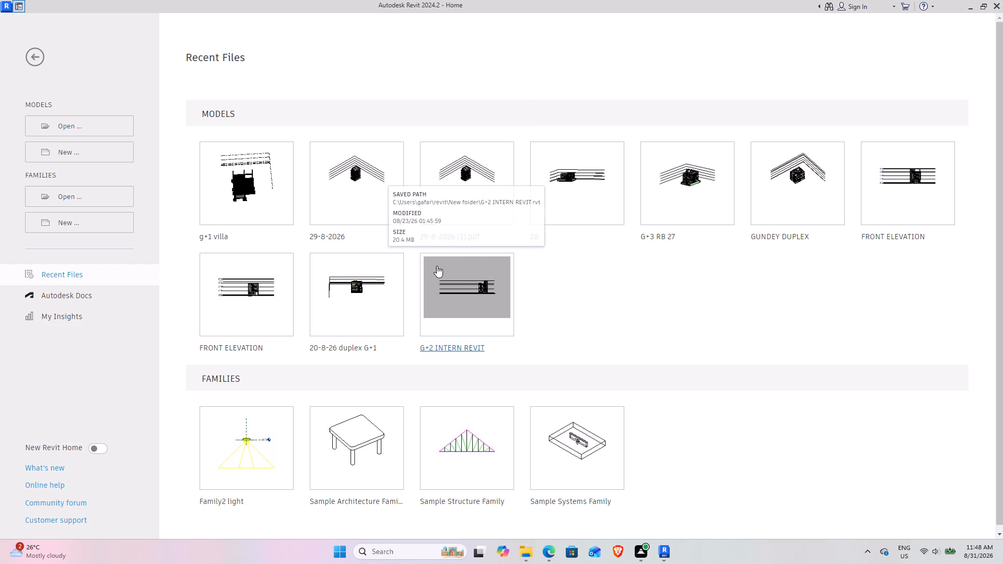
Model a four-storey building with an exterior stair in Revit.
Create a new project from the default.rte template in the English-Imperial folder.
left_click(75, 147)
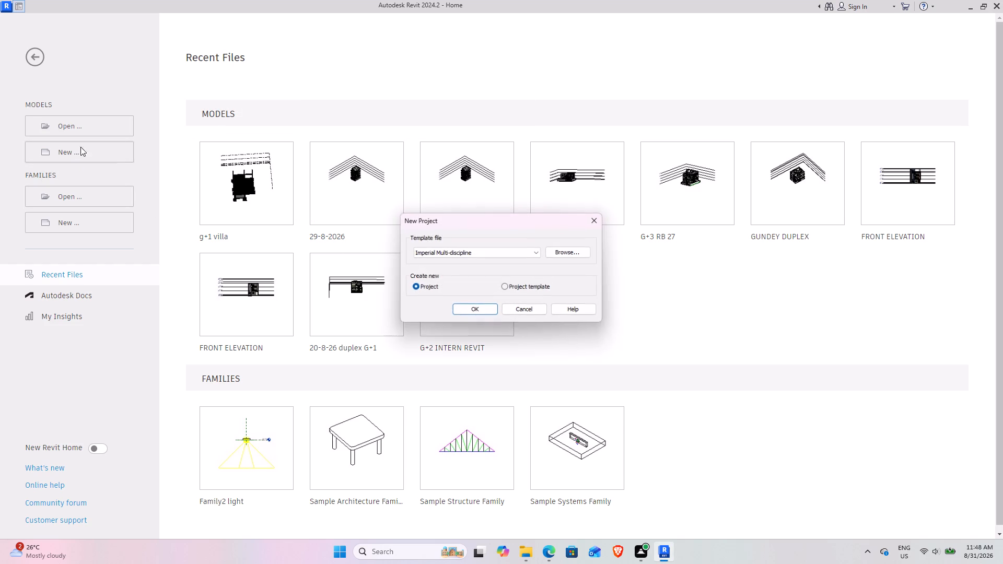
left_click(555, 253)
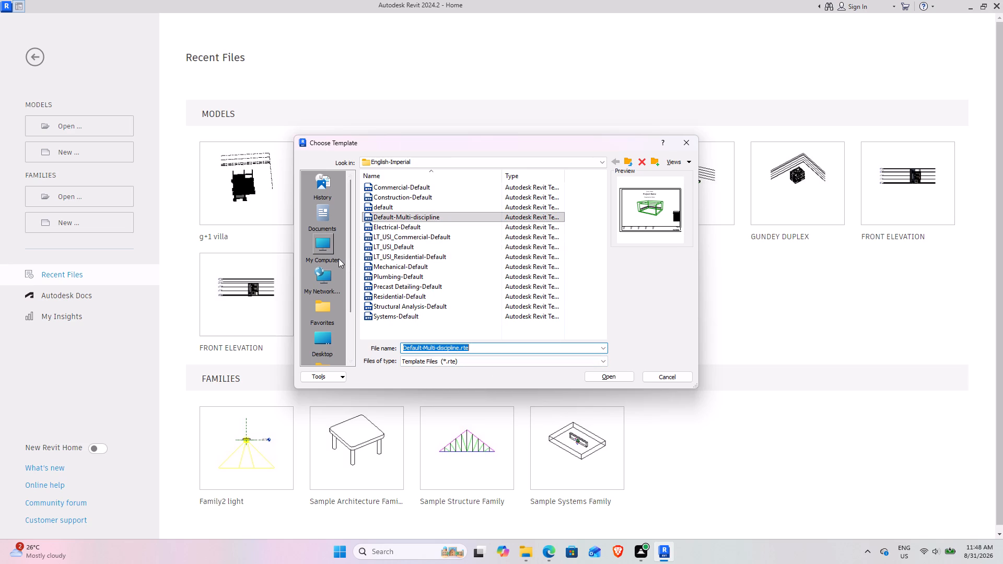
left_click(419, 205)
left_click(614, 380)
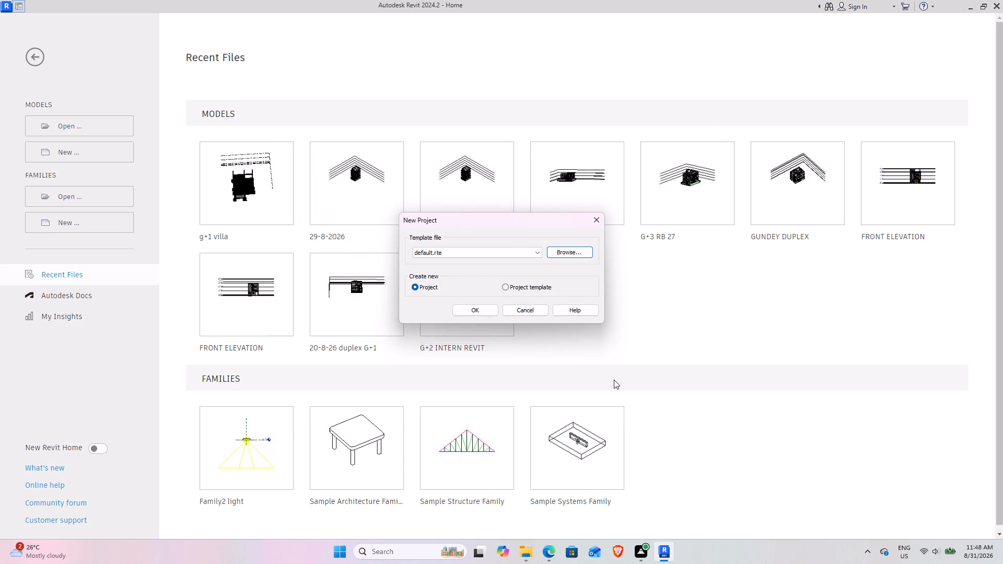
left_click(460, 304)
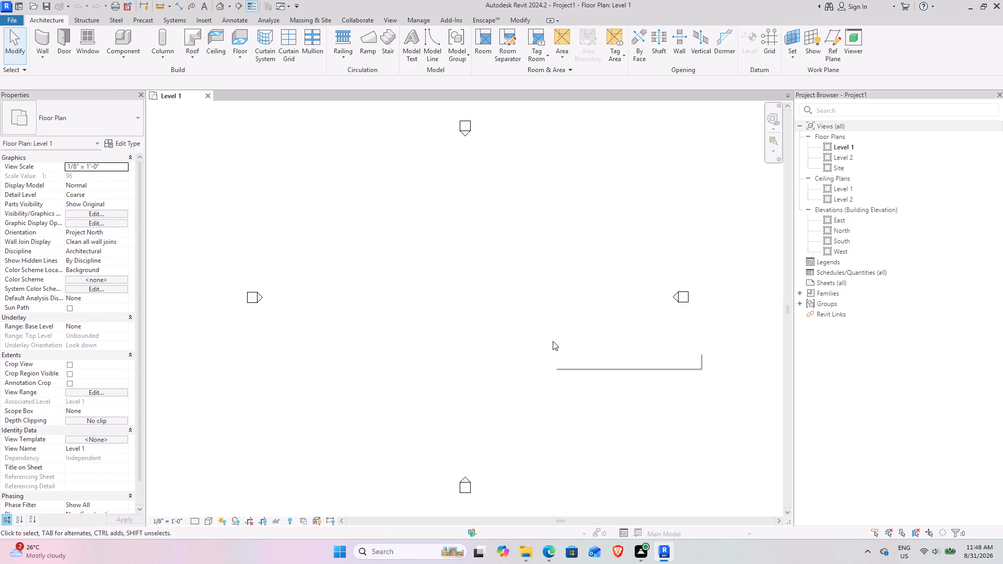
Start a PDF import on the Level 1 floor plan and look through the Documents folder for the plan PDF.
scroll(360, 233, "down", 2)
middle_click_drag(317, 222, 345, 242)
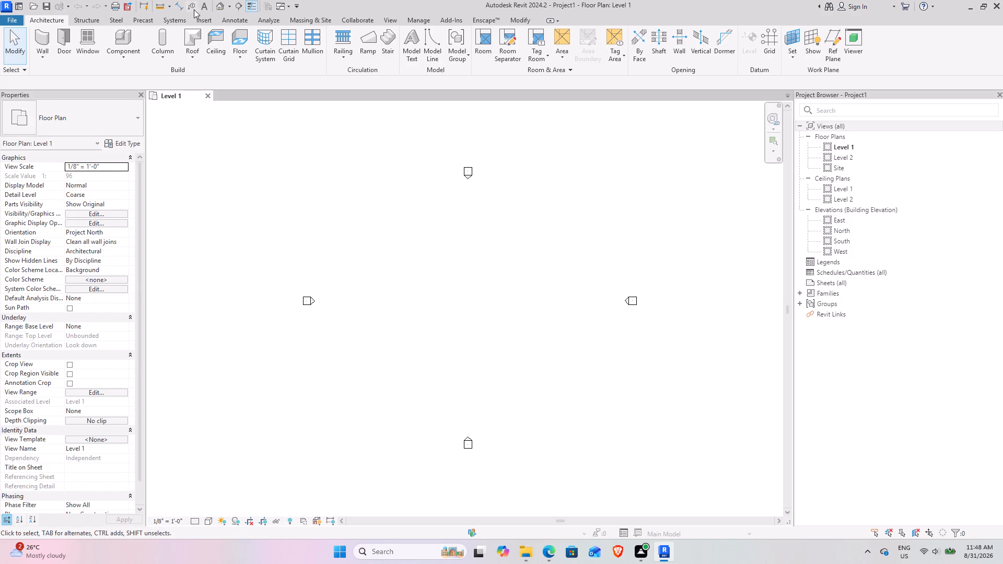
left_click(200, 22)
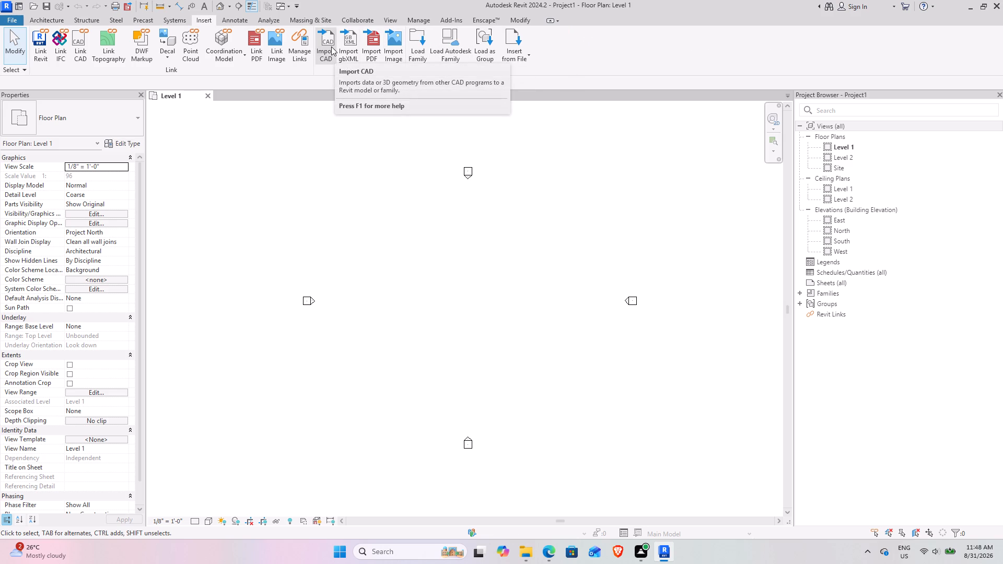
left_click(374, 48)
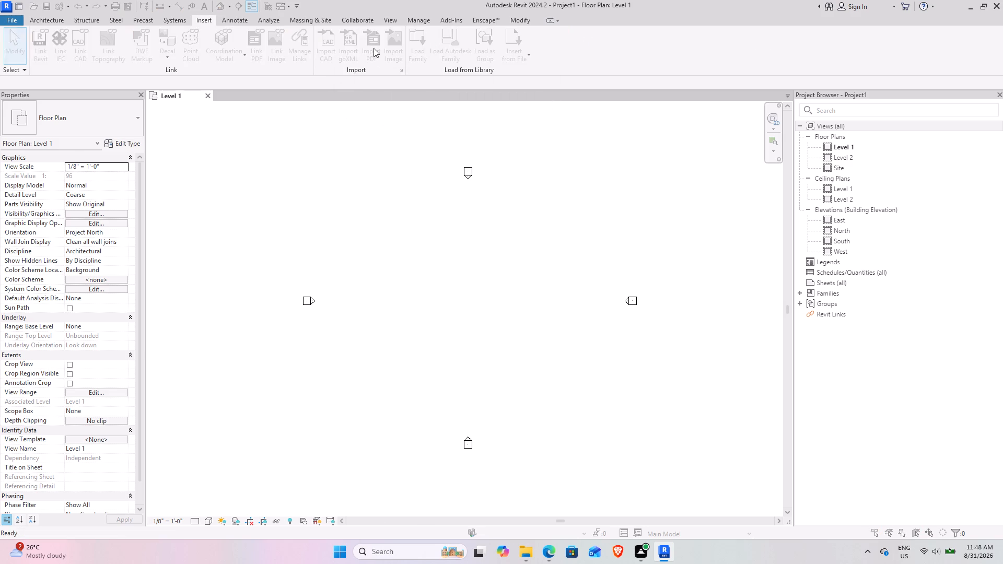
left_click(322, 334)
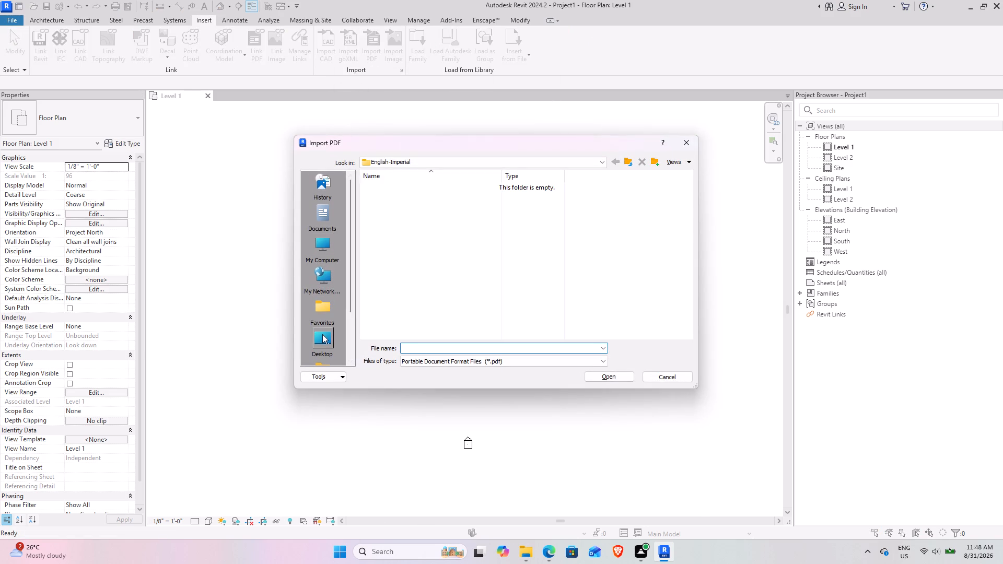
double_click(417, 214)
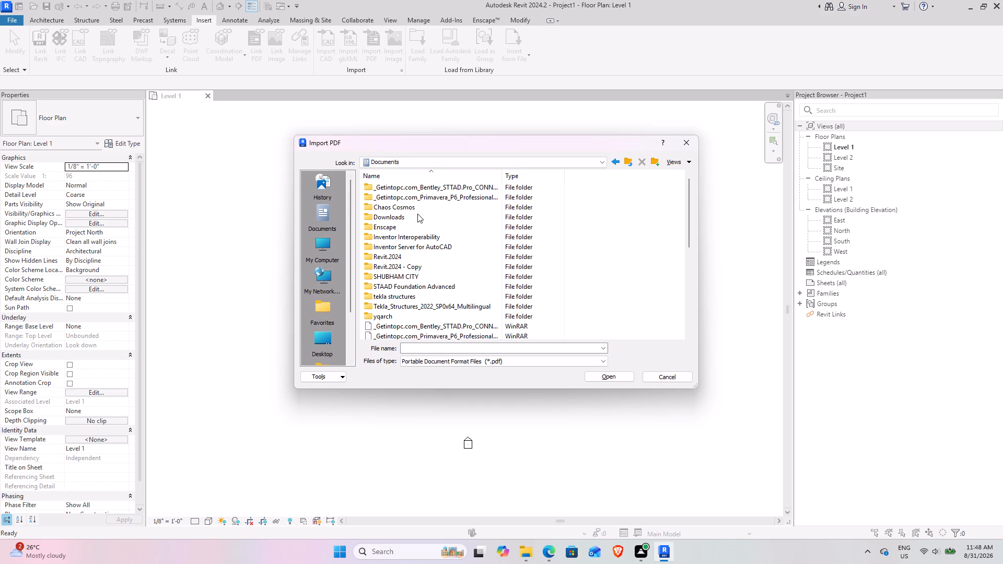
scroll(417, 214, "down", 1)
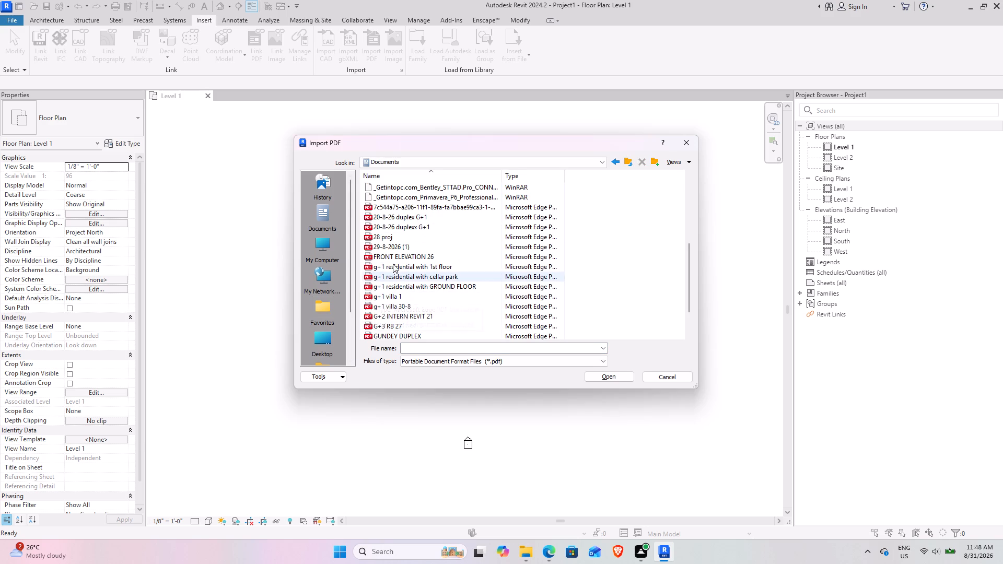
scroll(389, 252, "down", 2)
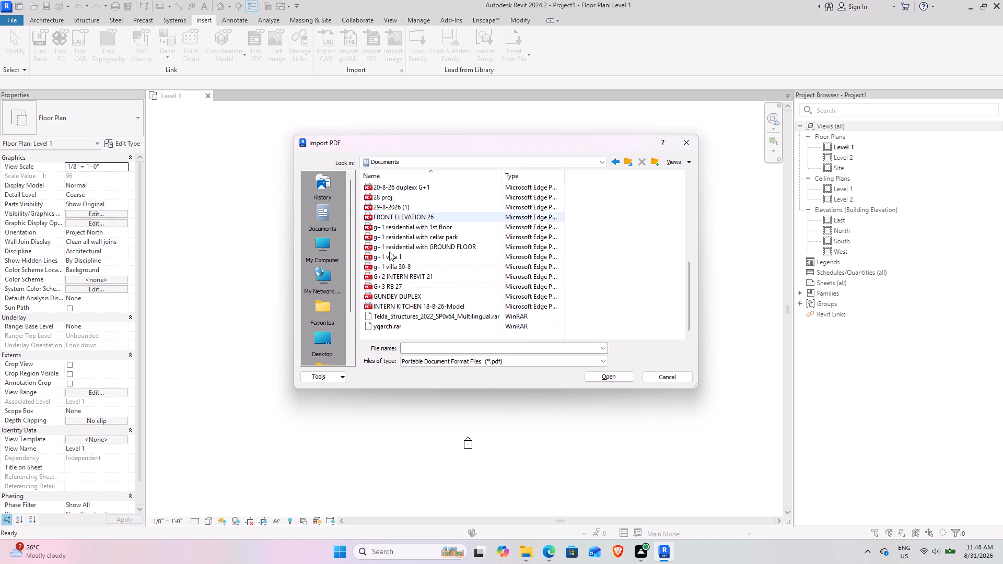
scroll(390, 233, "up", 1)
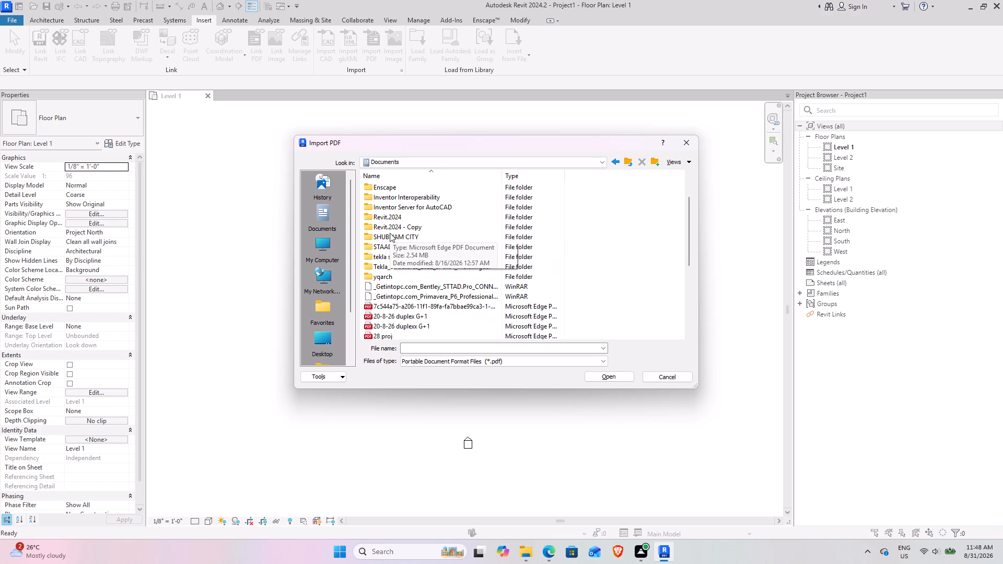
scroll(390, 233, "down", 1)
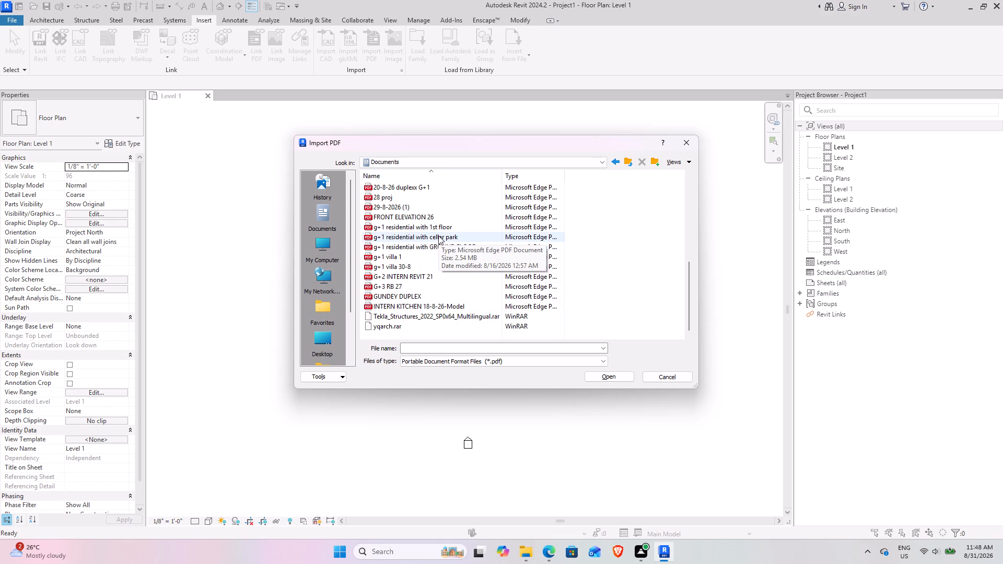
scroll(435, 245, "up", 3)
left_click(329, 210)
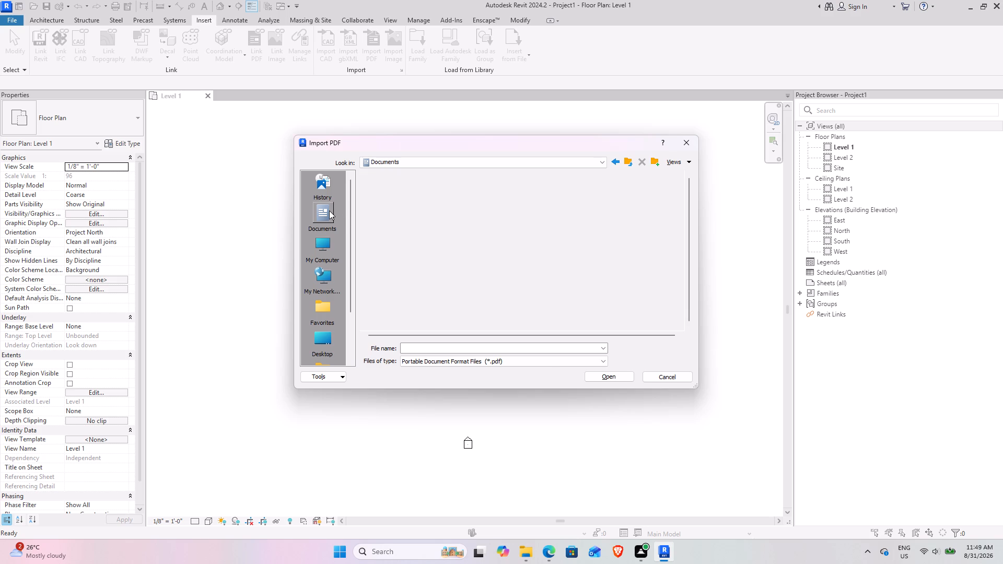
scroll(491, 243, "down", 2)
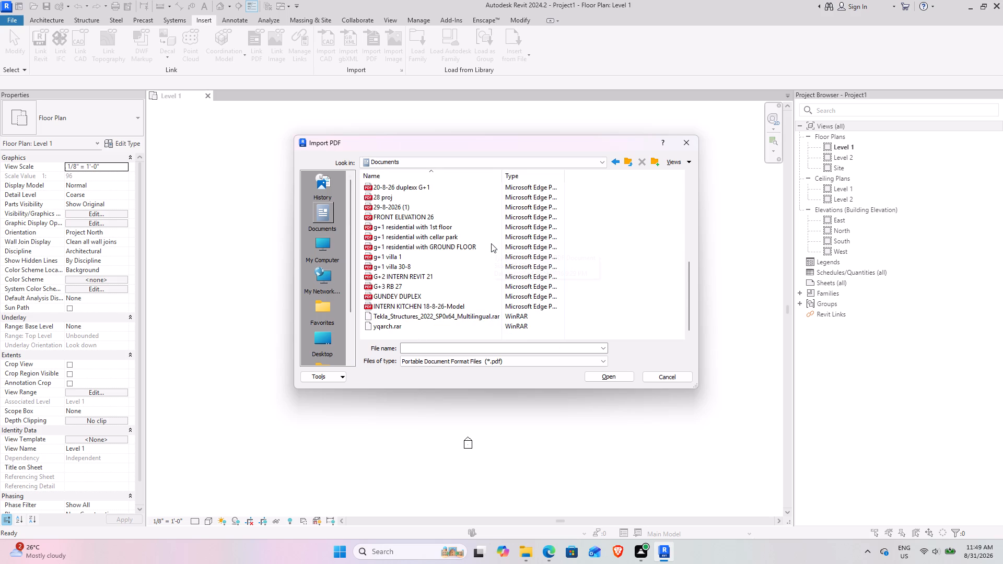
scroll(491, 243, "up", 1)
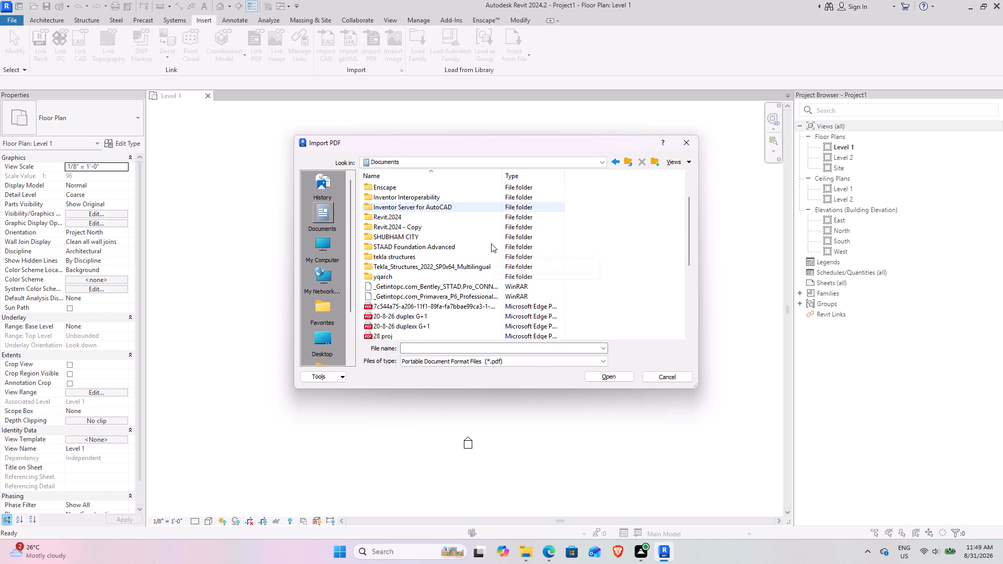
scroll(491, 243, "down", 3)
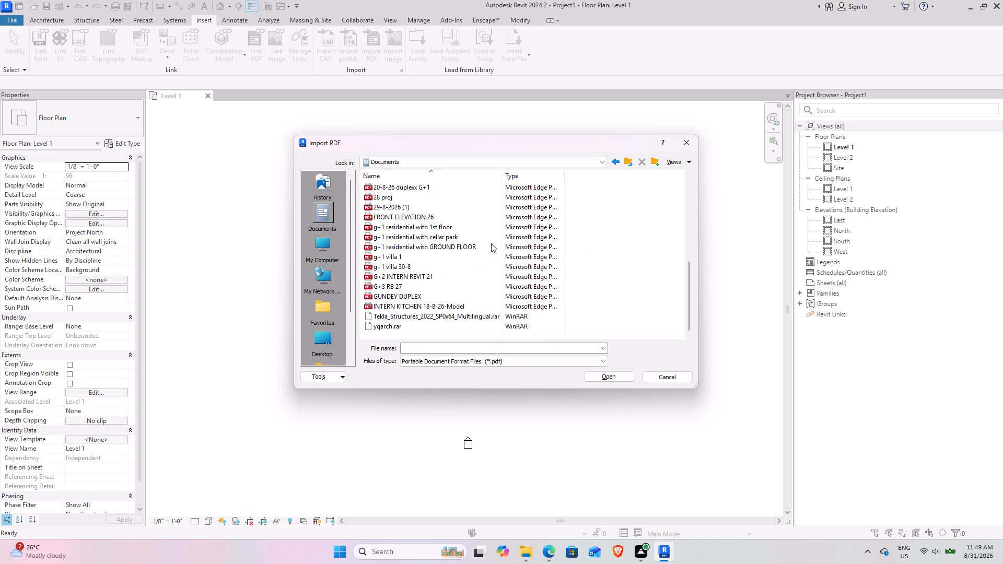
scroll(491, 243, "down", 2)
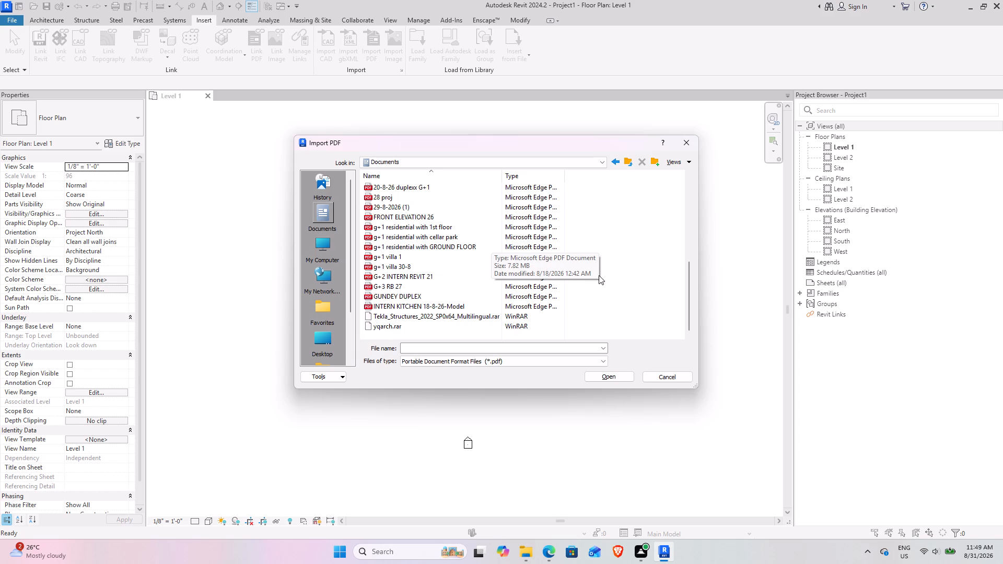
left_click_drag(689, 300, 683, 298)
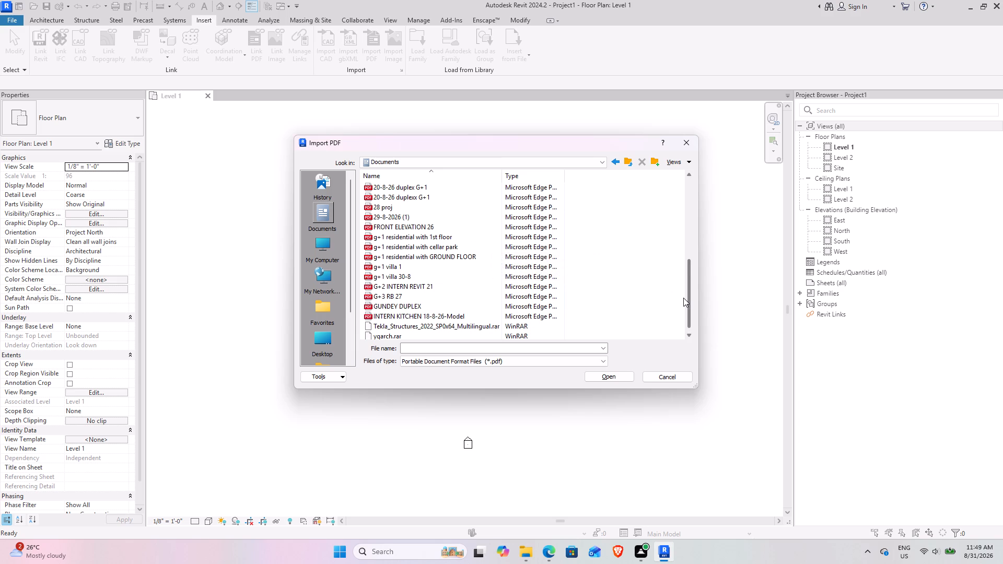
left_click_drag(683, 298, 680, 289)
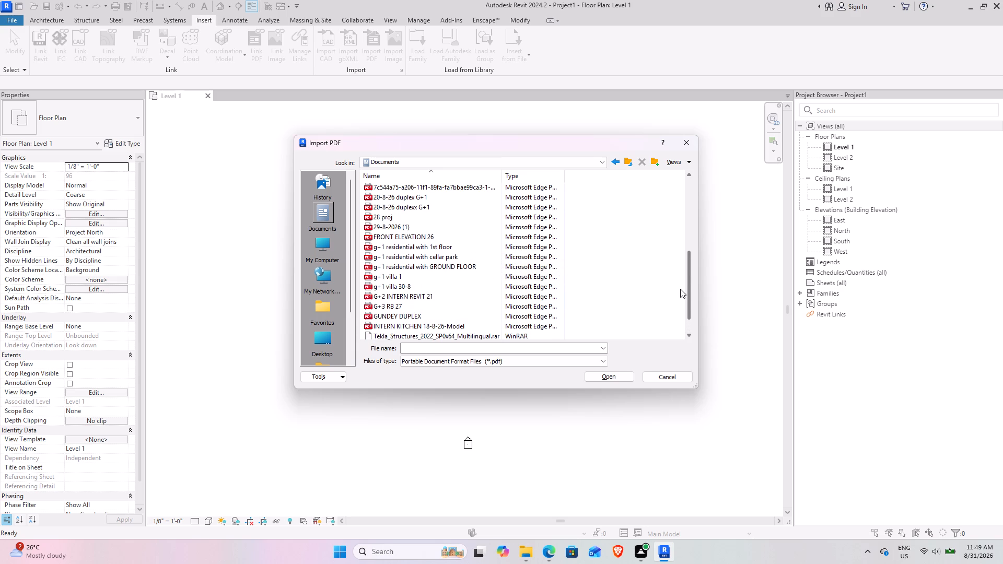
left_click_drag(680, 289, 674, 278)
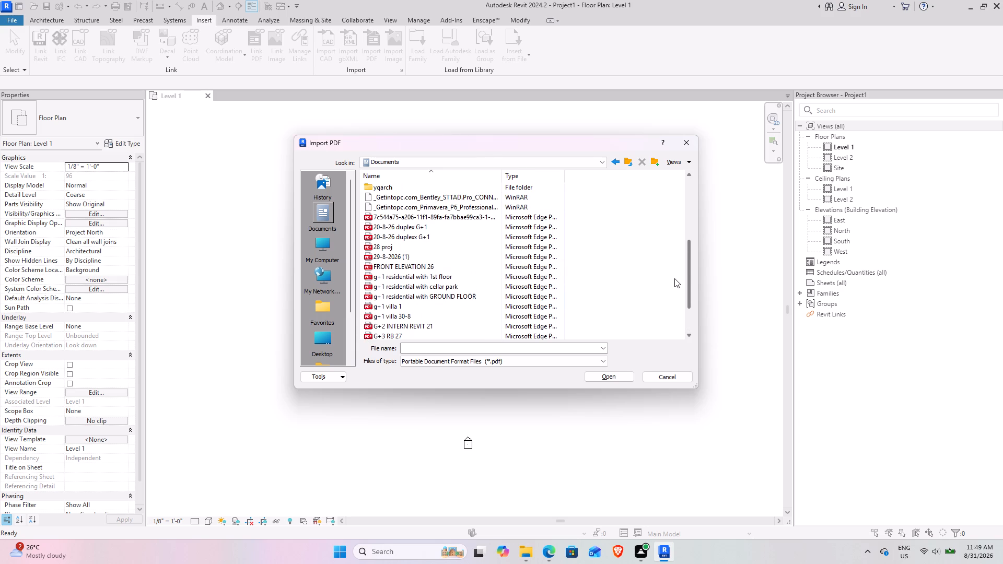
left_click_drag(674, 278, 671, 267)
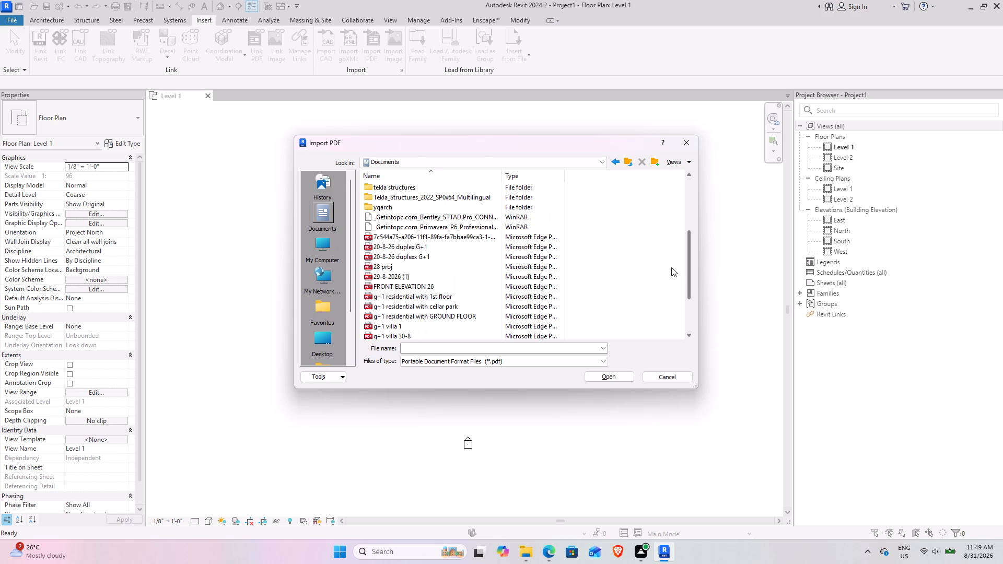
left_click_drag(671, 267, 680, 299)
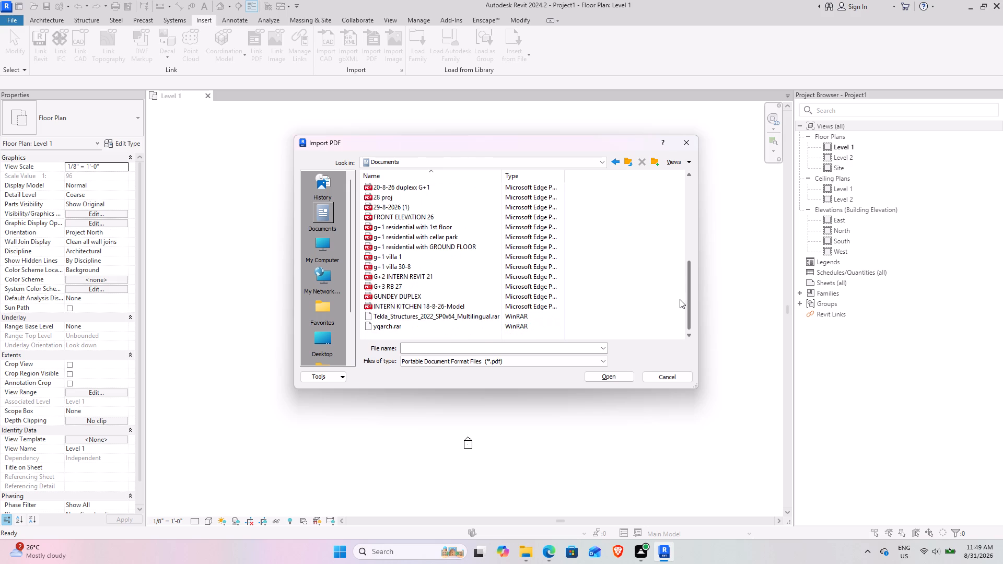
left_click_drag(680, 299, 679, 293)
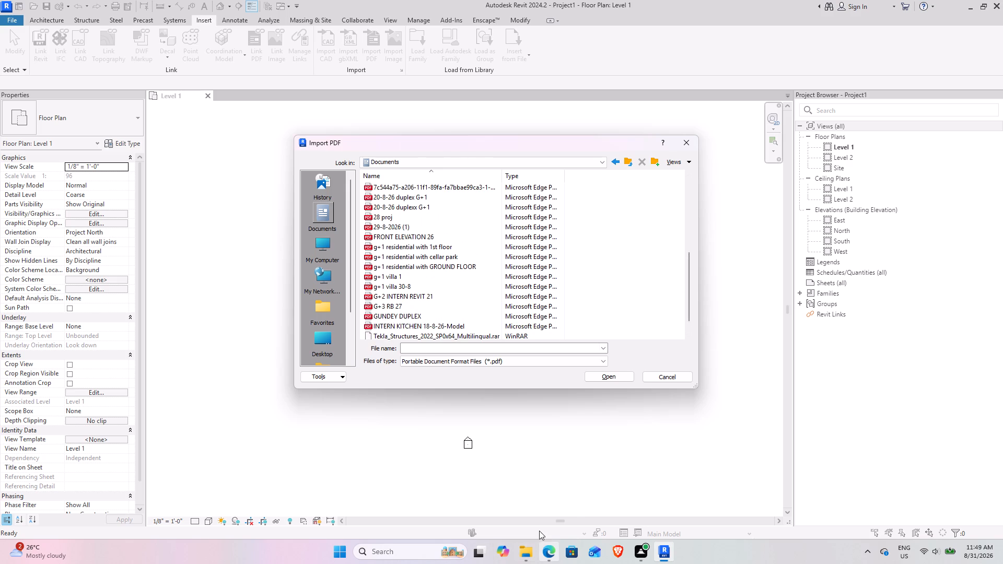
Switch to File Explorer, check the Documents folder for the plan PDF, and return to Revit.
left_click(517, 547)
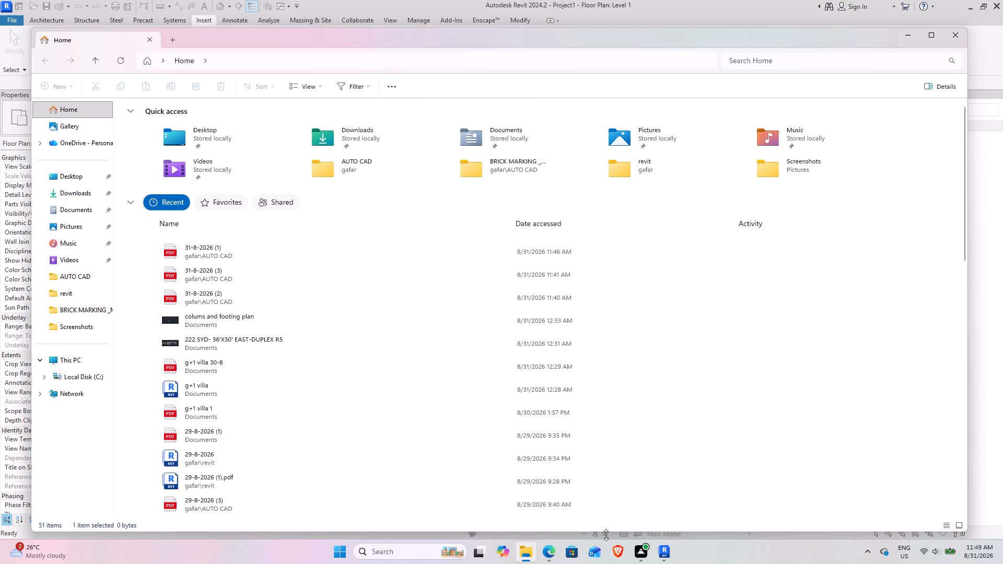
left_click(92, 203)
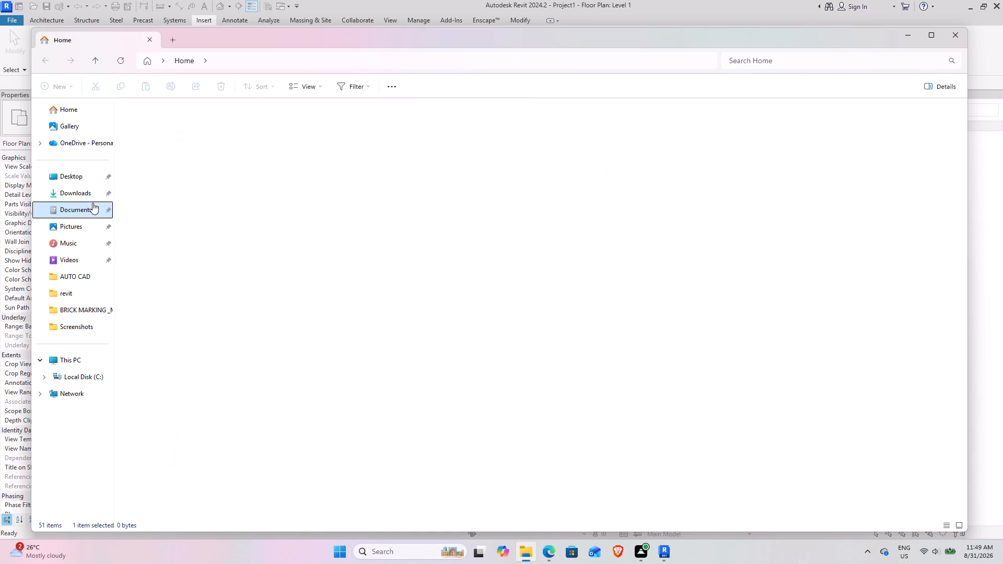
scroll(264, 252, "down", 2)
scroll(300, 378, "down", 2)
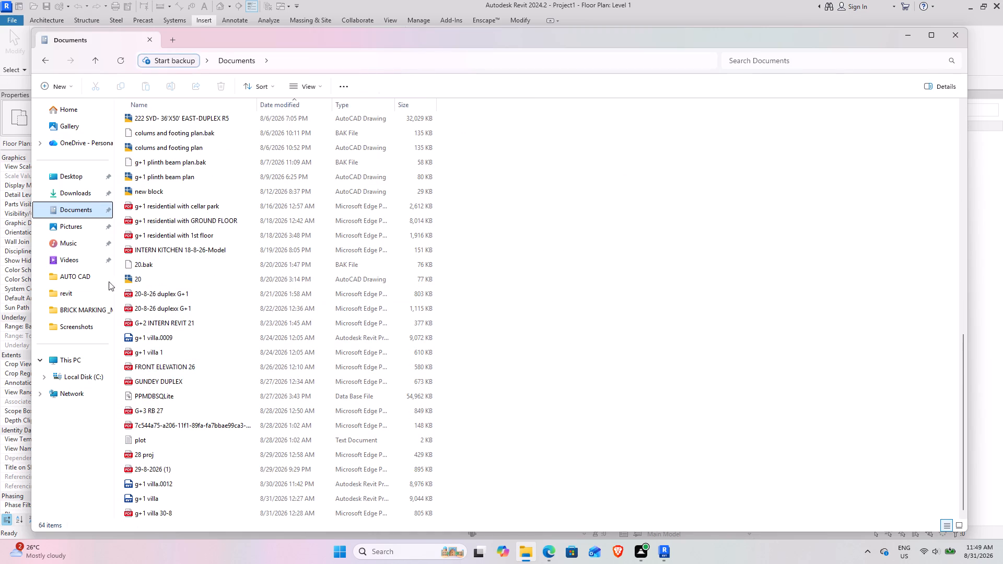
left_click(672, 562)
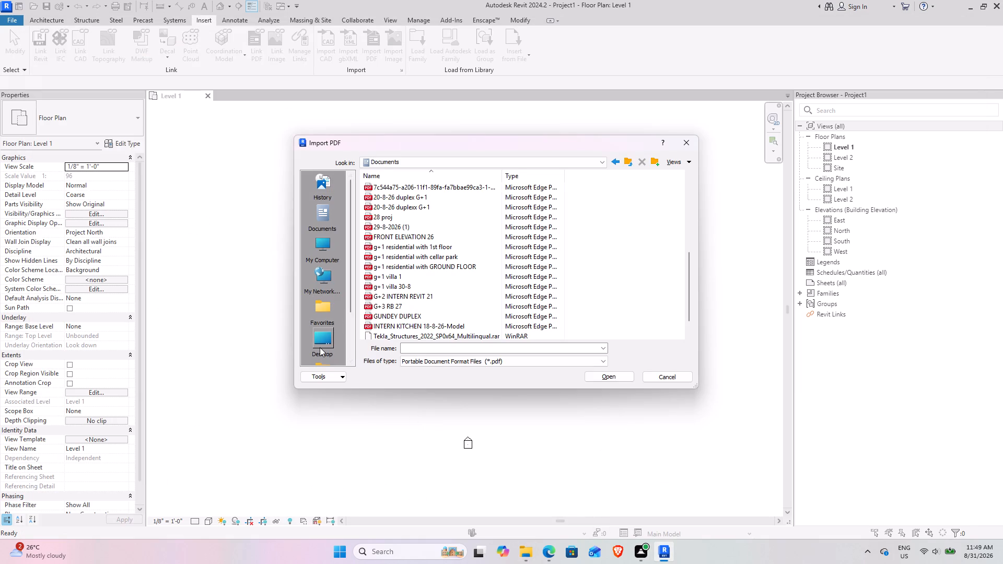
Choose 31-8-2026 (1).pdf from the AUTO CAD folder as the PDF to import.
left_click(320, 347)
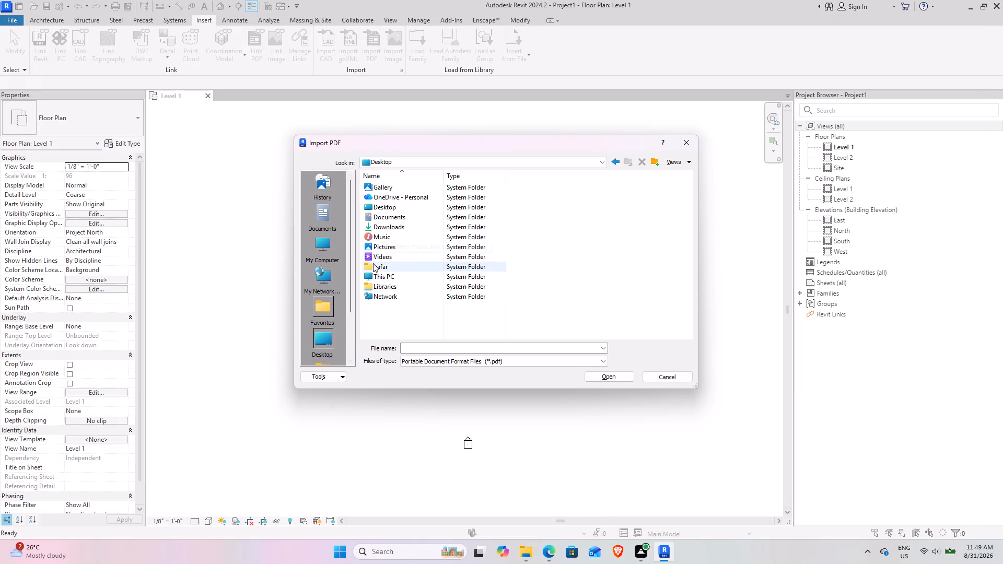
double_click(378, 266)
double_click(391, 194)
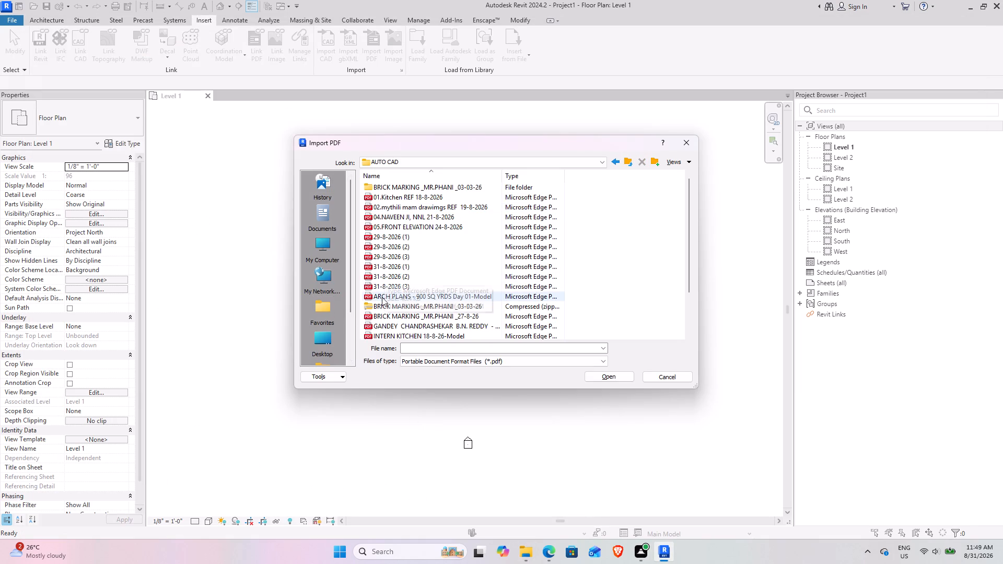
left_click(410, 267)
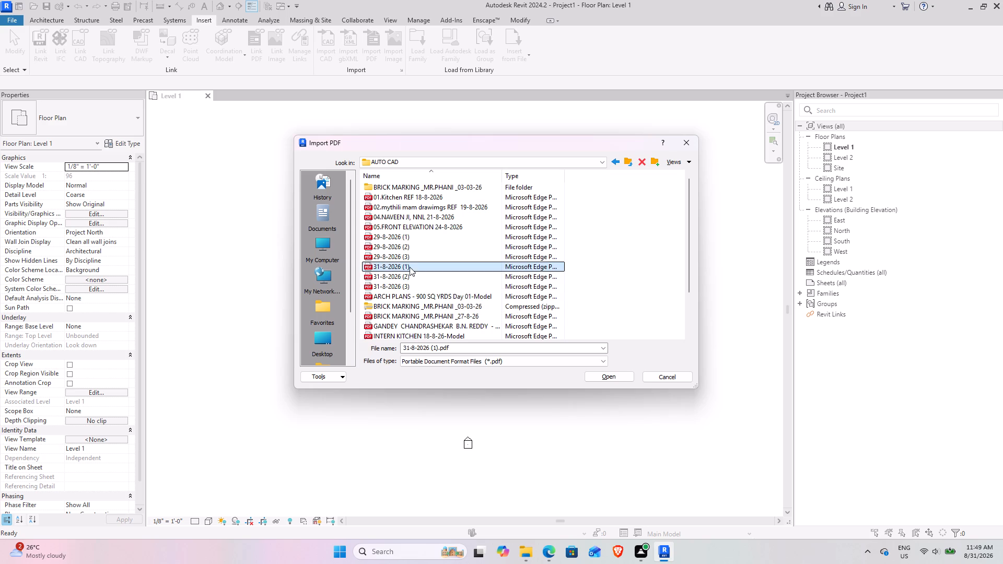
left_click(602, 380)
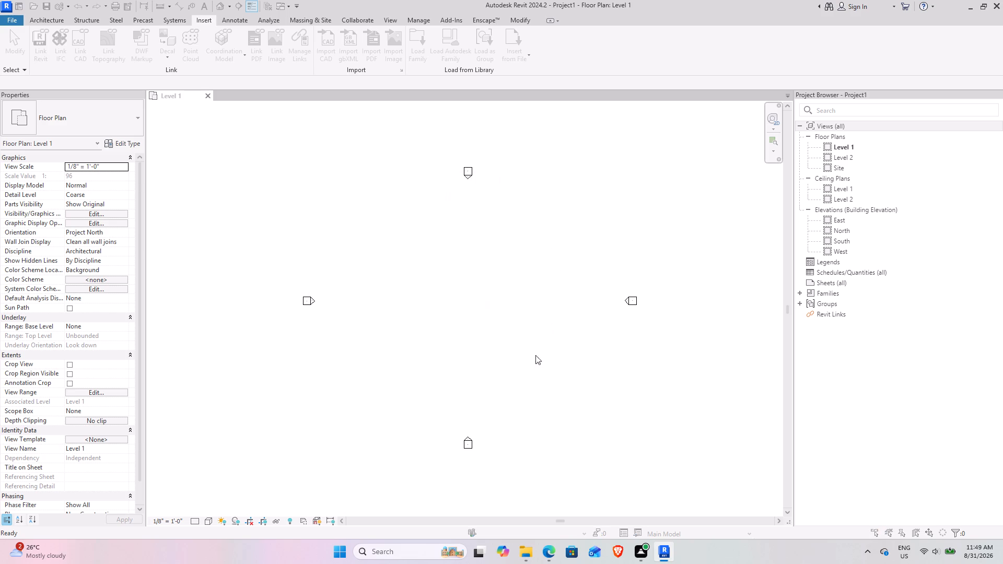
Set the PDF import resolution to 600 DPI and accept the import settings for page 1.
left_click(458, 356)
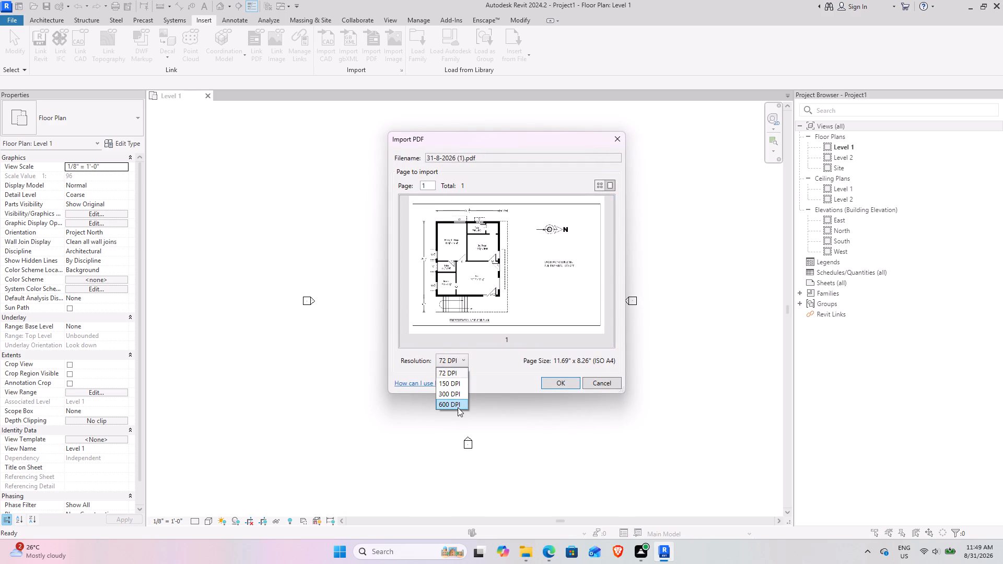
left_click(452, 404)
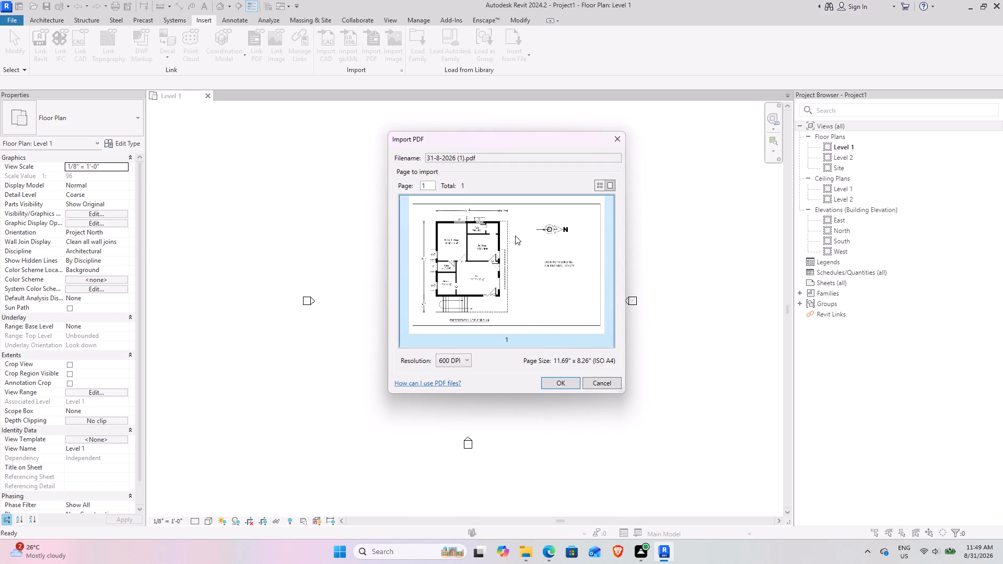
left_click(564, 382)
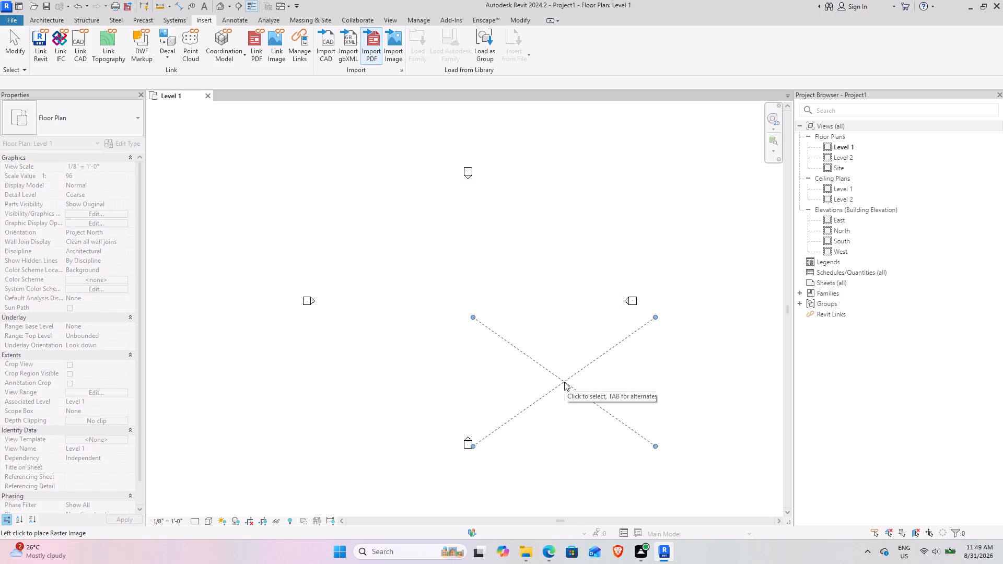
Place the imported 31-8-2026 (1) plan on Level 1, centred between the four elevation markers.
left_click(470, 298)
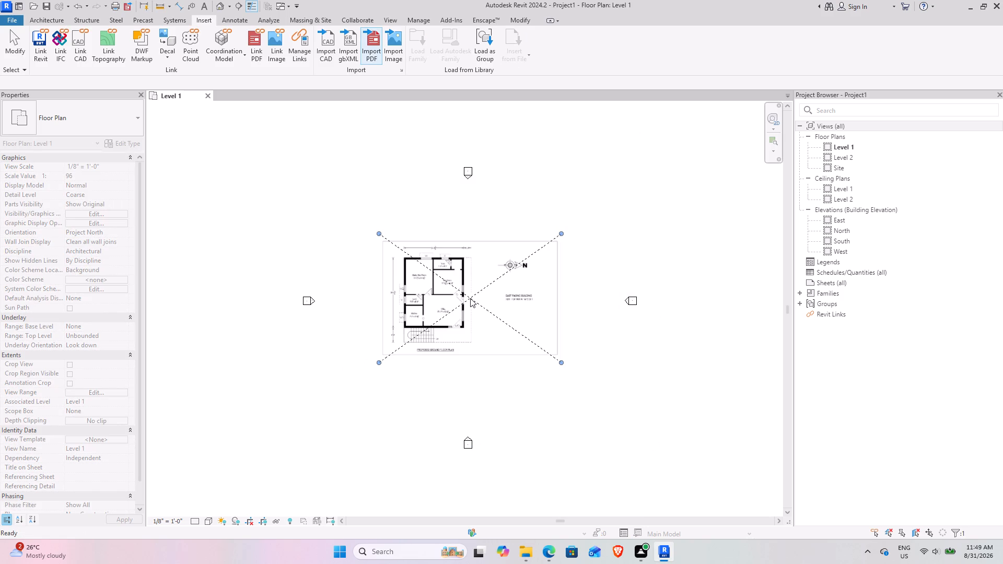
Examine the placed 31-8-2026 (1) ground floor plan's rooms, openings and dimensions, and leave the image deselected.
scroll(439, 309, "up", 14)
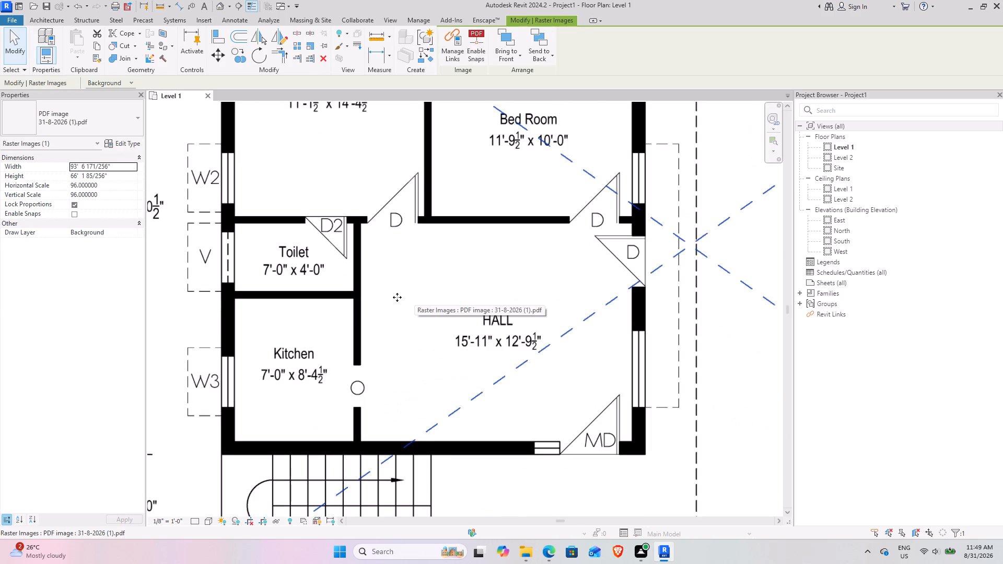
middle_click_drag(401, 299, 524, 349)
middle_click_drag(376, 164, 398, 181)
scroll(395, 181, "down", 3)
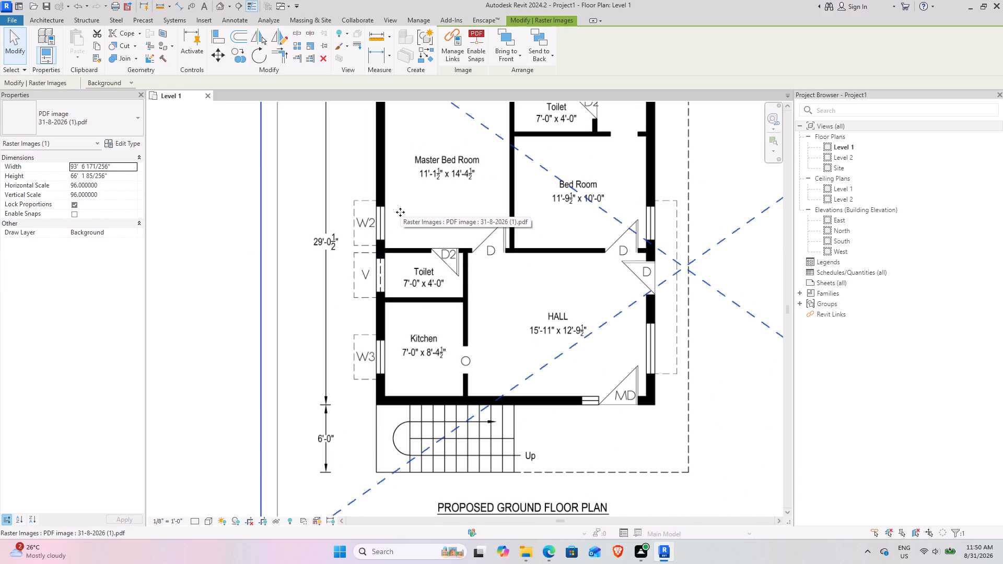
middle_click_drag(383, 247, 383, 356)
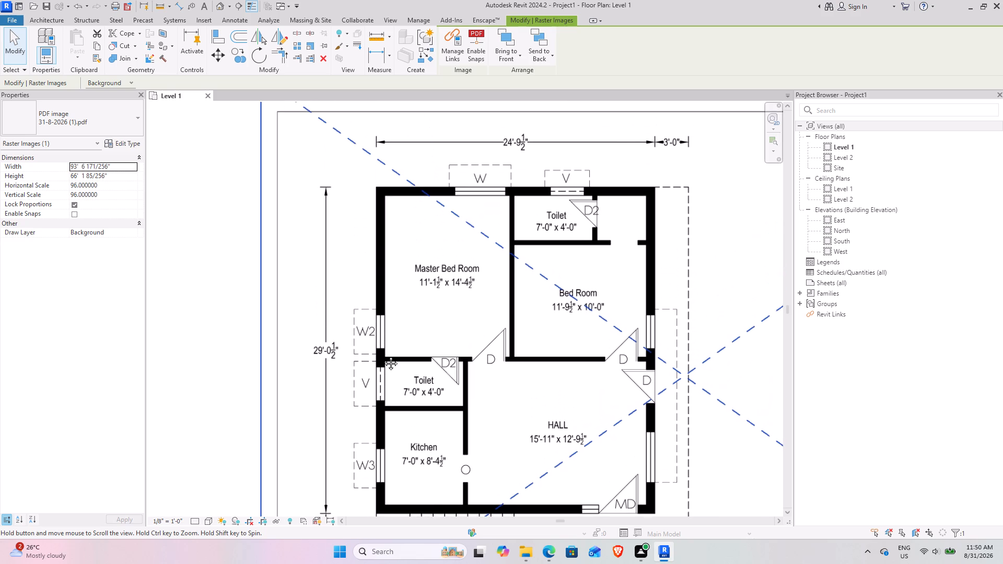
middle_click_drag(383, 356, 382, 356)
middle_click_drag(369, 355, 310, 340)
middle_click_drag(309, 339, 249, 302)
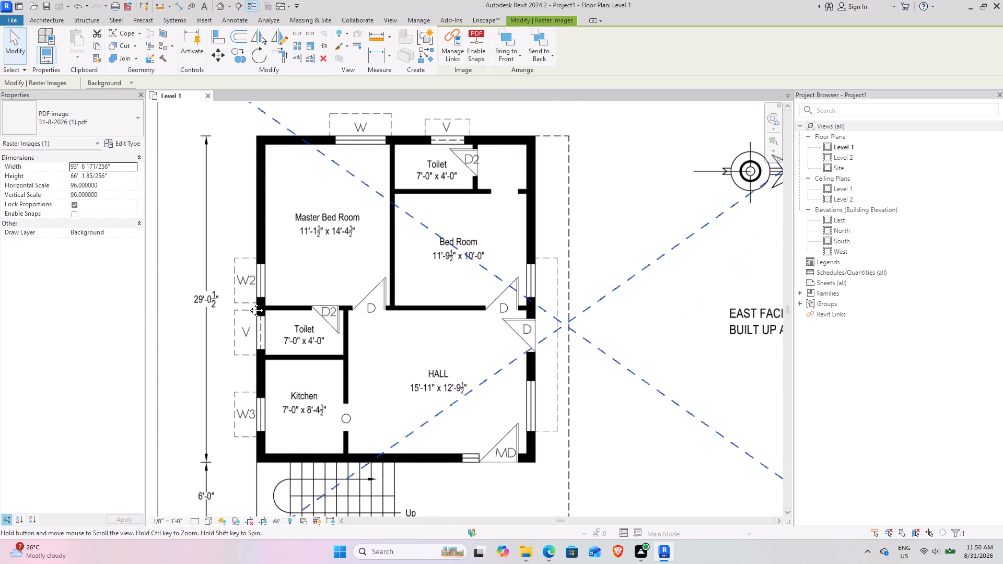
middle_click_drag(249, 302, 237, 269)
scroll(237, 269, "down", 3)
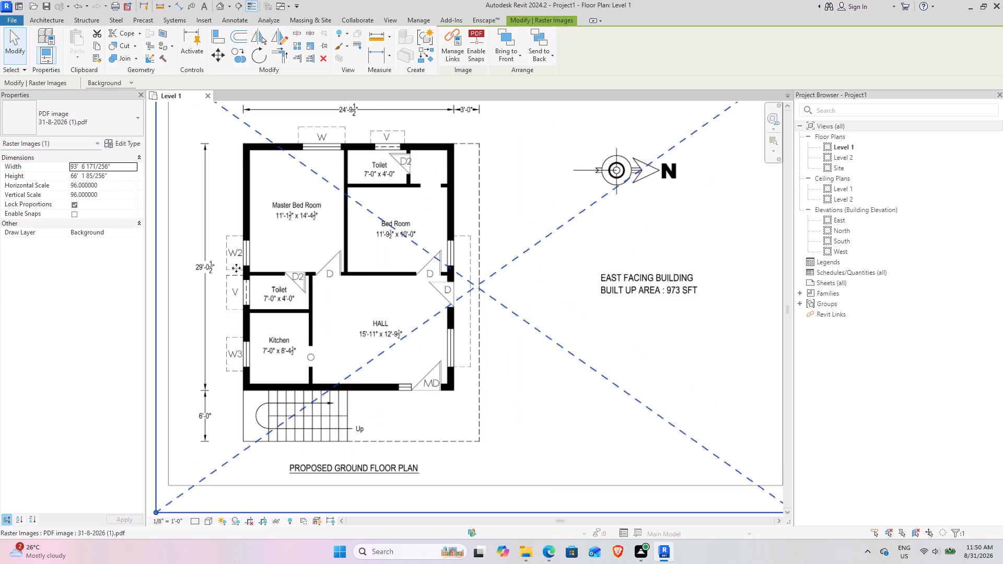
scroll(236, 268, "down", 1)
left_click(301, 286)
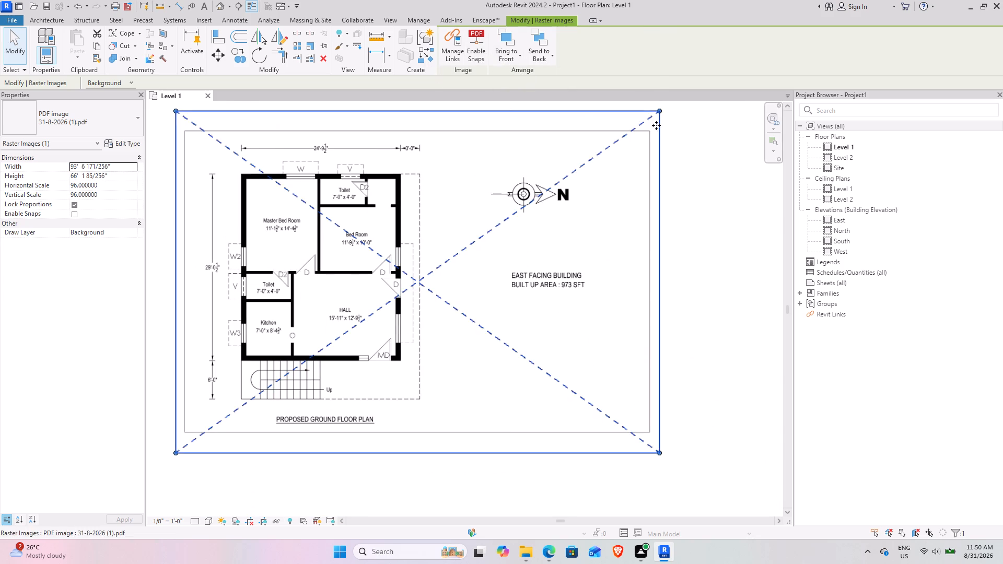
left_click(718, 160)
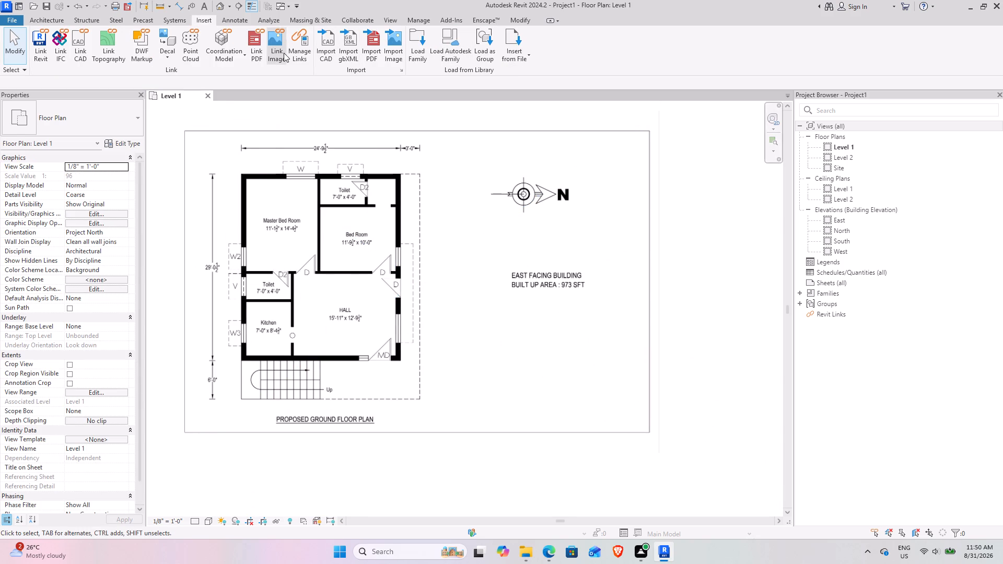
Import page 1 of 31-8-2026 (2).pdf from the AUTO CAD folder and place it east of the first plan, overlapping the east elevation marker.
left_click(381, 63)
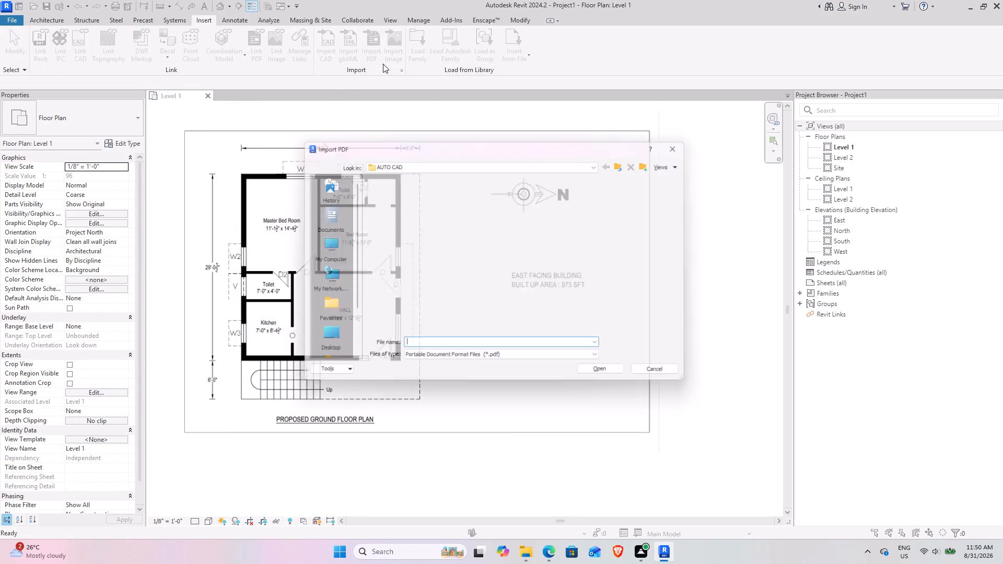
left_click(412, 278)
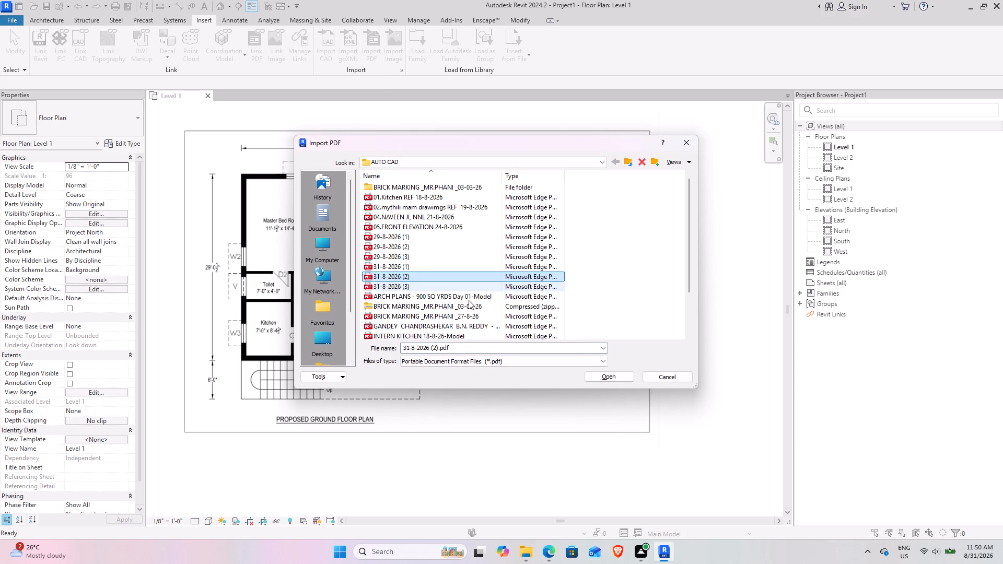
left_click(614, 380)
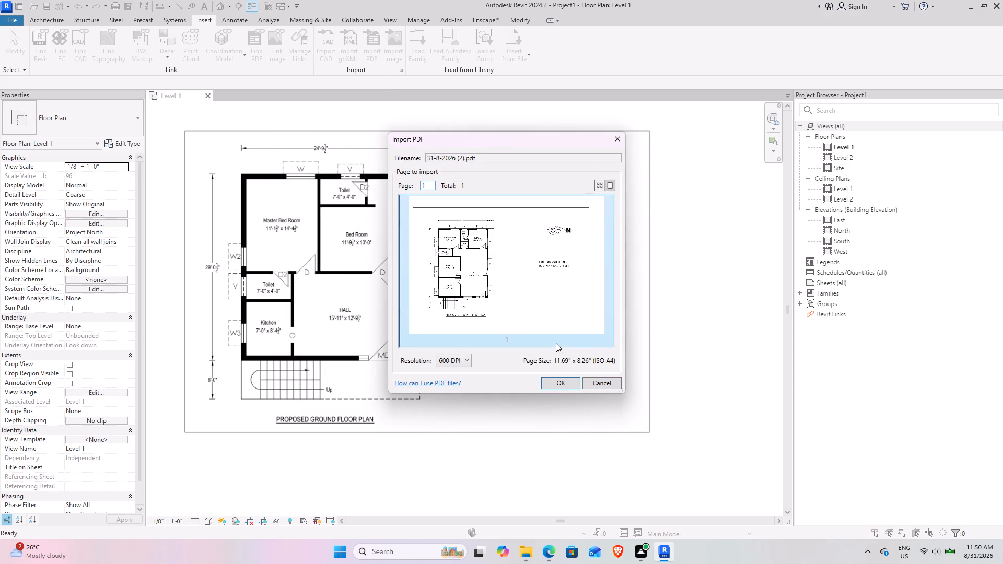
left_click(565, 380)
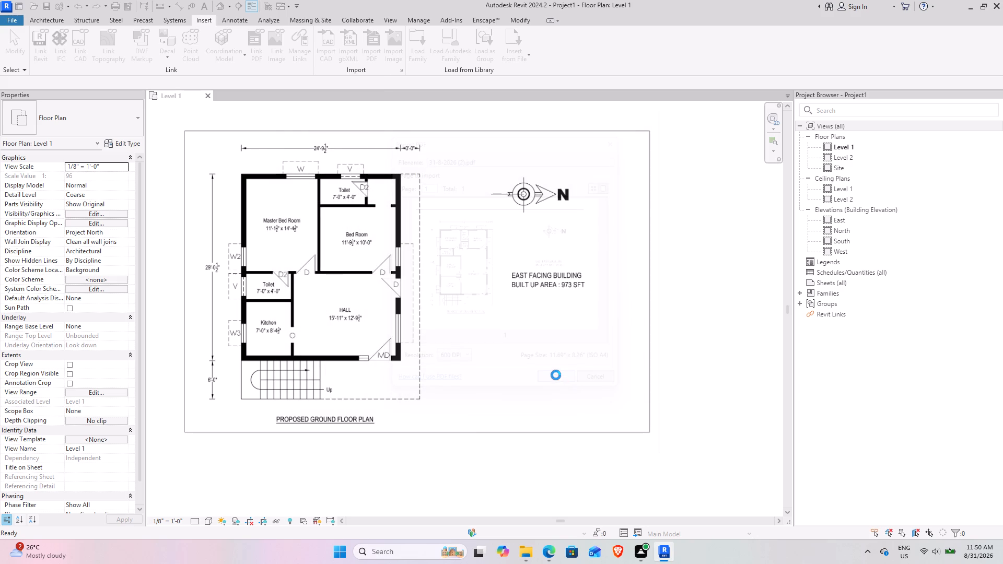
scroll(587, 366, "down", 7)
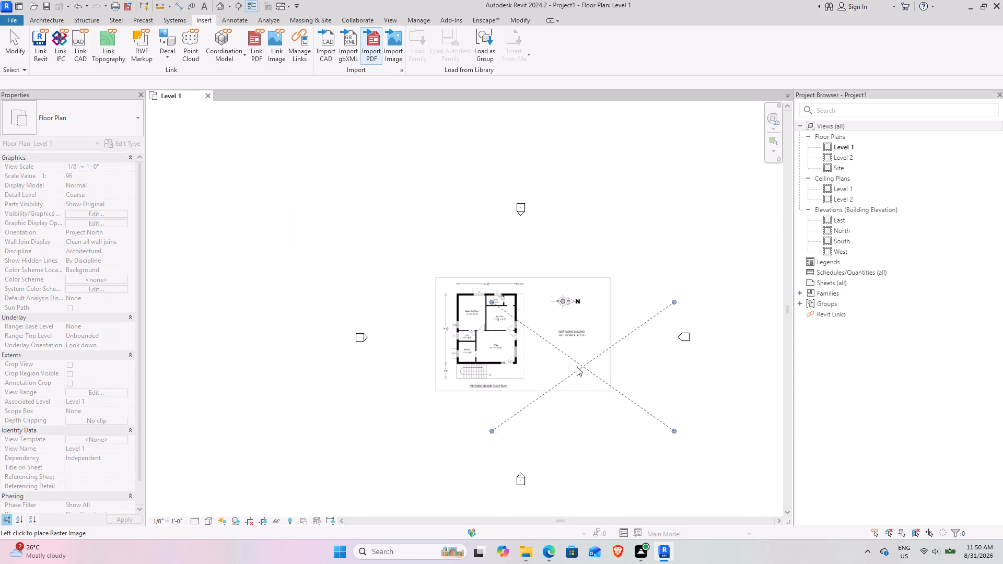
middle_click_drag(577, 367, 395, 362)
left_click(573, 353)
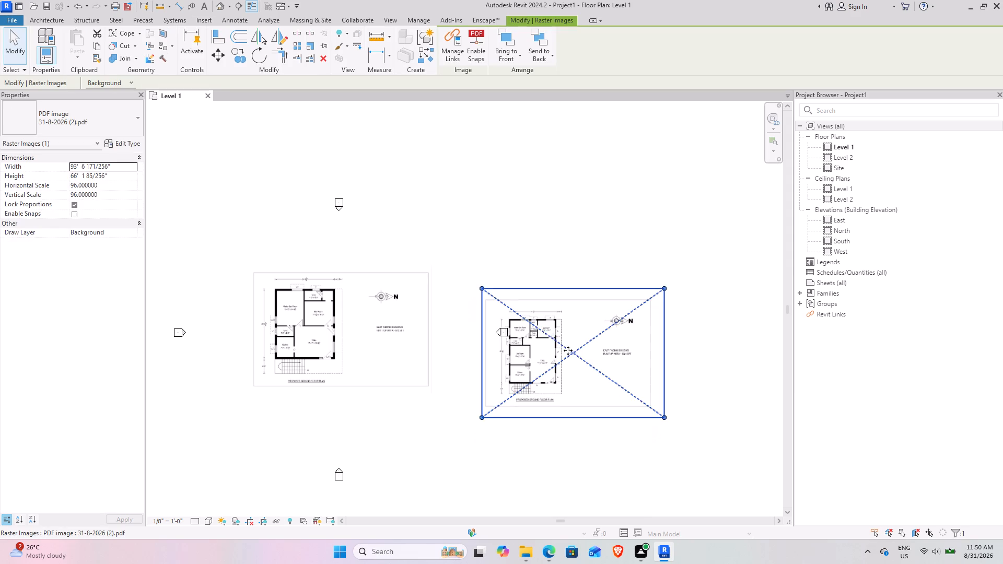
Examine the room layout, openings, staircase and dimensions of the second imported plan, 31-8-2026 (2).
scroll(561, 348, "up", 13)
middle_click_drag(449, 384, 394, 295)
scroll(435, 318, "down", 3)
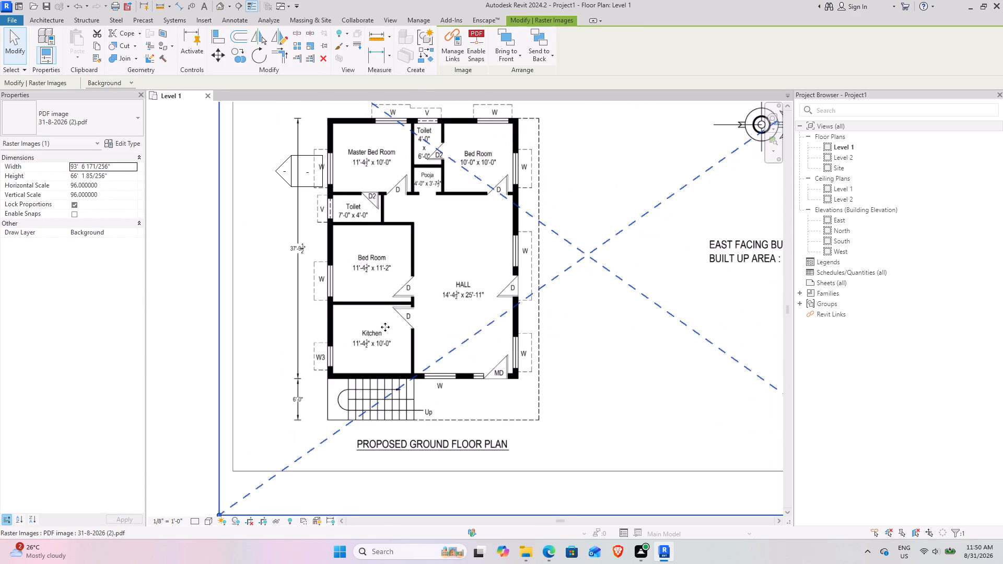
scroll(375, 328, "up", 1)
middle_click_drag(365, 240, 345, 240)
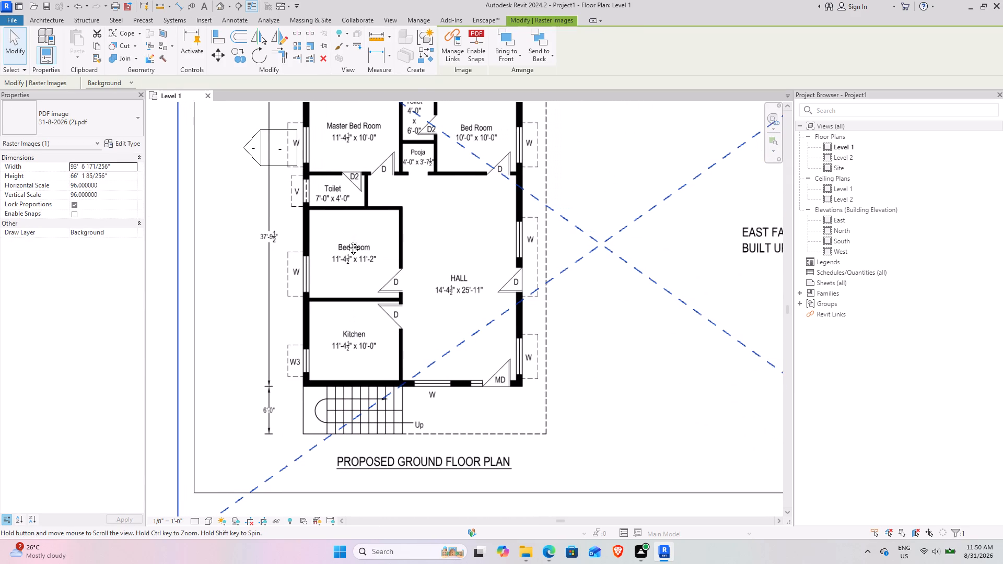
middle_click_drag(345, 240, 344, 241)
middle_click_drag(382, 235, 356, 245)
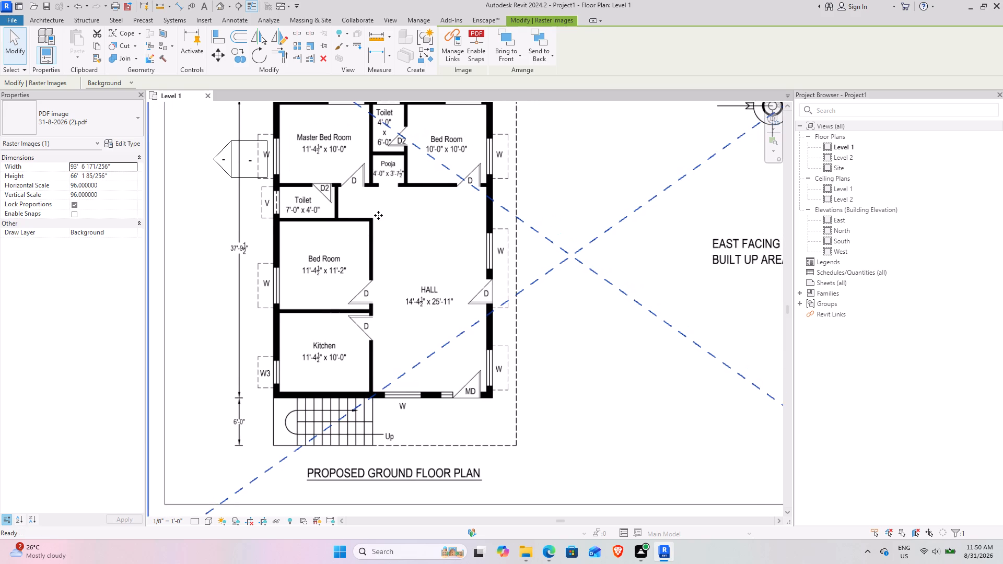
middle_click_drag(376, 215, 361, 298)
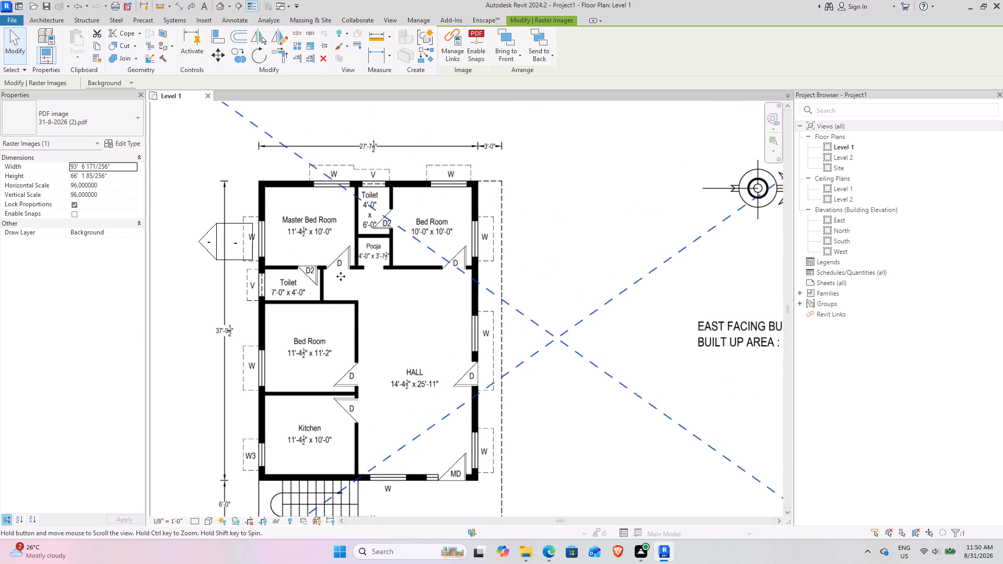
scroll(341, 276, "down", 2)
middle_click_drag(339, 312, 331, 311)
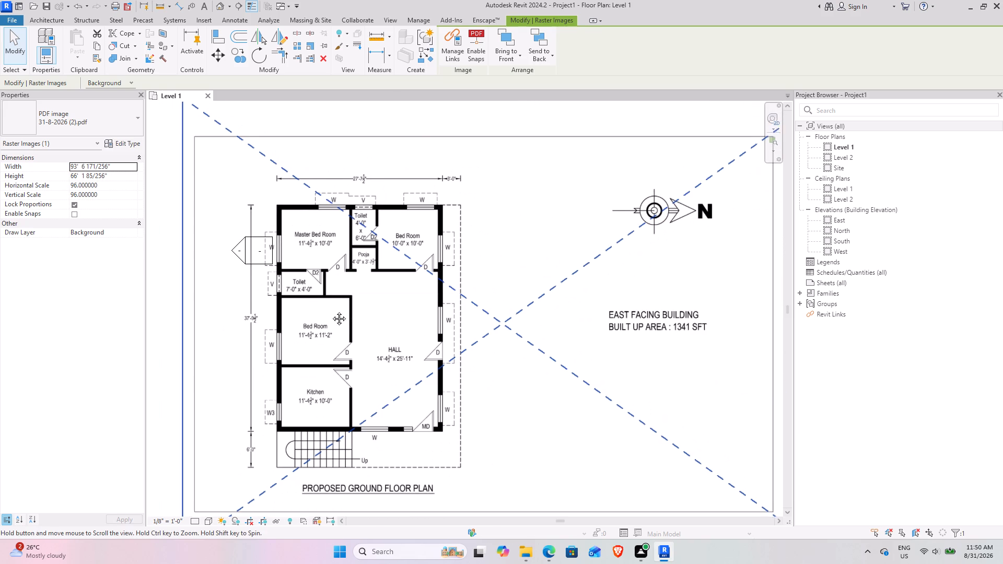
middle_click_drag(331, 311, 286, 271)
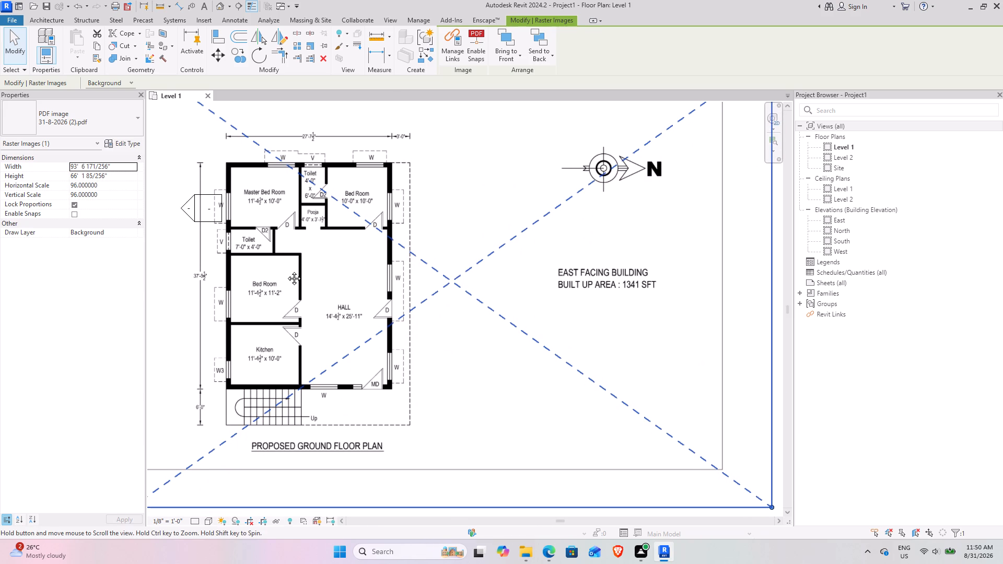
middle_click_drag(286, 271, 291, 272)
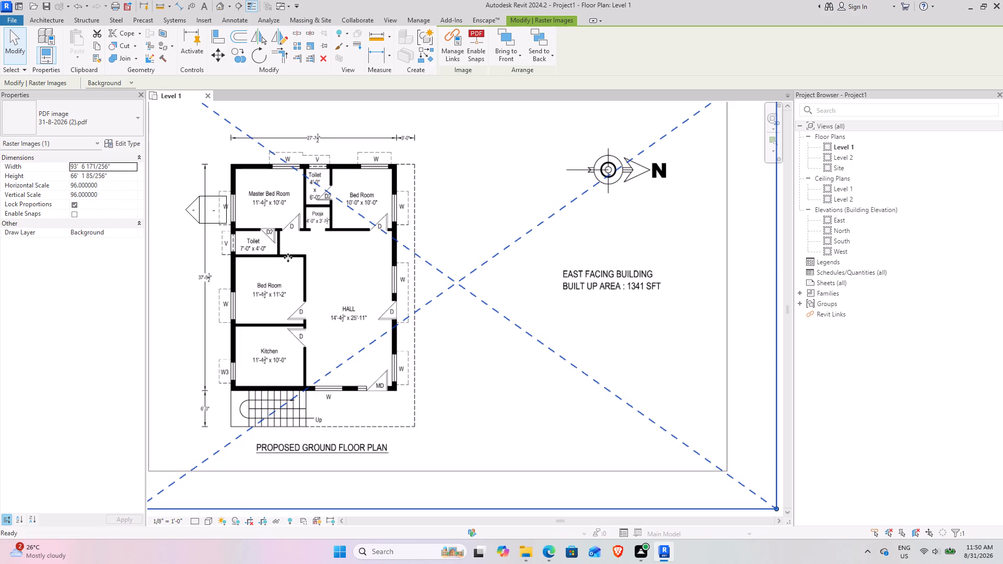
scroll(382, 331, "up", 3)
middle_click_drag(304, 320, 323, 320)
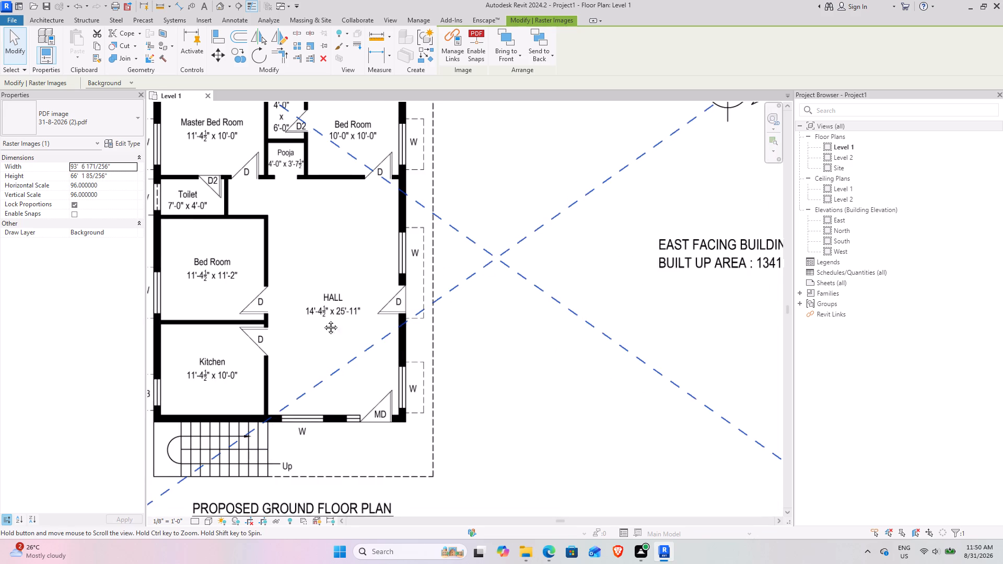
middle_click_drag(323, 320, 414, 320)
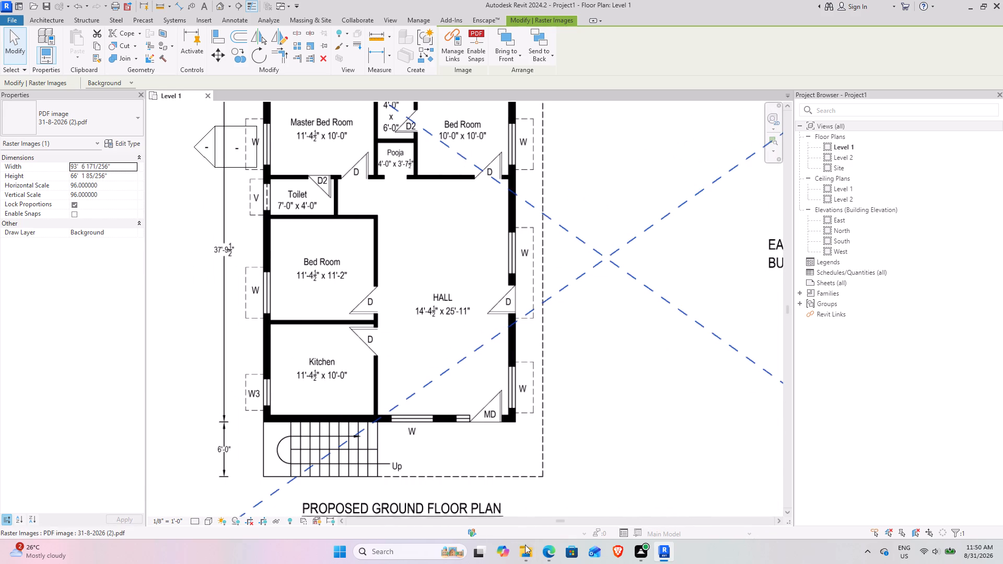
Switch to File Explorer and open 31-8-2026 (3).pdf from the AUTO CAD folder.
left_click(528, 557)
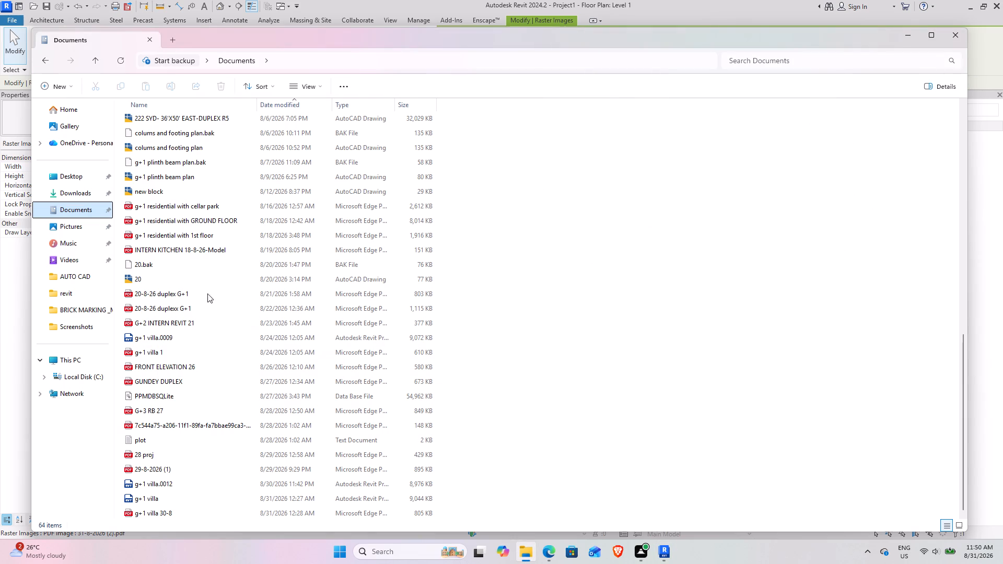
left_click(67, 275)
double_click(177, 337)
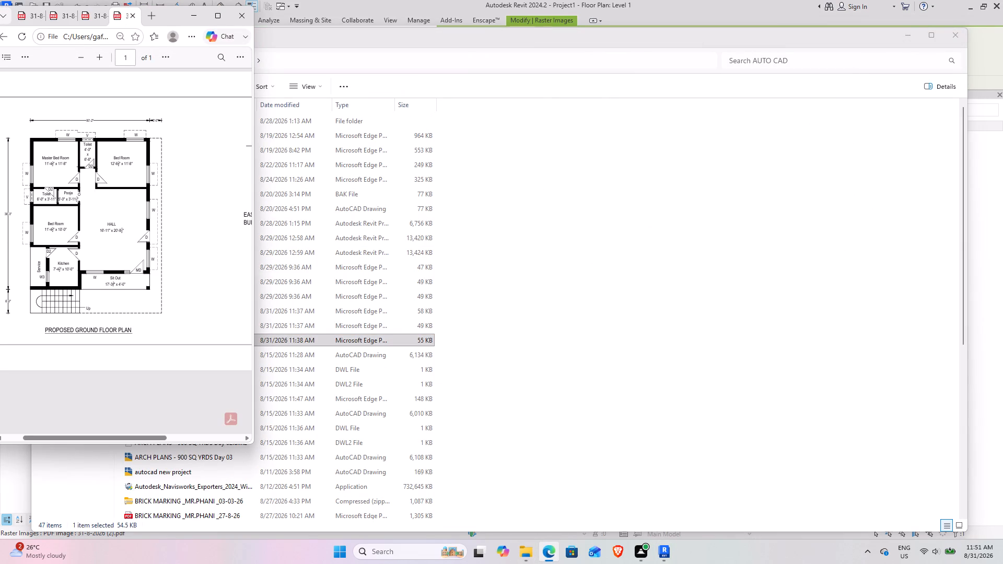
Examine the third ground floor plan's rooms, service area, staircase and overall dimensions in the PDF viewer.
scroll(11, 218, "up", 7, "ctrl")
middle_click_drag(16, 214, 33, 217)
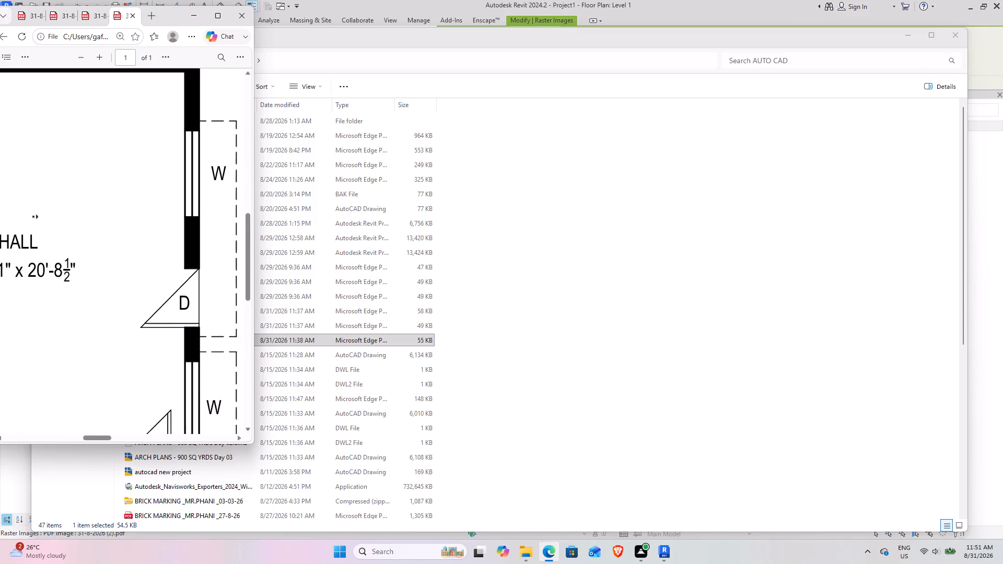
middle_click_drag(33, 217, 0, 202)
middle_click_drag(115, 243, 108, 243)
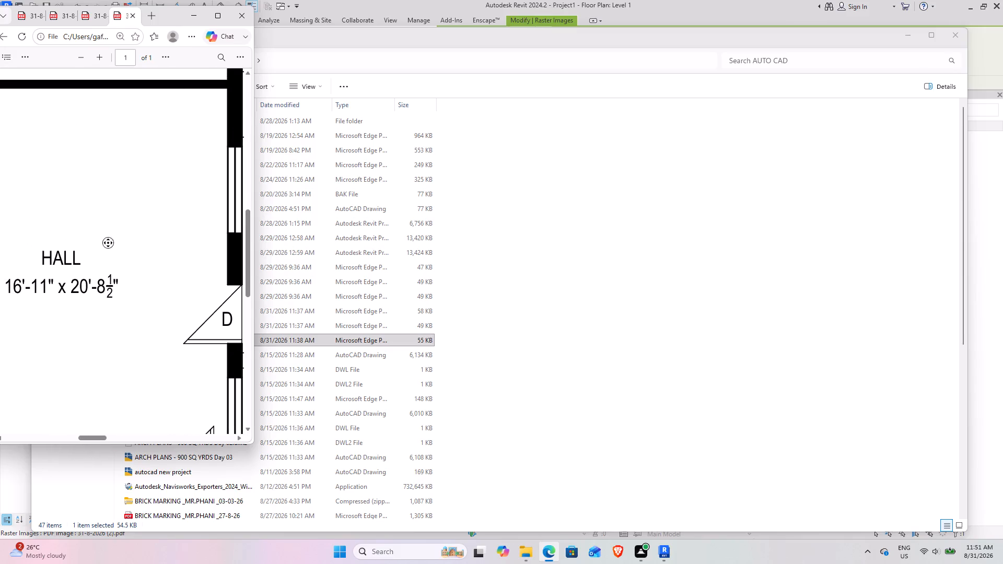
middle_click_drag(108, 243, 66, 244)
left_click_drag(88, 437, 33, 417)
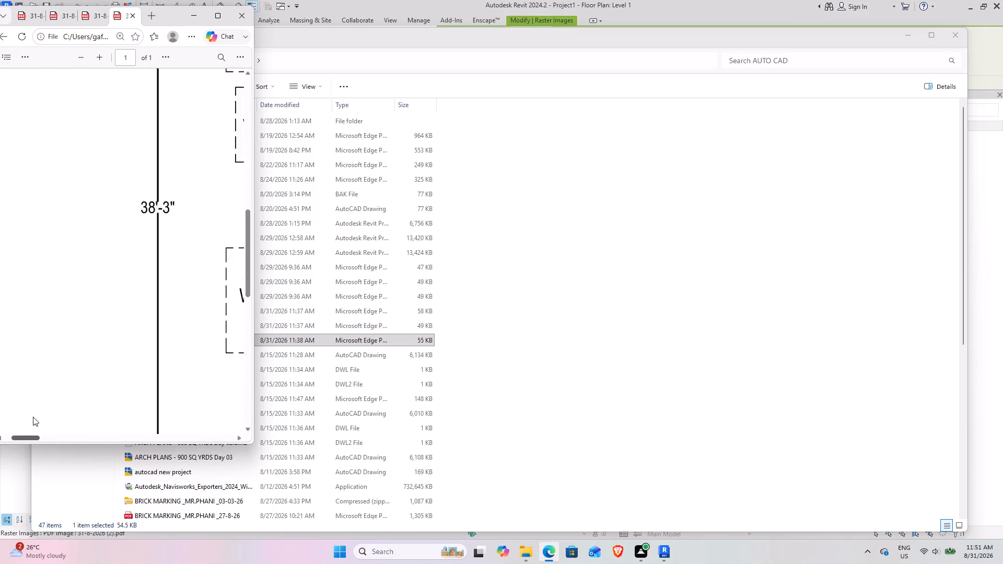
left_click_drag(33, 417, 45, 419)
scroll(155, 369, "down", 3)
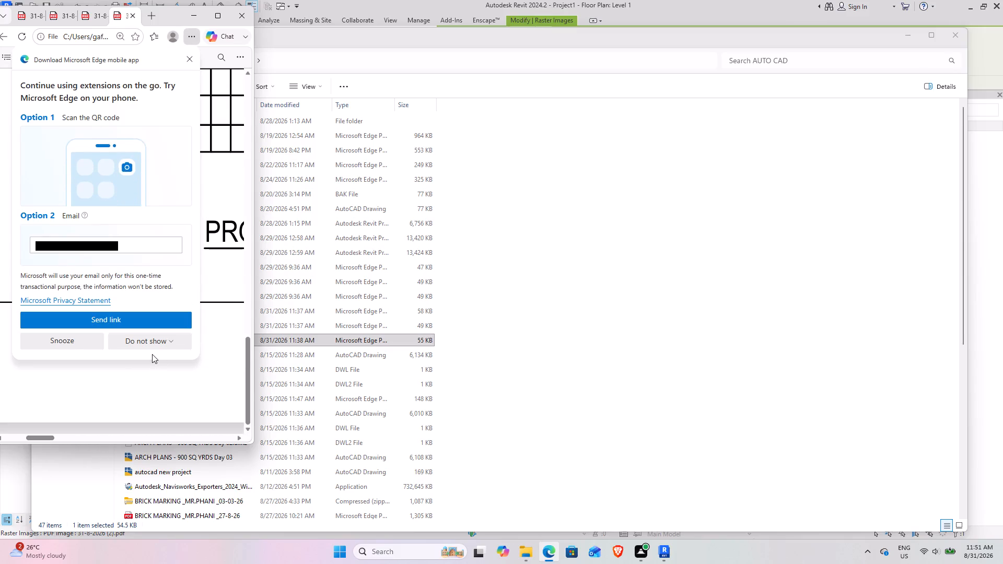
left_click(188, 57)
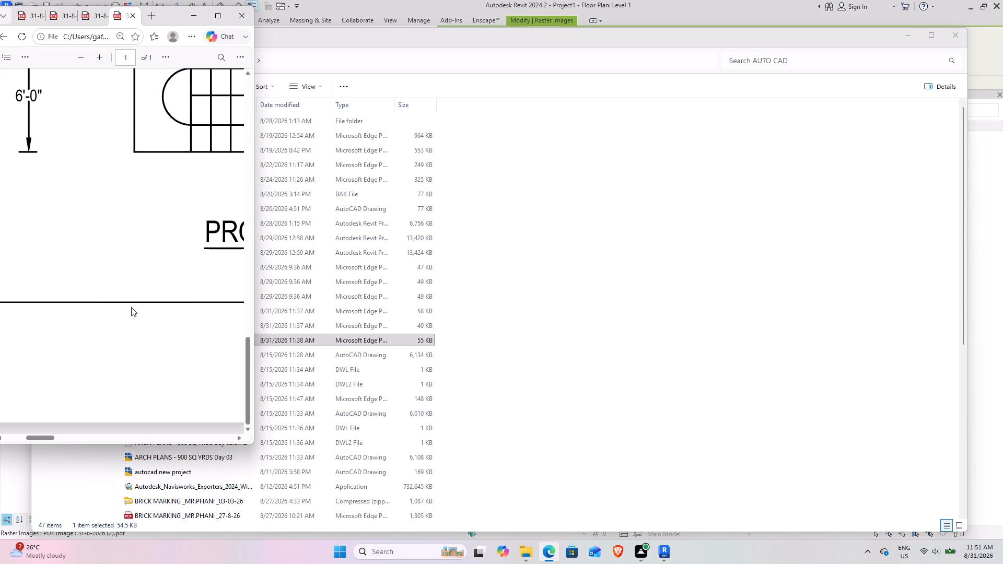
scroll(131, 307, "down", 4)
scroll(125, 307, "up", 2)
scroll(123, 307, "down", 1)
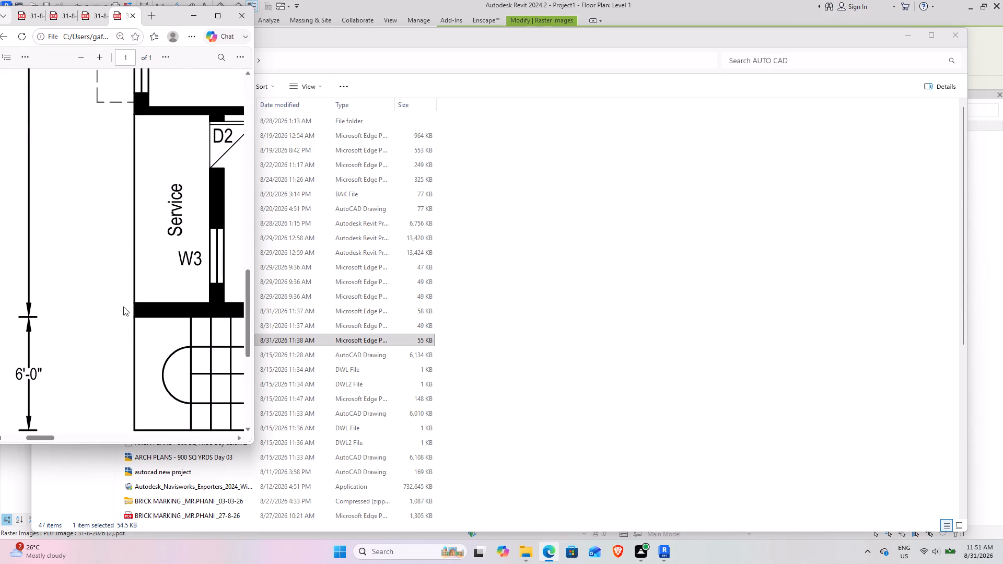
scroll(123, 307, "down", 3, "ctrl")
middle_click_drag(173, 273, 151, 271)
middle_click_drag(151, 271, 175, 274)
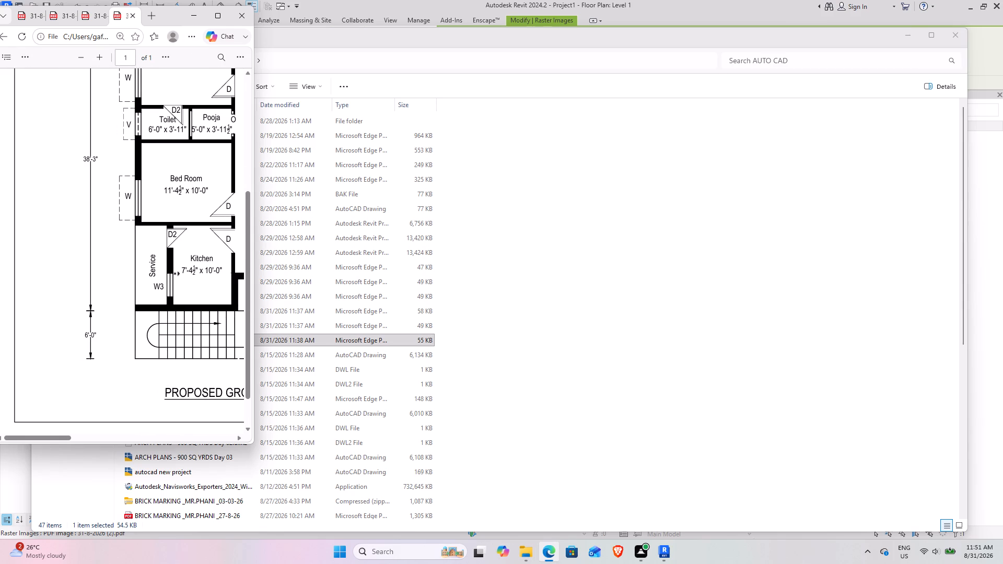
middle_click_drag(175, 274, 178, 275)
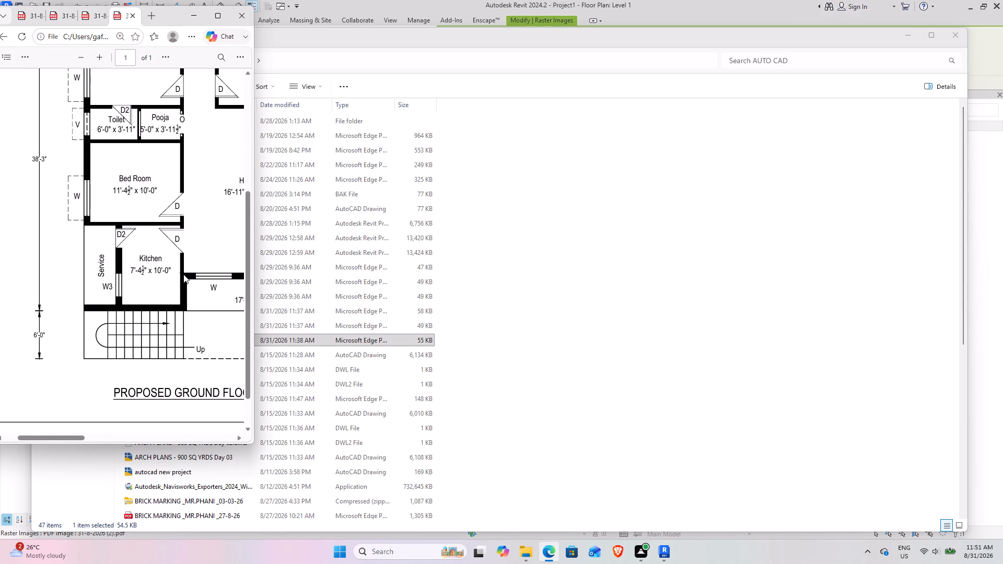
scroll(183, 274, "down", 2, "ctrl")
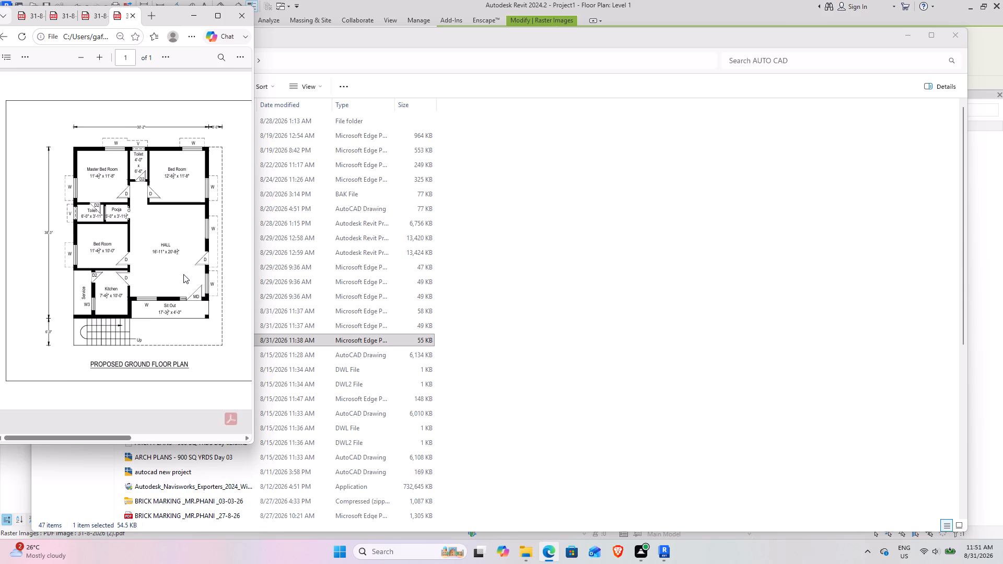
scroll(183, 274, "up", 1, "ctrl")
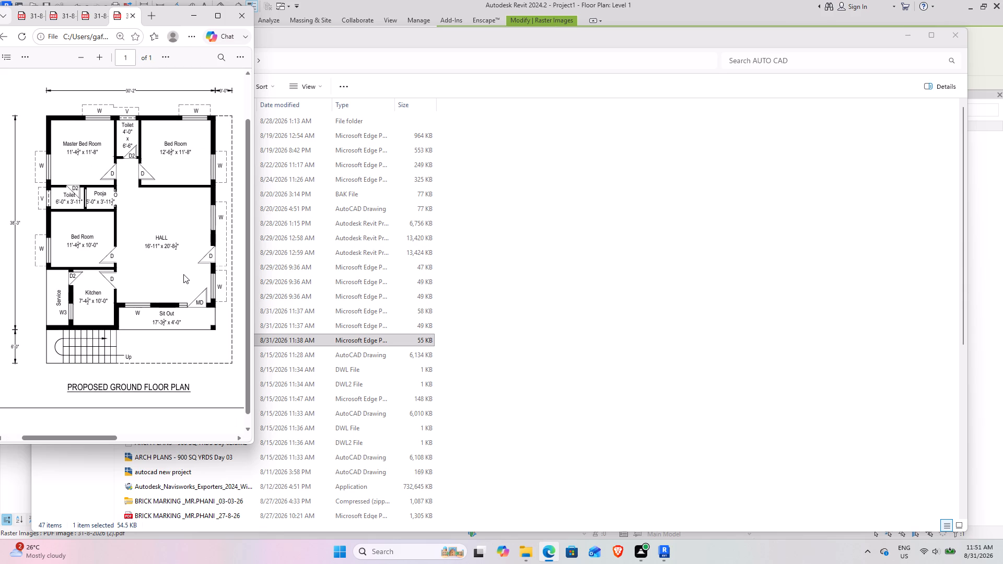
Return to the Level 1 floor plan in Revit and close the PDF viewer window.
left_click(667, 555)
left_click(664, 554)
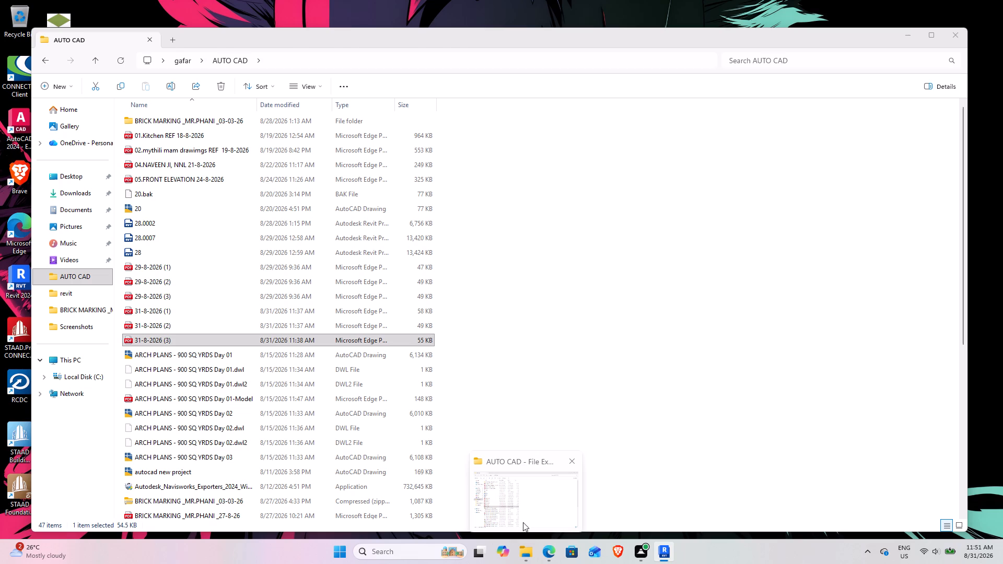
left_click(541, 521)
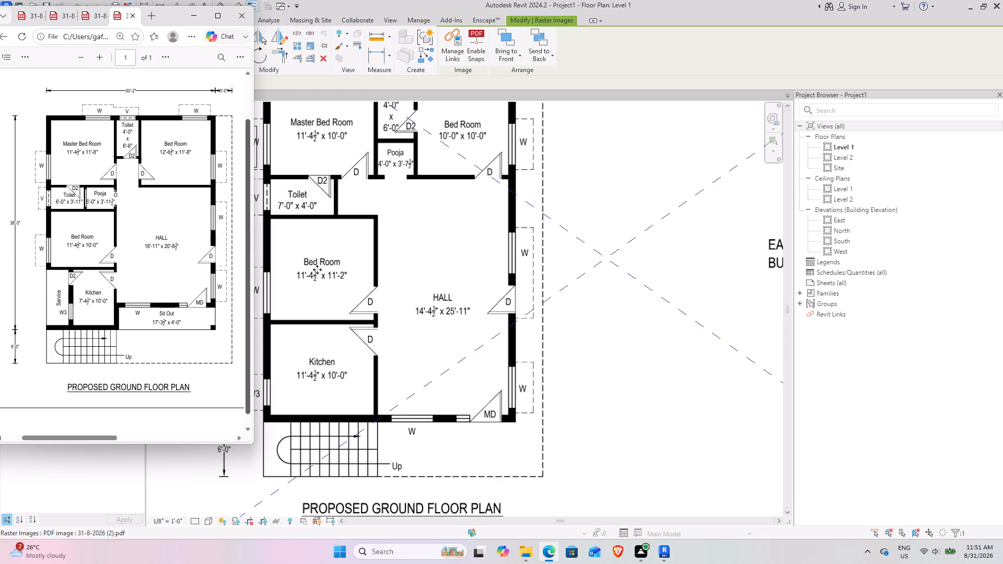
scroll(332, 277, "down", 2)
middle_click_drag(328, 281, 395, 295)
middle_click_drag(347, 285, 468, 301)
left_click(539, 559)
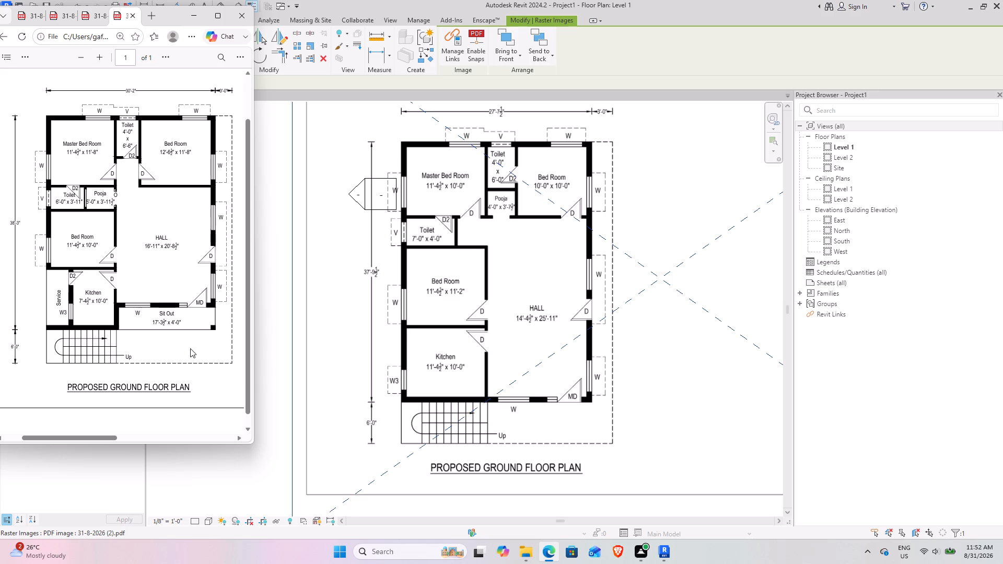
left_click(247, 11)
Delete the first imported plan image, 31-8-2026 (1).pdf, from the Level 1 view.
scroll(341, 279, "down", 7)
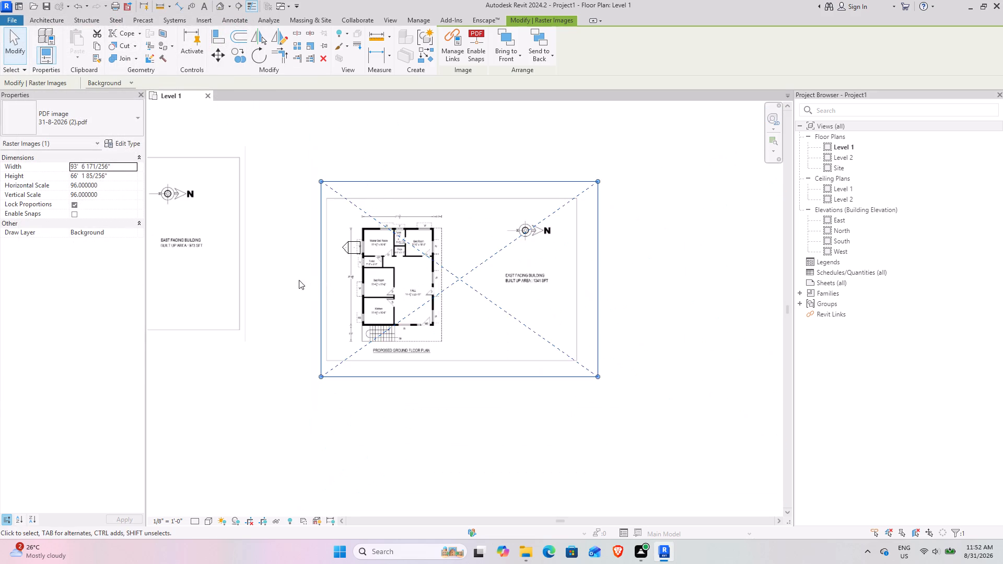
middle_click_drag(291, 277, 450, 308)
left_click(355, 298)
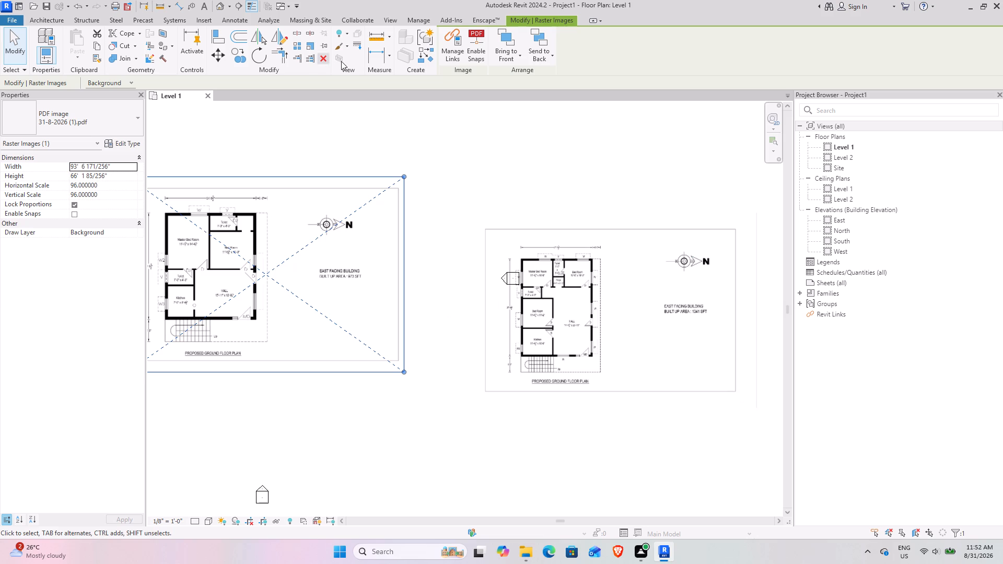
left_click(328, 61)
Move the 31-8-2026 (2).pdf plan image into the area between the four elevation markers.
left_click(533, 288)
scroll(533, 288, "down", 4)
middle_click_drag(530, 290, 605, 292)
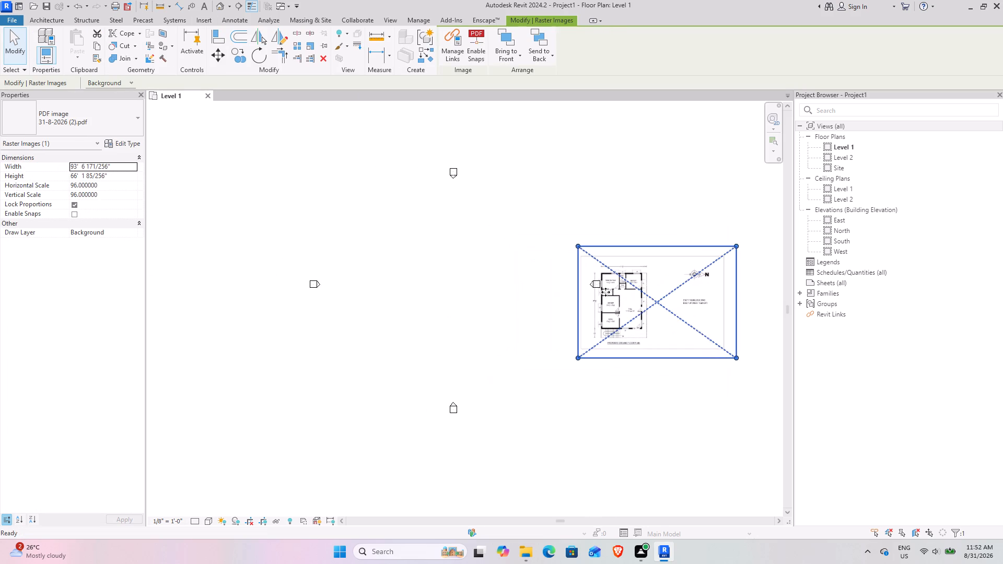
left_click_drag(605, 292, 427, 277)
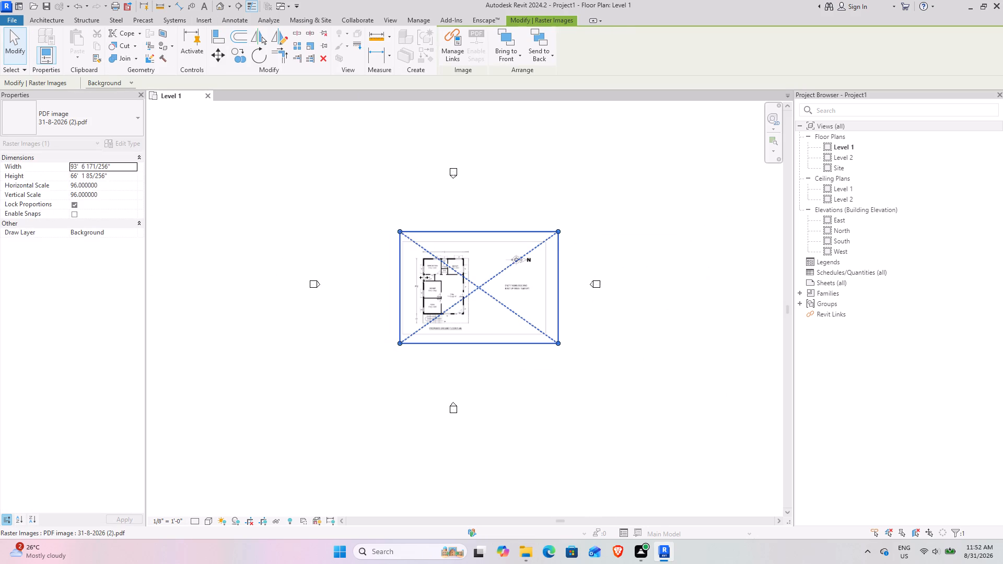
Enable snaps on the 31-8-2026 (2).pdf plan image.
scroll(452, 307, "up", 17)
middle_click_drag(477, 296, 437, 296)
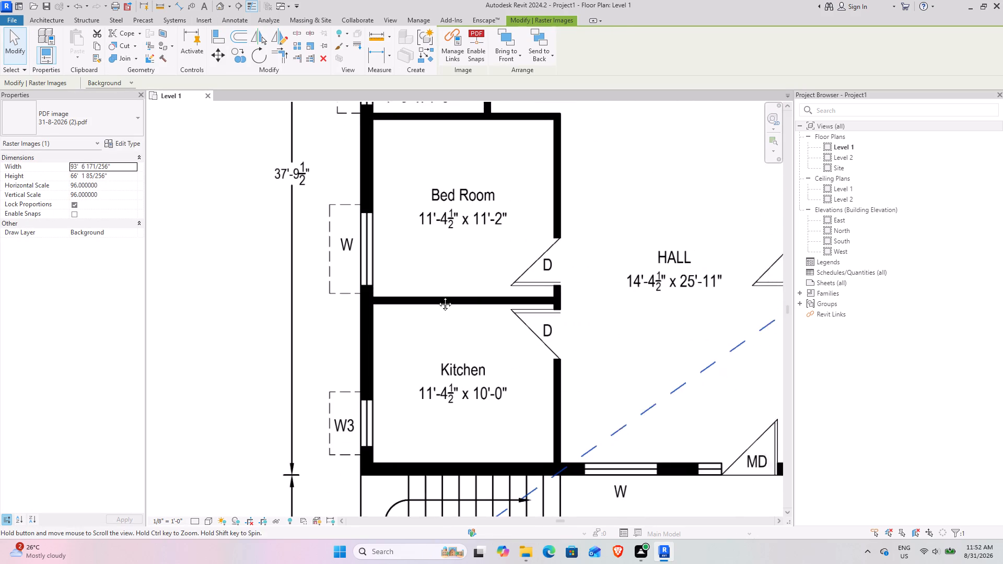
middle_click_drag(437, 296, 339, 343)
scroll(341, 325, "down", 4)
middle_click_drag(335, 303, 386, 370)
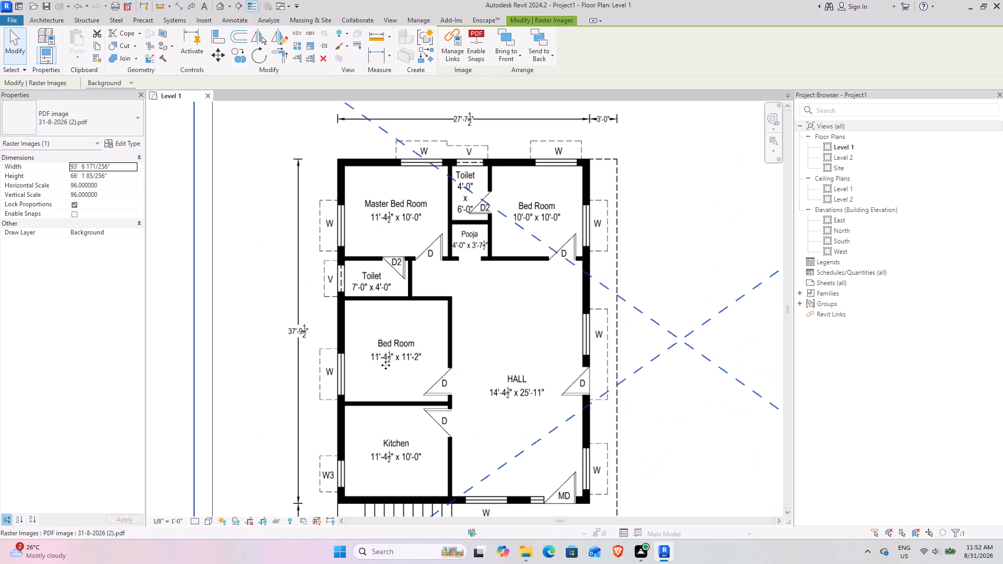
left_click(481, 56)
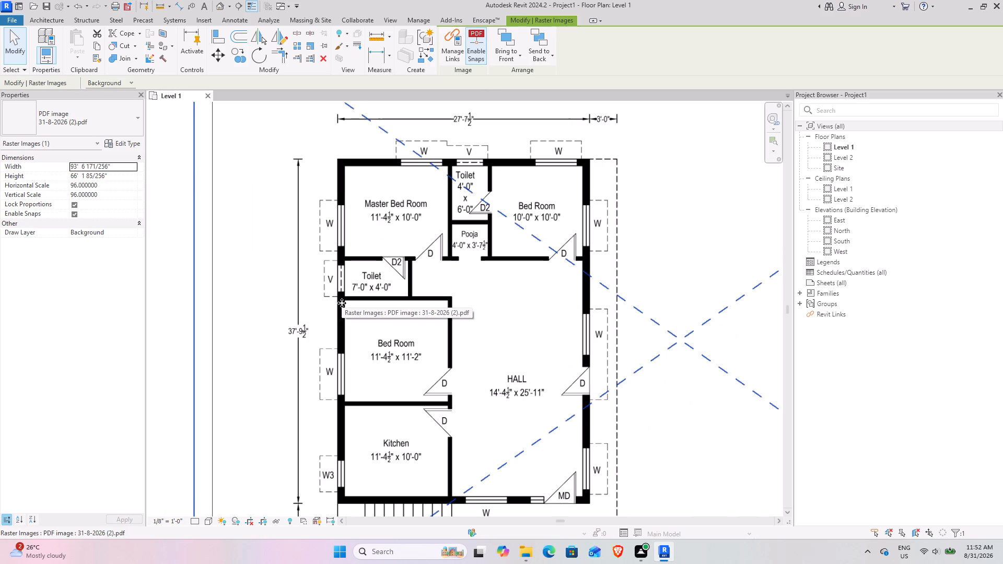
Draw a vertical model line 37' 9.5" long just west of the plan, starting level with its north wall.
key("l")
key("i")
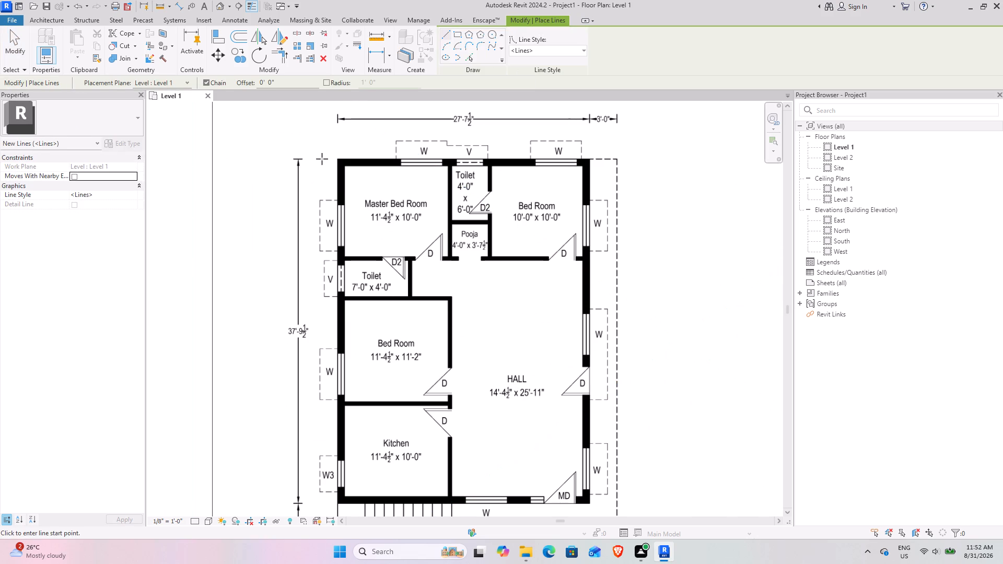
left_click(267, 166)
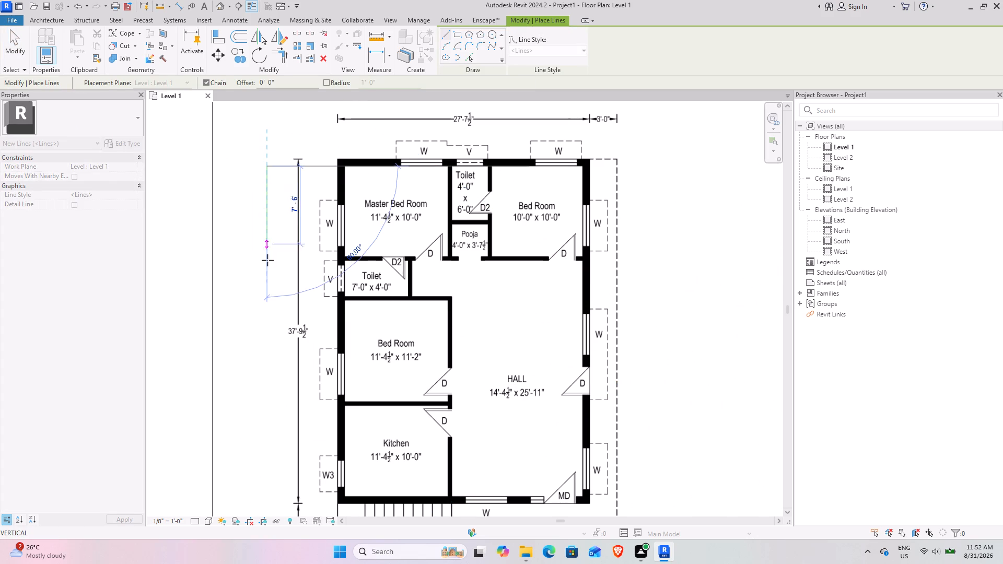
type("37'")
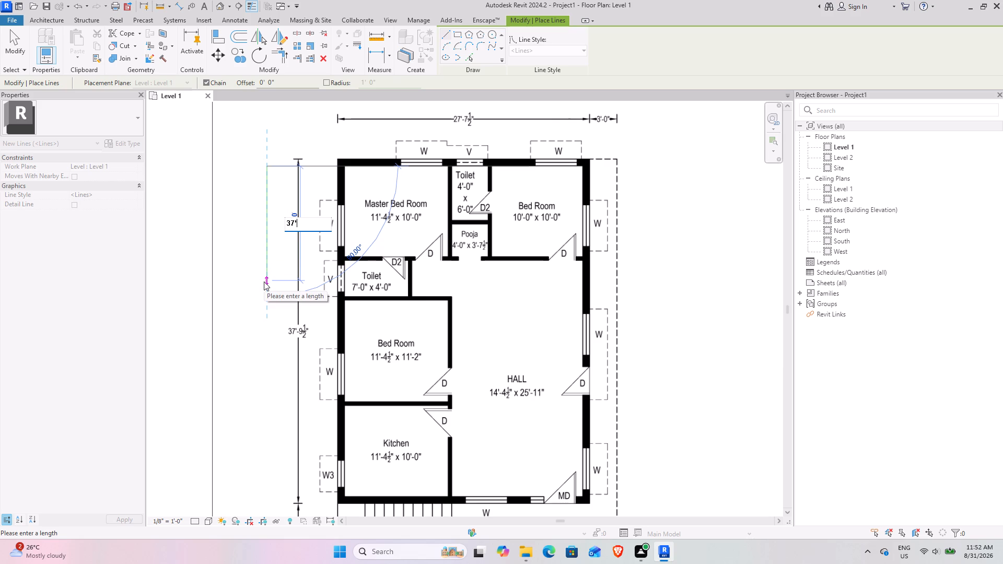
type("9.5\"")
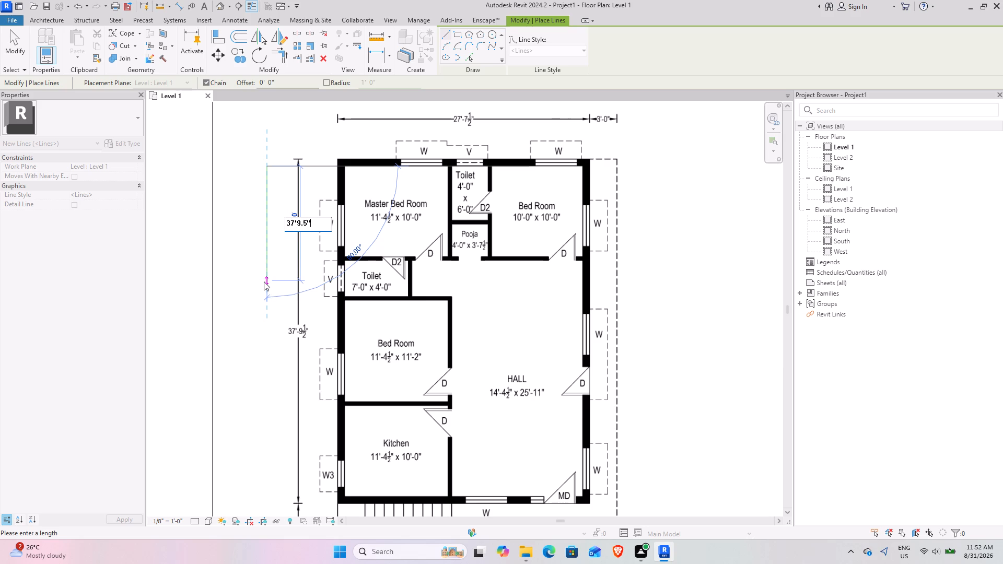
key("Return")
scroll(267, 277, "down", 4)
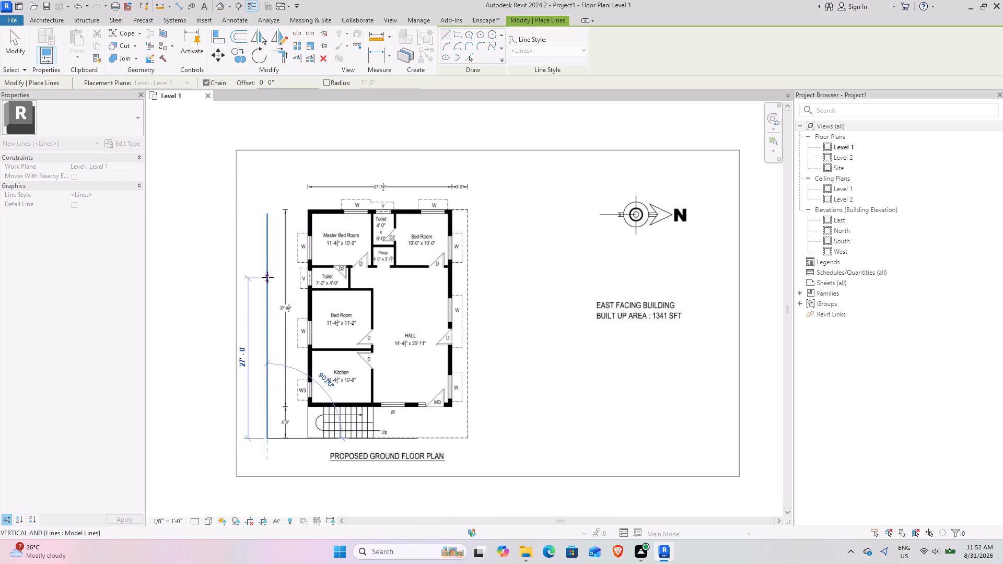
middle_click_drag(267, 276, 269, 249)
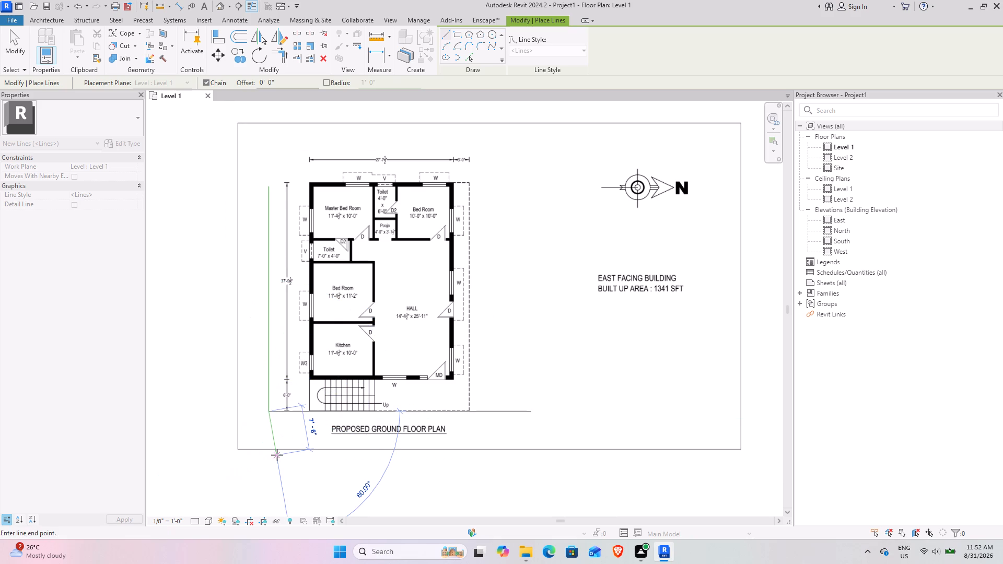
key("Escape")
key("Escape")
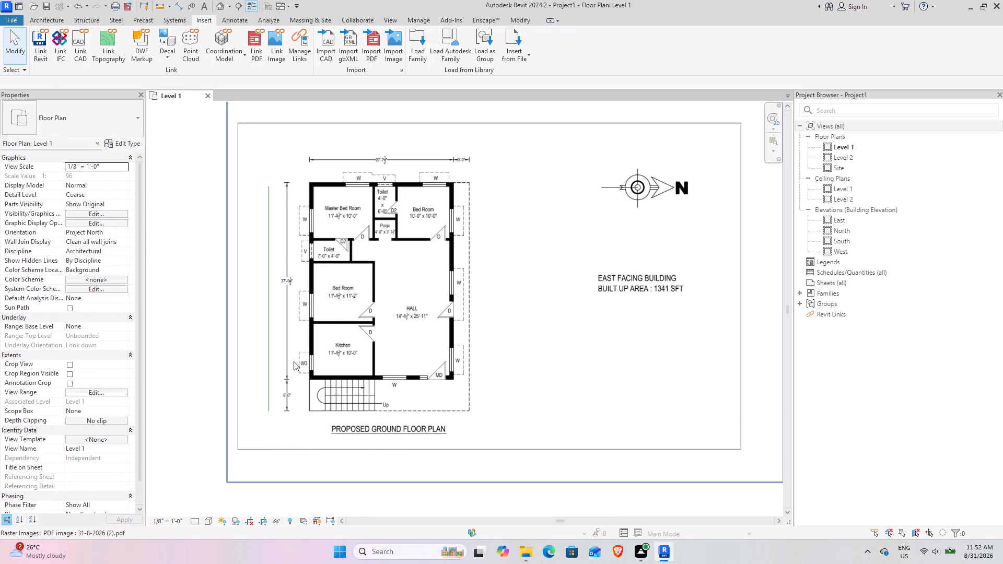
Move the plan image from the building's northwest outer corner onto the upper endpoint of the model line.
left_click(317, 327)
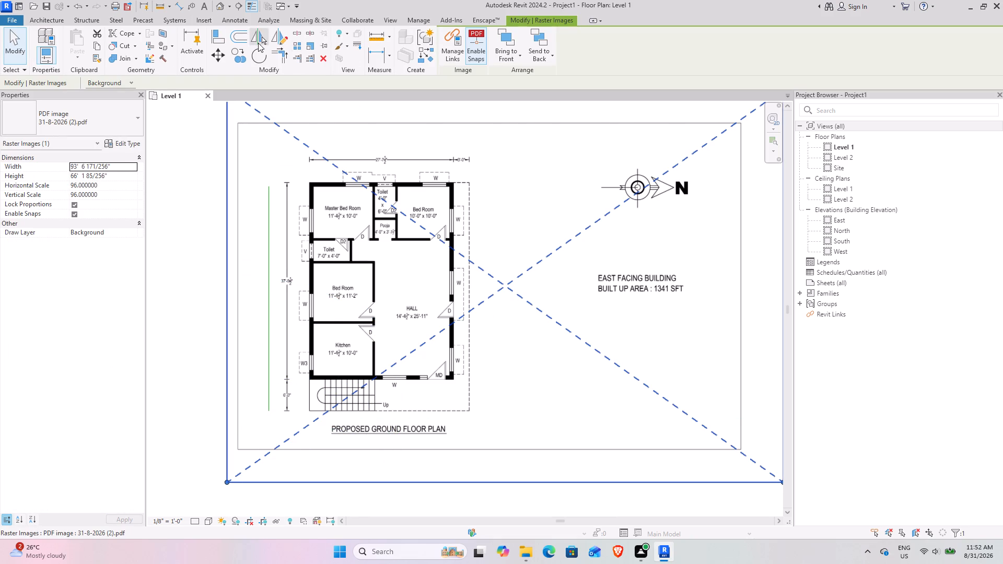
left_click(220, 48)
scroll(289, 162, "up", 5)
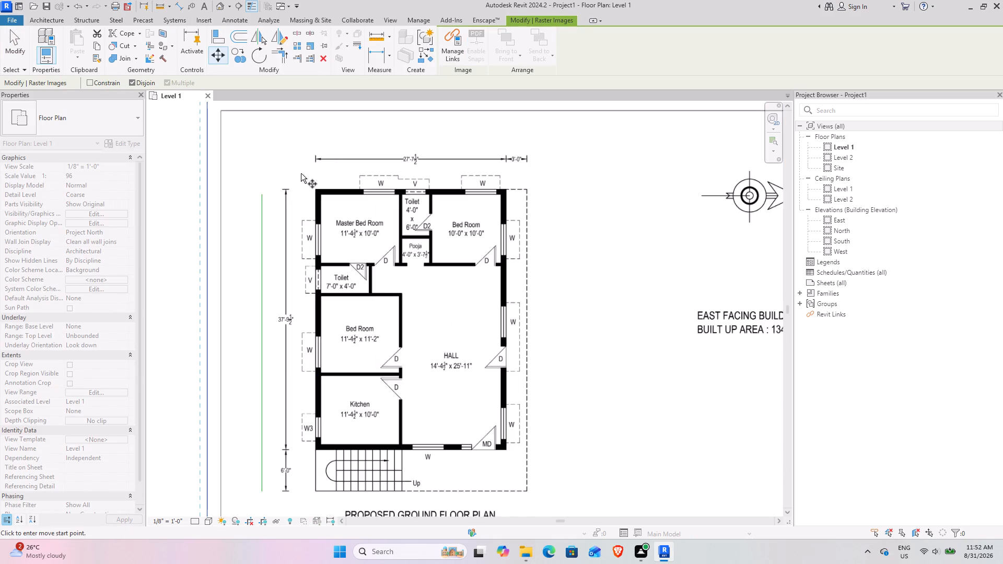
scroll(301, 173, "up", 6)
left_click(358, 231)
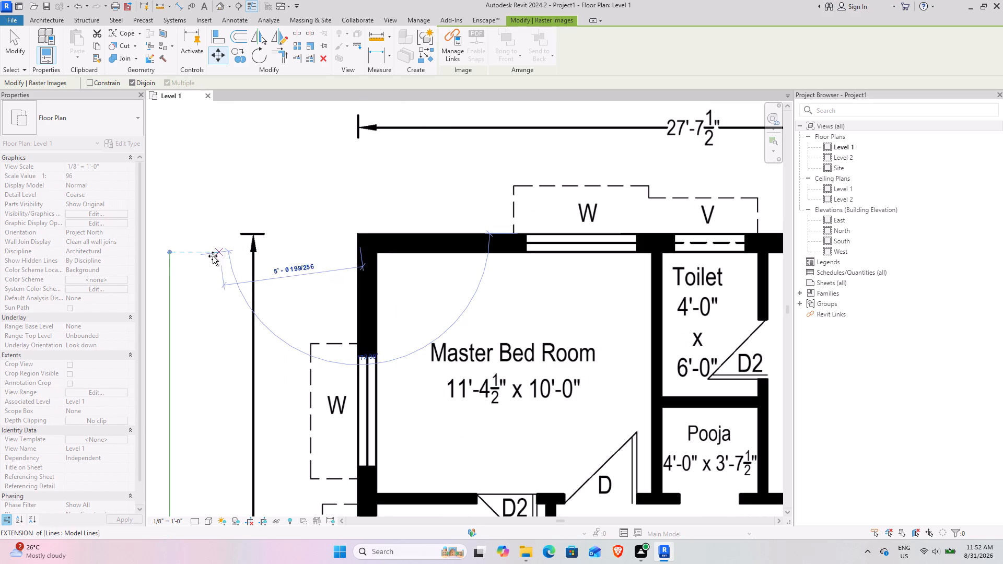
left_click(166, 251)
Examine how the model line aligns with the plan's west wall, from the northwest corner down to the staircase.
scroll(329, 287, "down", 5)
middle_click_drag(294, 335, 278, 222)
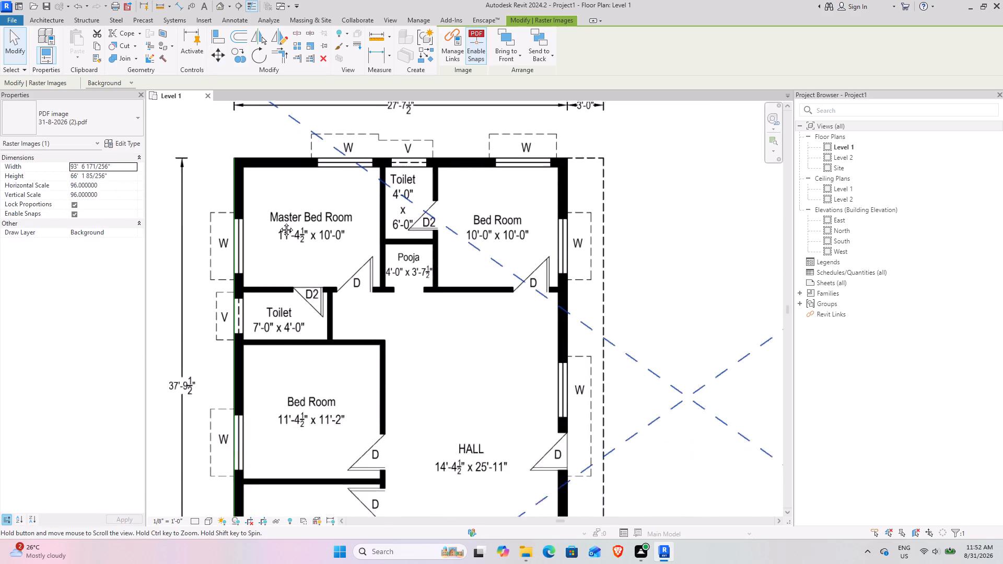
middle_click_drag(278, 222, 331, 309)
scroll(273, 232, "up", 17)
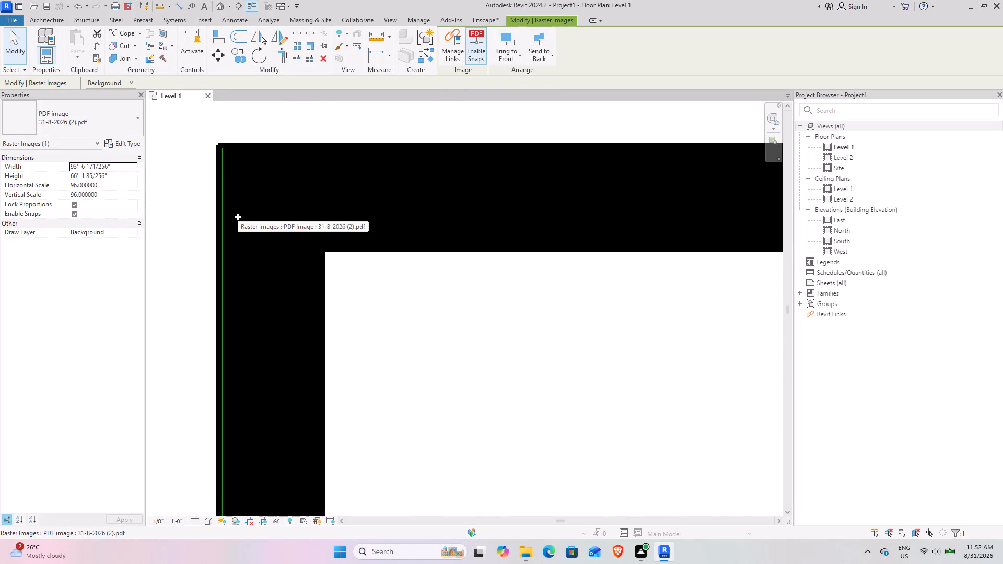
scroll(238, 217, "down", 16)
middle_click_drag(258, 318, 257, 178)
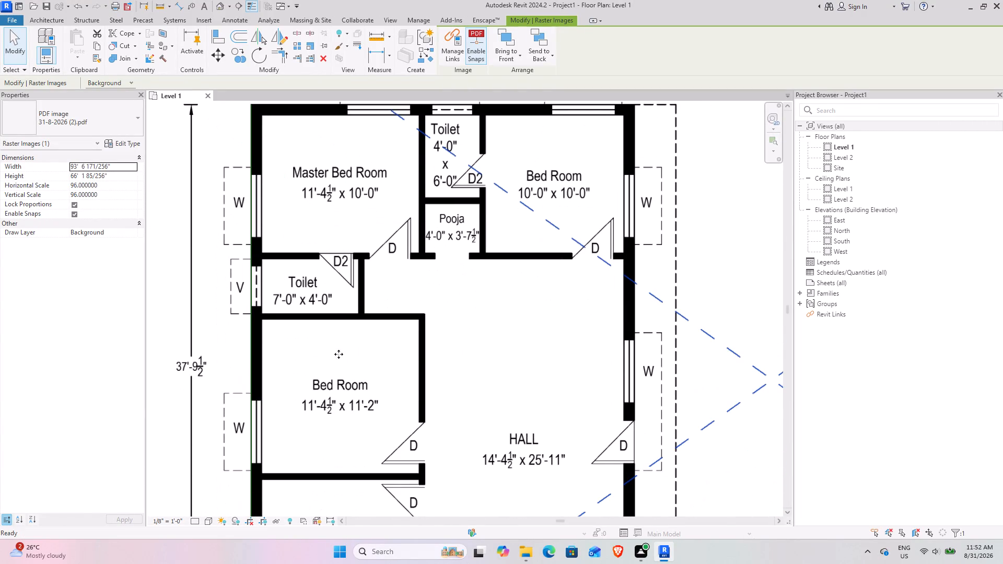
key("Escape")
middle_click_drag(314, 395, 335, 219)
scroll(314, 319, "up", 3)
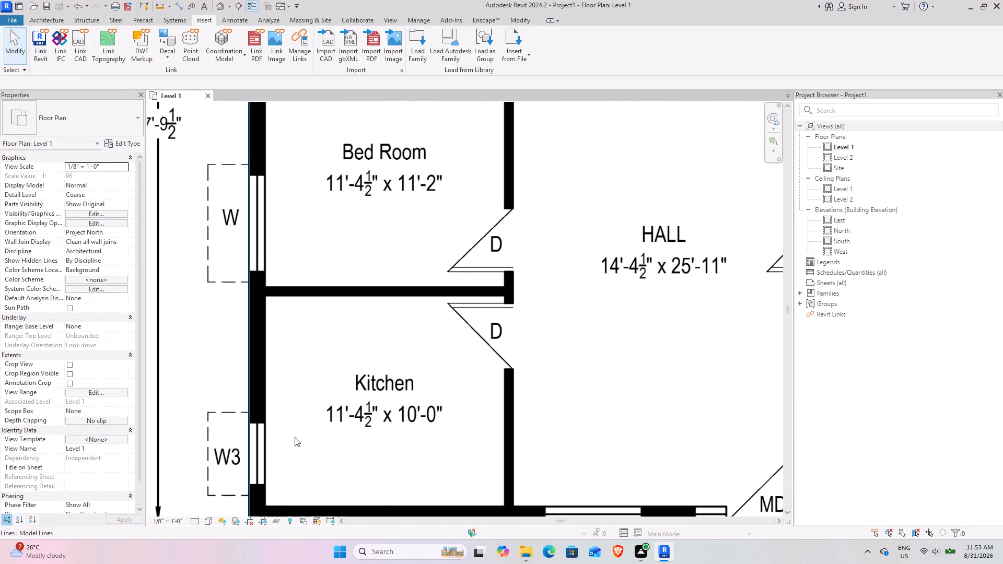
middle_click_drag(290, 434, 273, 281)
middle_click_drag(284, 380, 304, 241)
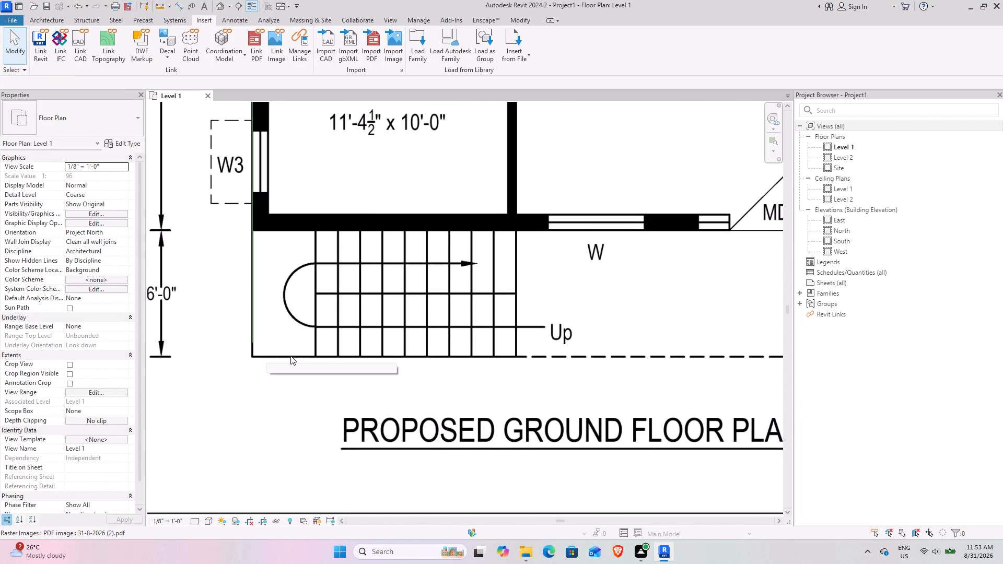
Scale the plan image graphically about the building's northwest outer corner so its southwest outer corner meets the model line's lower endpoint.
left_click(359, 362)
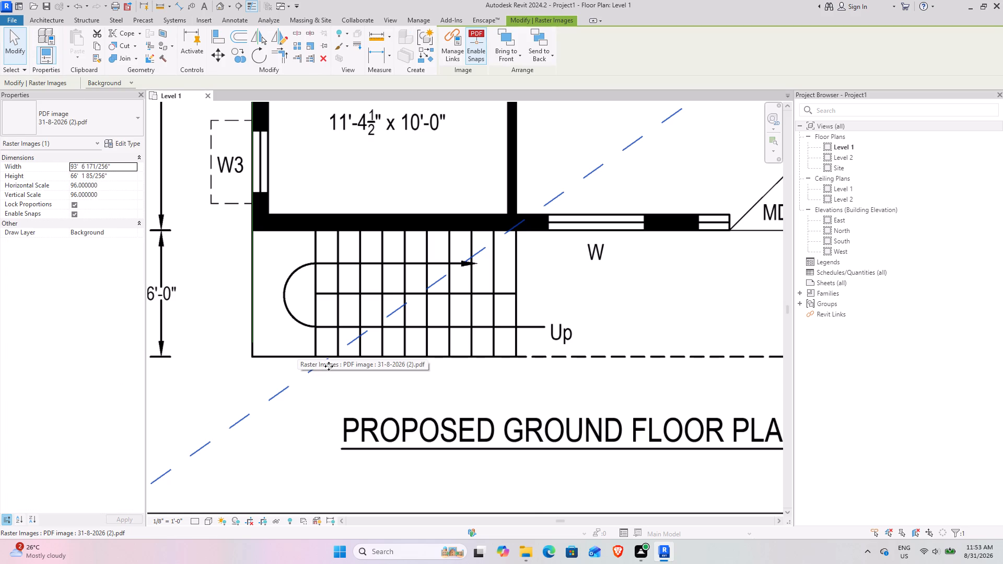
scroll(320, 316, "down", 4)
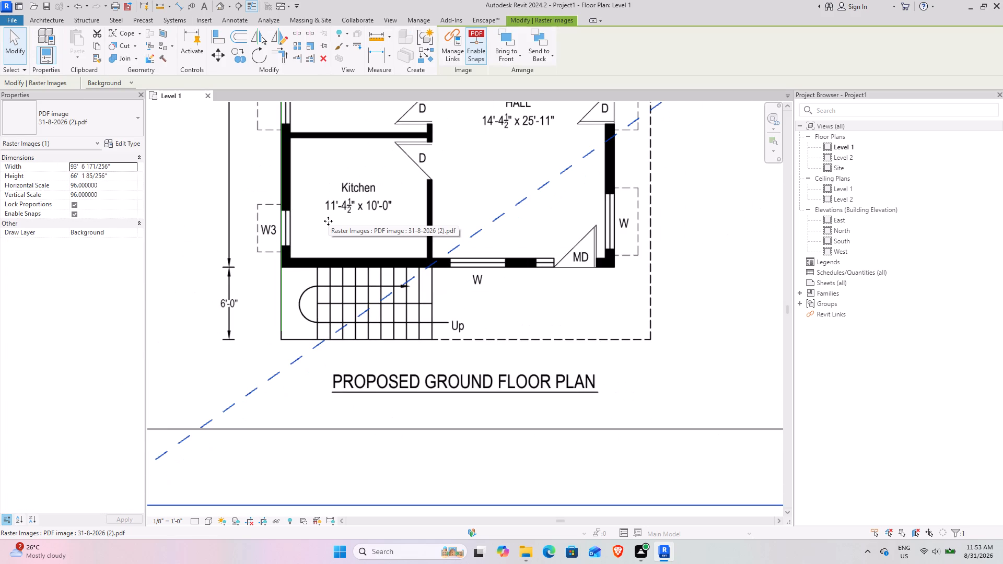
middle_click_drag(327, 228, 330, 249)
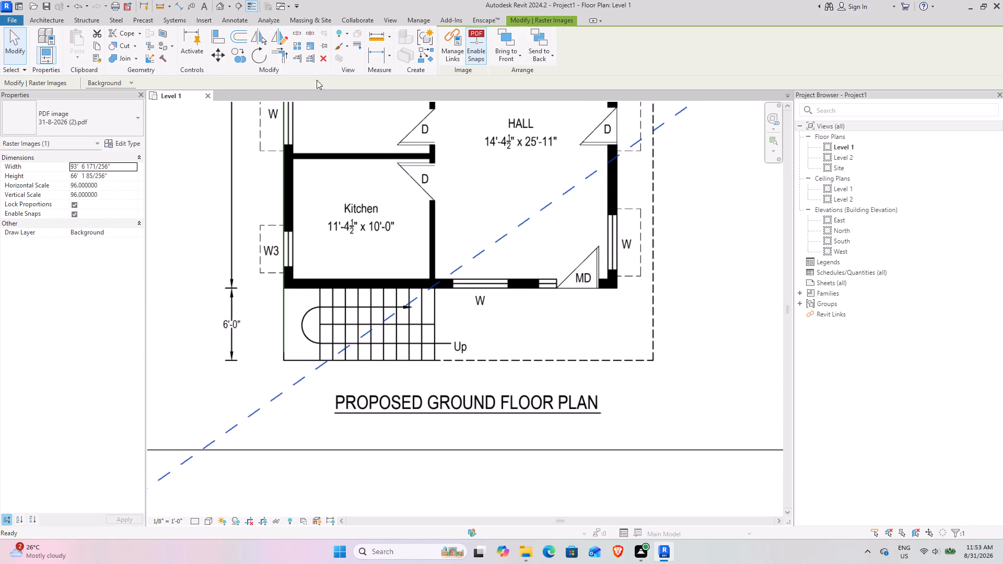
left_click(314, 49)
scroll(356, 164, "down", 4)
middle_click_drag(354, 182, 370, 410)
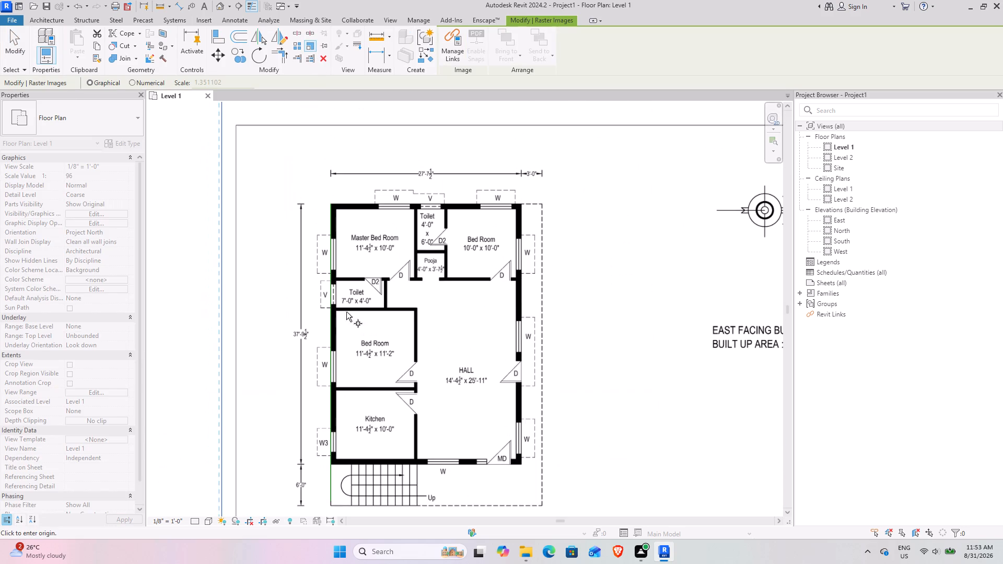
left_click(334, 203)
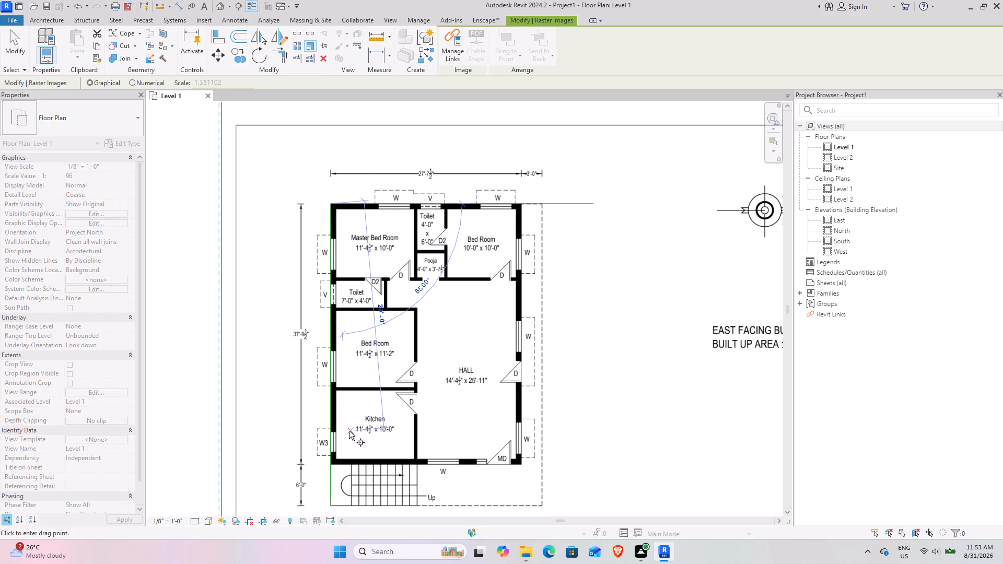
middle_click_drag(345, 431, 329, 307)
scroll(306, 352, "up", 12)
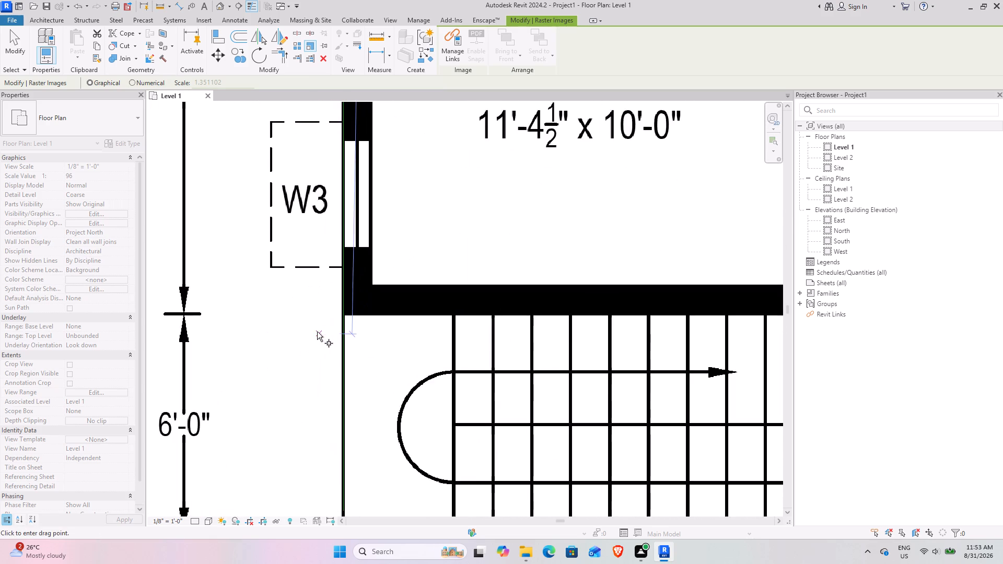
scroll(317, 332, "up", 10)
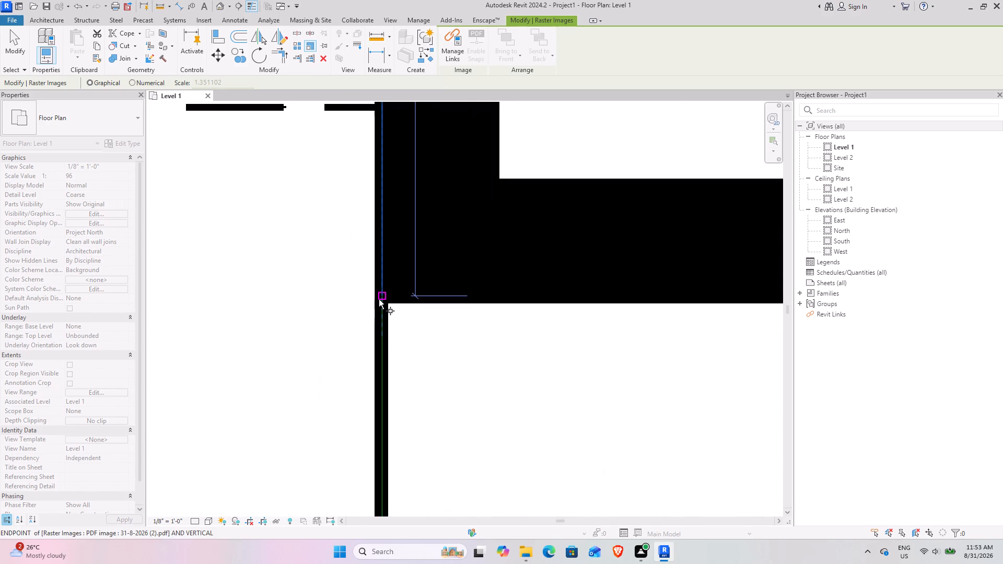
left_click(383, 299)
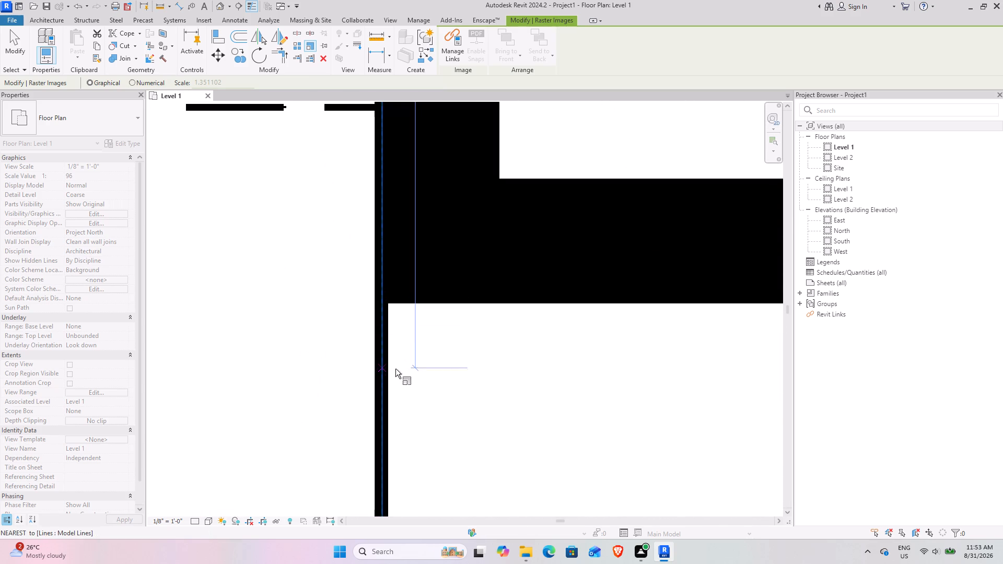
scroll(396, 371, "down", 4)
middle_click_drag(398, 391, 361, 251)
scroll(364, 274, "down", 3)
middle_click_drag(370, 343, 366, 338)
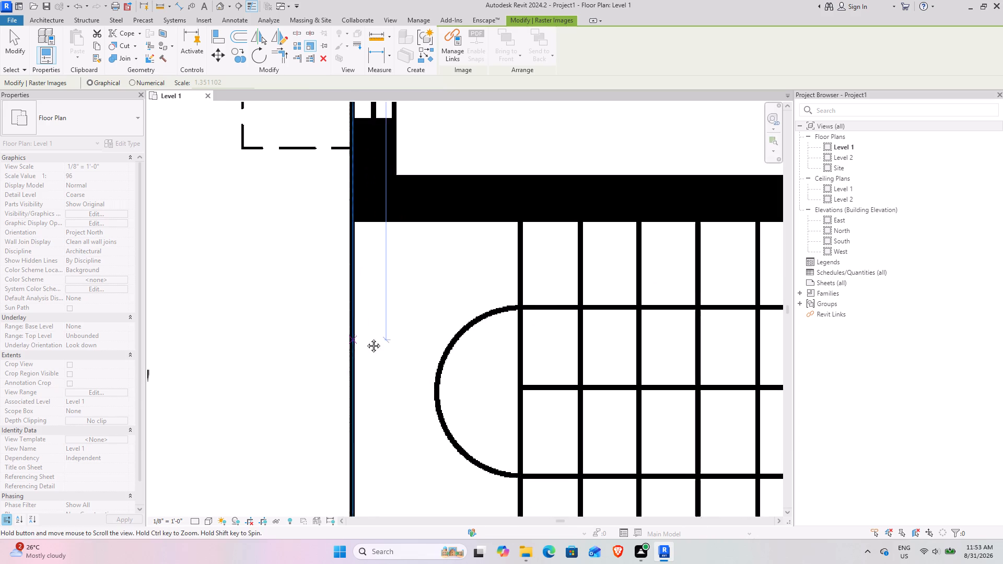
middle_click_drag(366, 338, 359, 185)
left_click(346, 361)
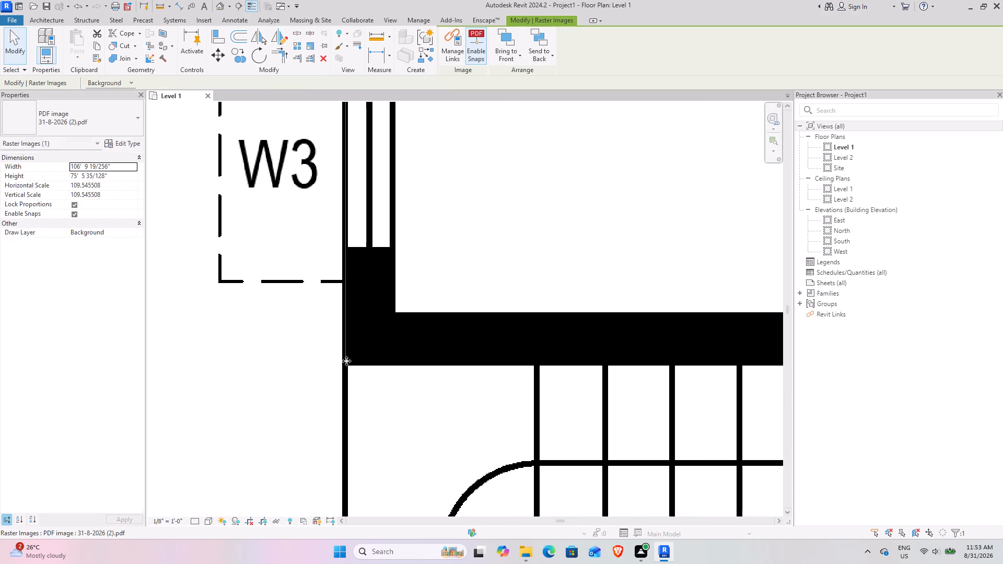
scroll(389, 357, "down", 16)
middle_click_drag(417, 292, 363, 371)
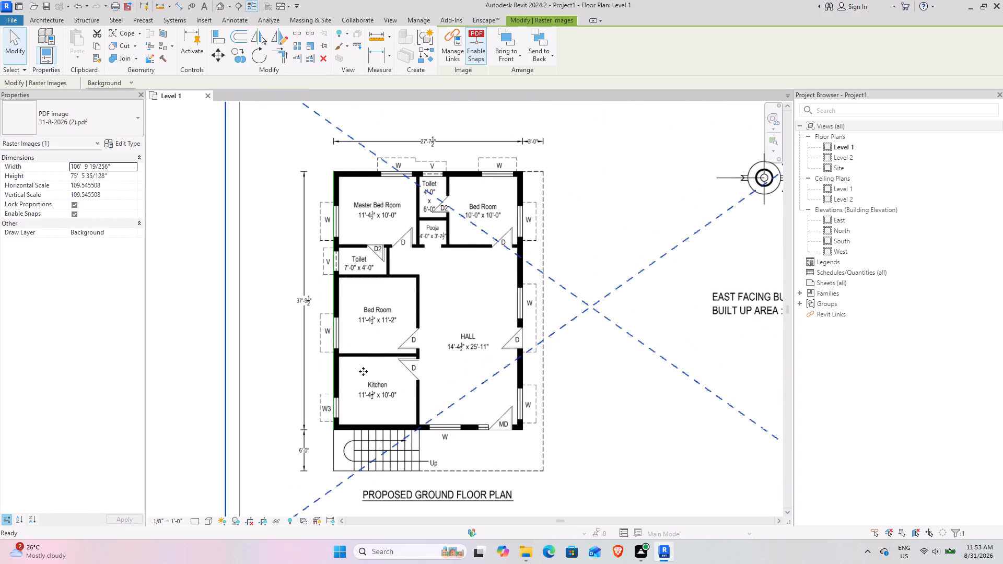
key("Escape")
key("Escape")
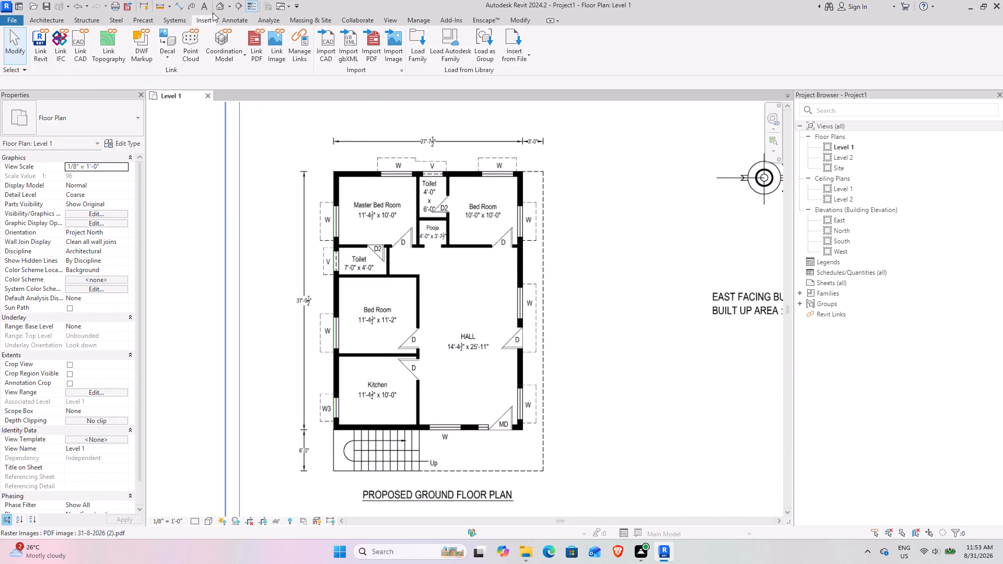
Measure the Master Bed Room's clear width from the west wall's inner face to the partition beside the Pooja room.
left_click(158, 5)
scroll(347, 228, "up", 3)
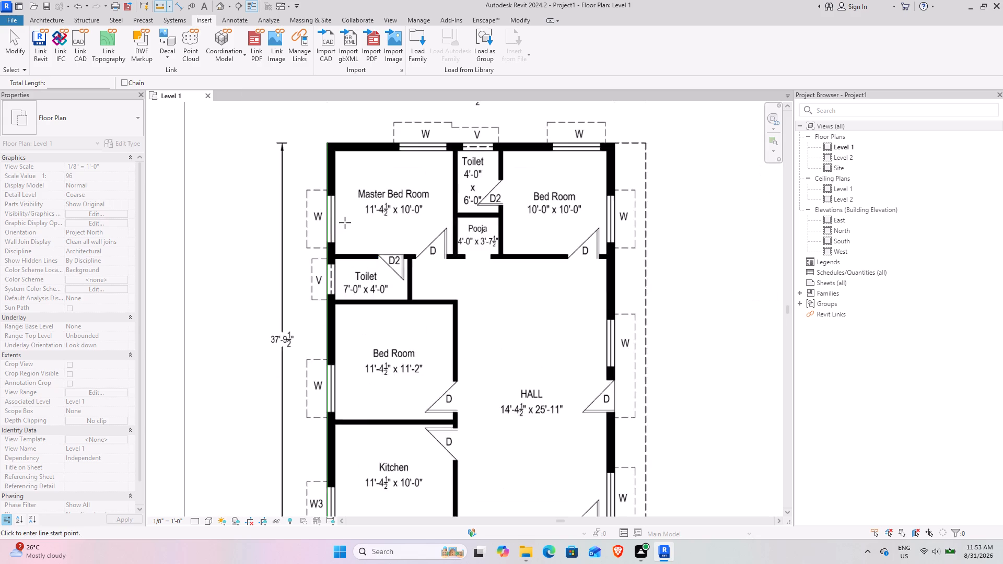
scroll(345, 222, "up", 4)
left_click(326, 277)
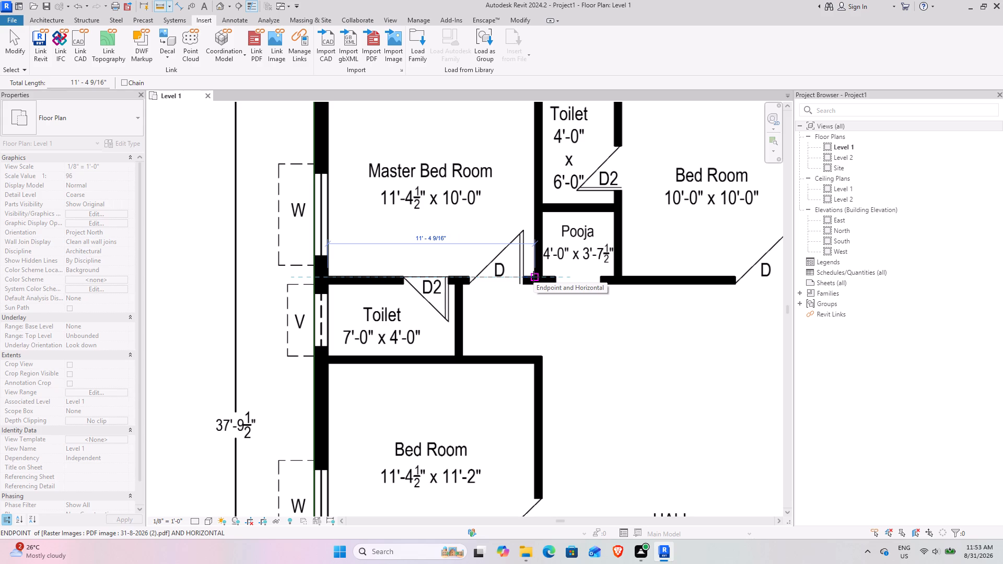
key("Escape")
Measure the Master Bed Room's clear north-south depth along the inner face of the west wall.
scroll(442, 262, "down", 3)
middle_click_drag(441, 267, 426, 323)
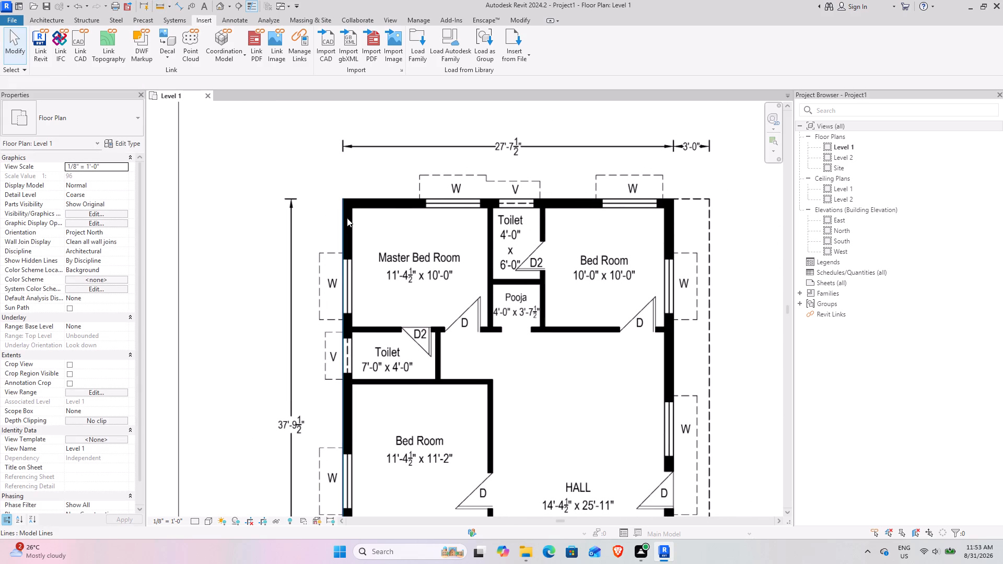
type("MB")
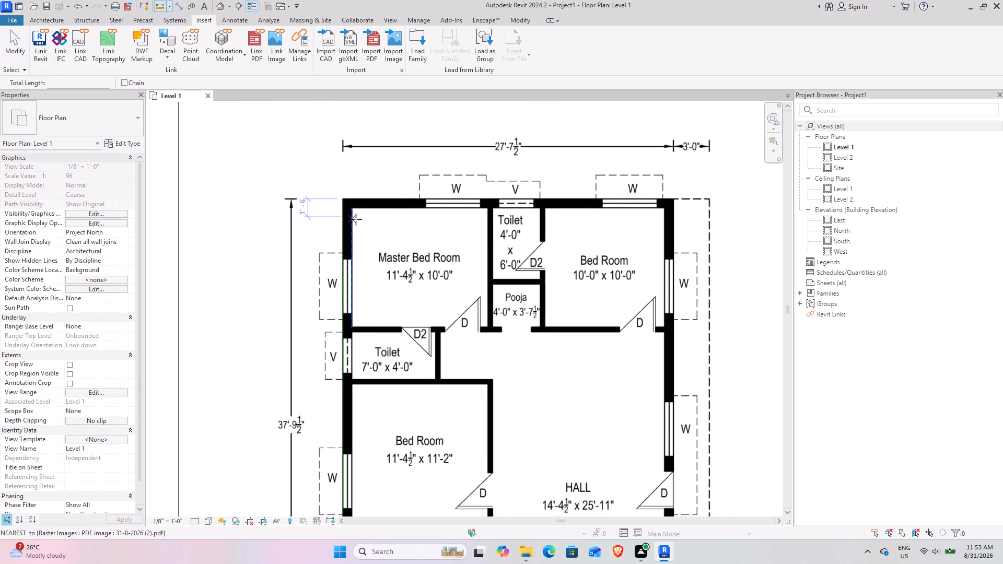
left_click(356, 204)
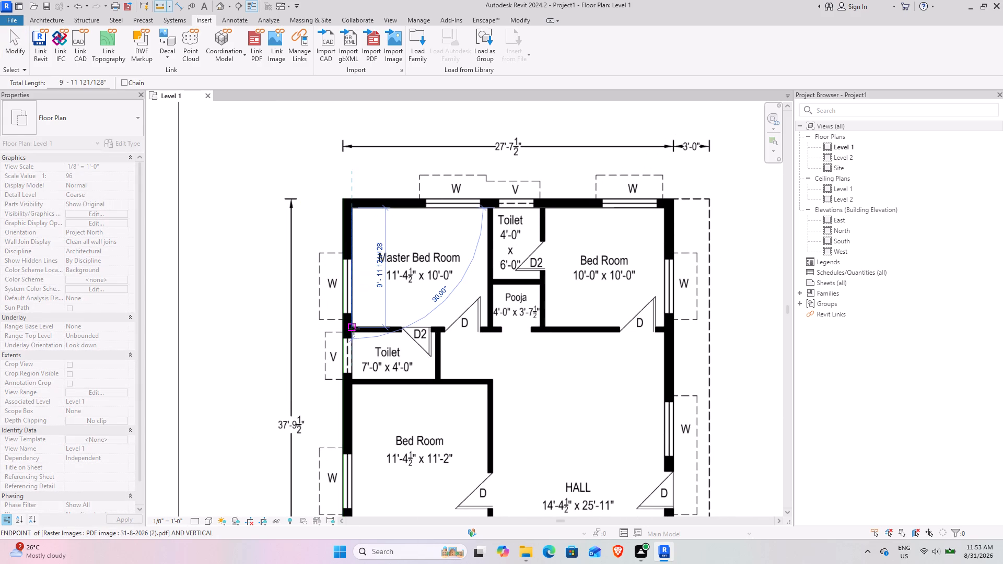
scroll(353, 329, "up", 2)
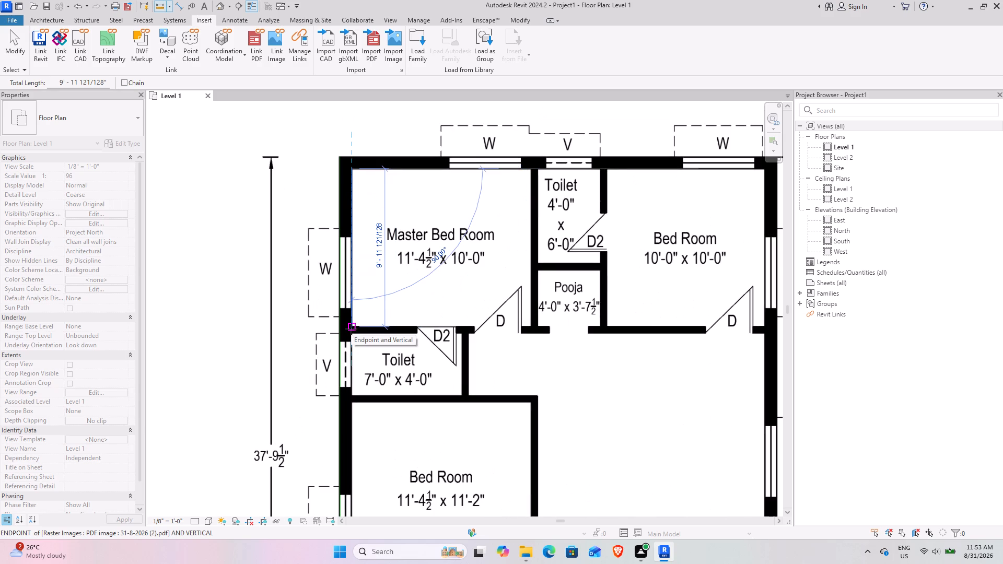
key("Escape")
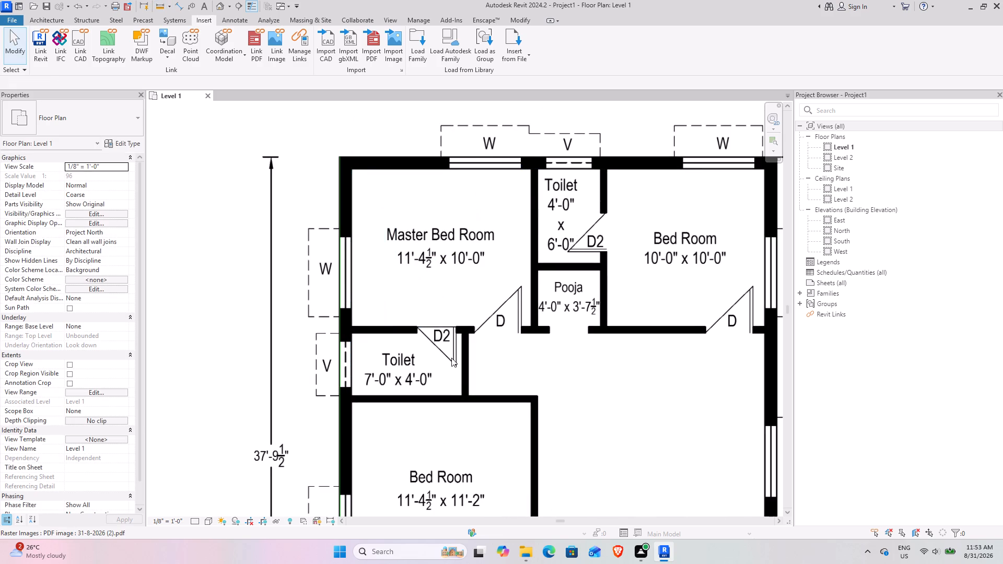
Measure the clear width of the Bed Room south of the west-side Toilet, between its inner wall faces.
middle_click_drag(524, 403, 416, 326)
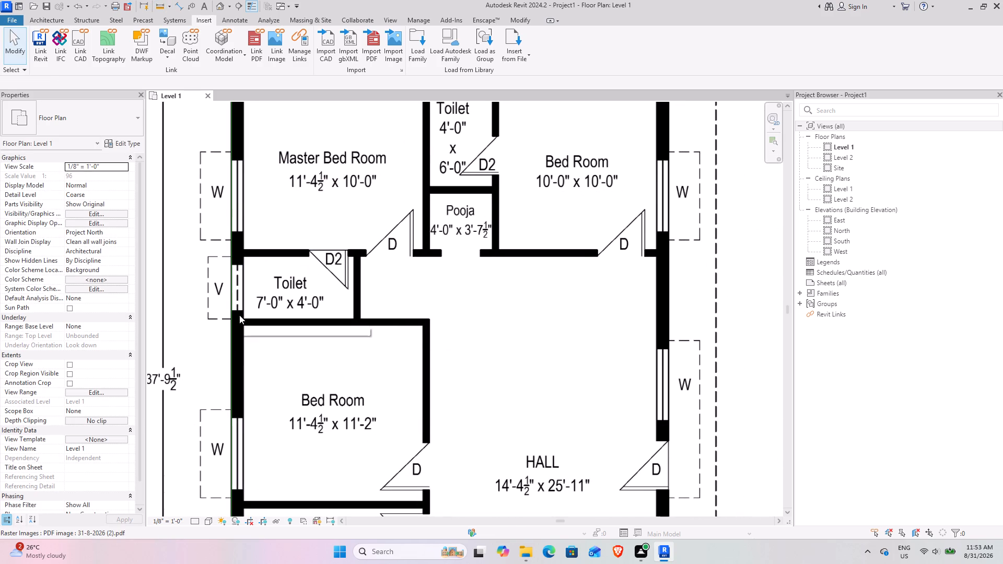
left_click(180, 7)
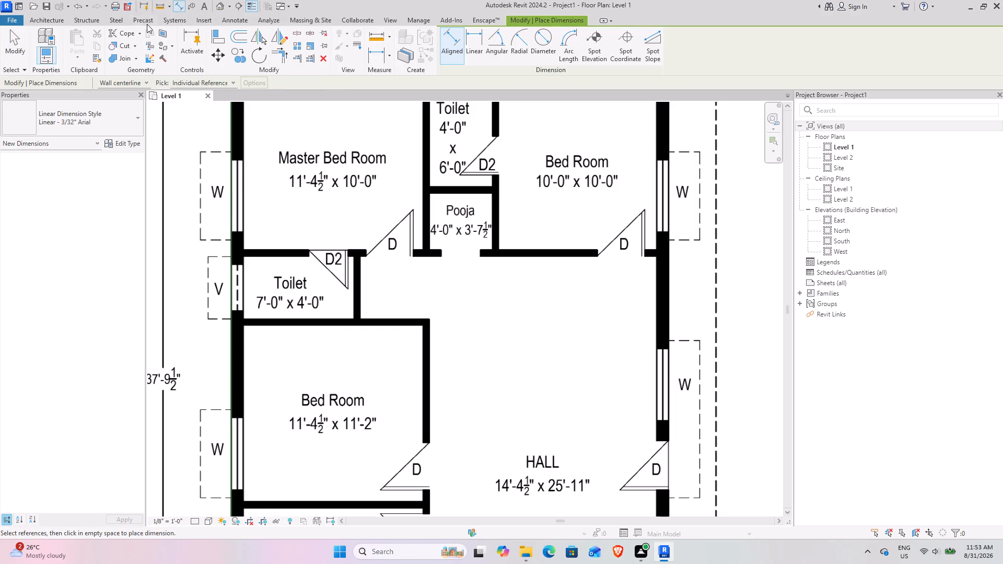
left_click(164, 10)
left_click(246, 326)
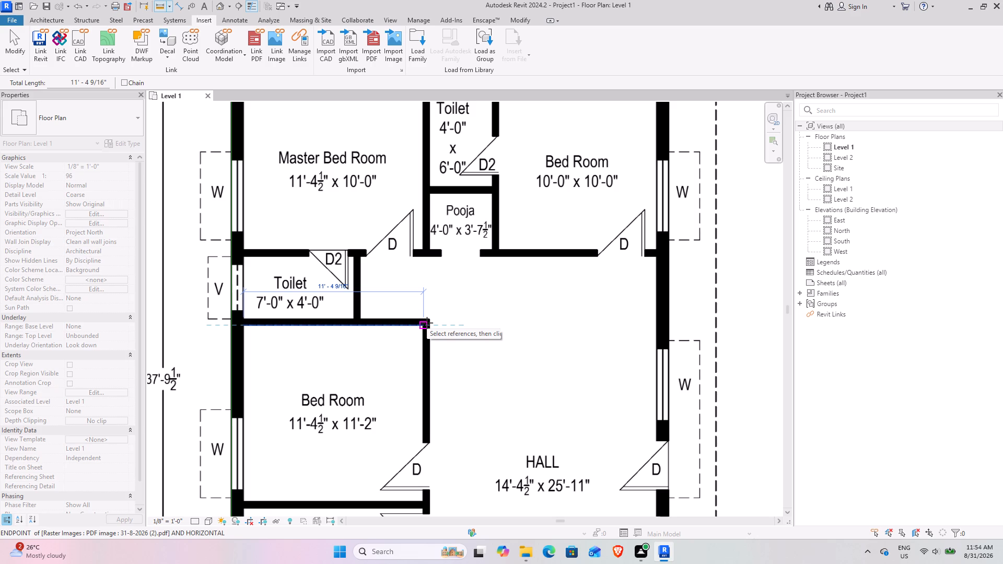
key("Escape")
Measure the Hall's clear width from the Bed Room's northeast outer corner across to the east wall's inner face.
middle_click_drag(581, 381, 483, 326)
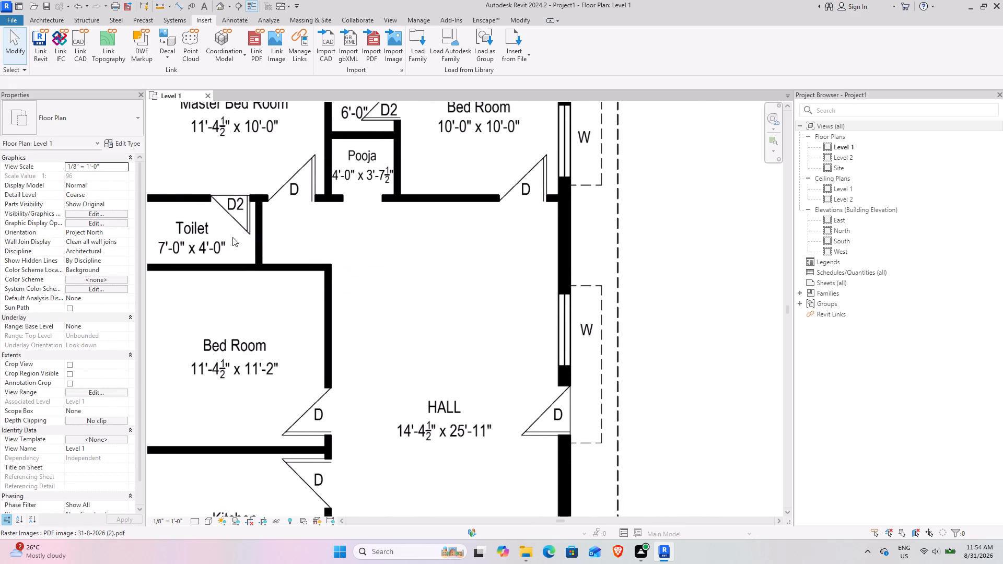
left_click(161, 9)
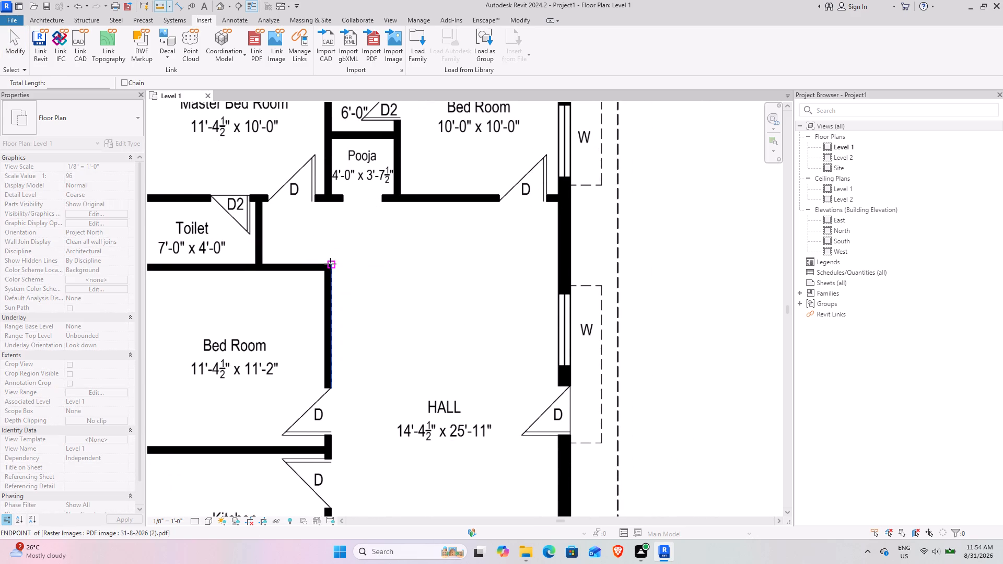
left_click(330, 264)
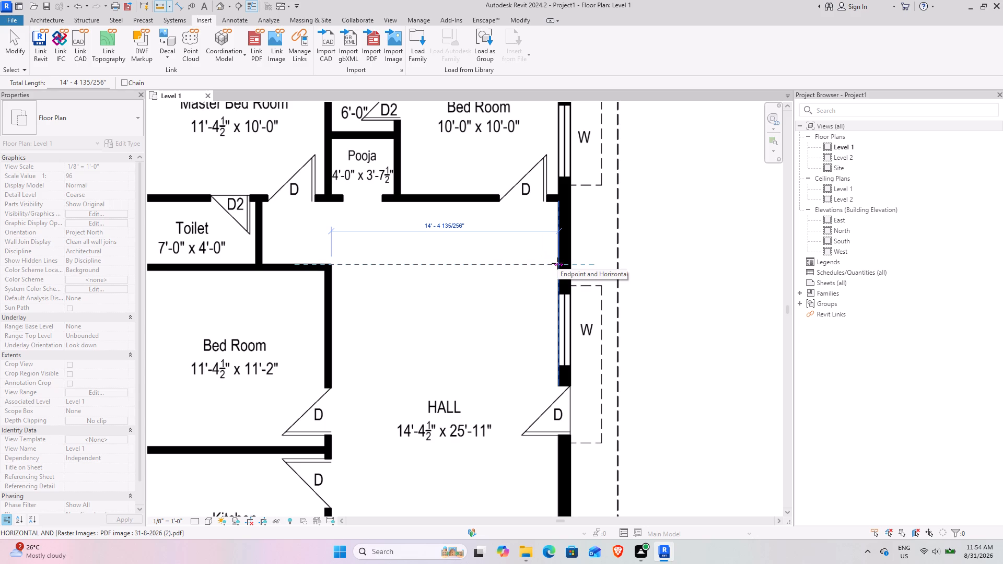
key("Escape")
Pin the 31-8-2026 (2).pdf plan image in place.
scroll(435, 214, "down", 4)
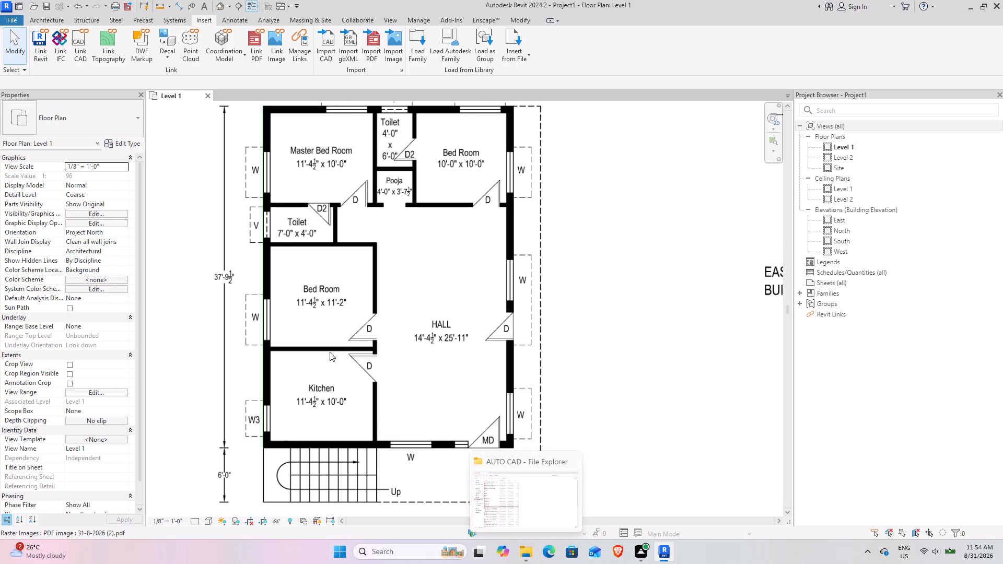
scroll(373, 228, "down", 4)
middle_click_drag(429, 298, 428, 327)
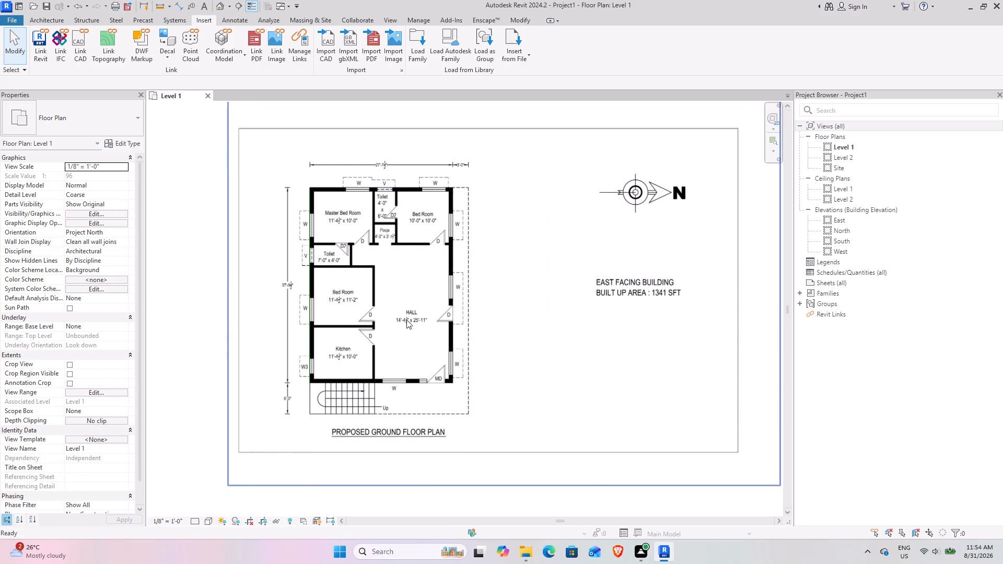
left_click(526, 160)
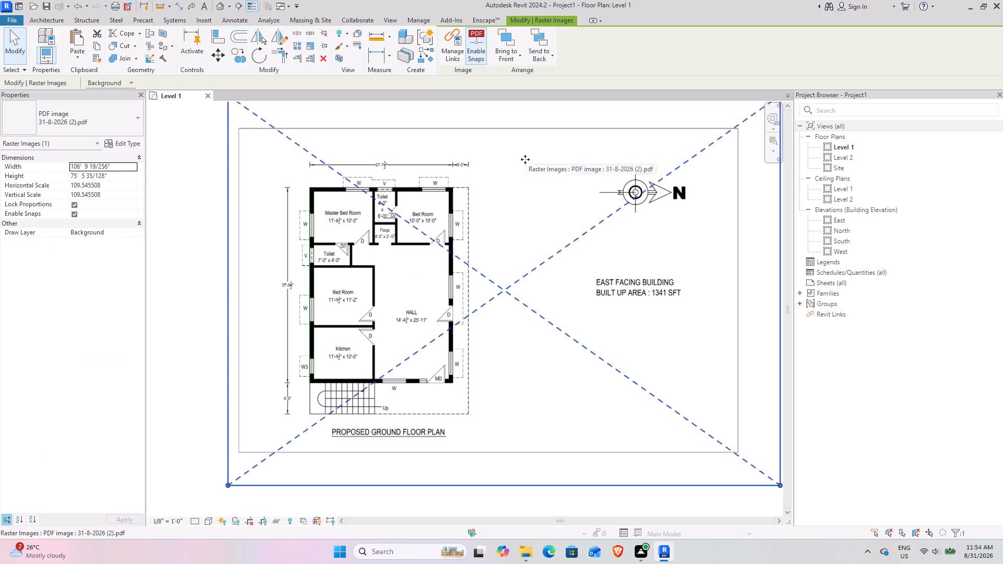
left_click(326, 46)
Measure the west wall's thickness beside the Master Bed Room, just below the northwest corner.
scroll(310, 280, "up", 6)
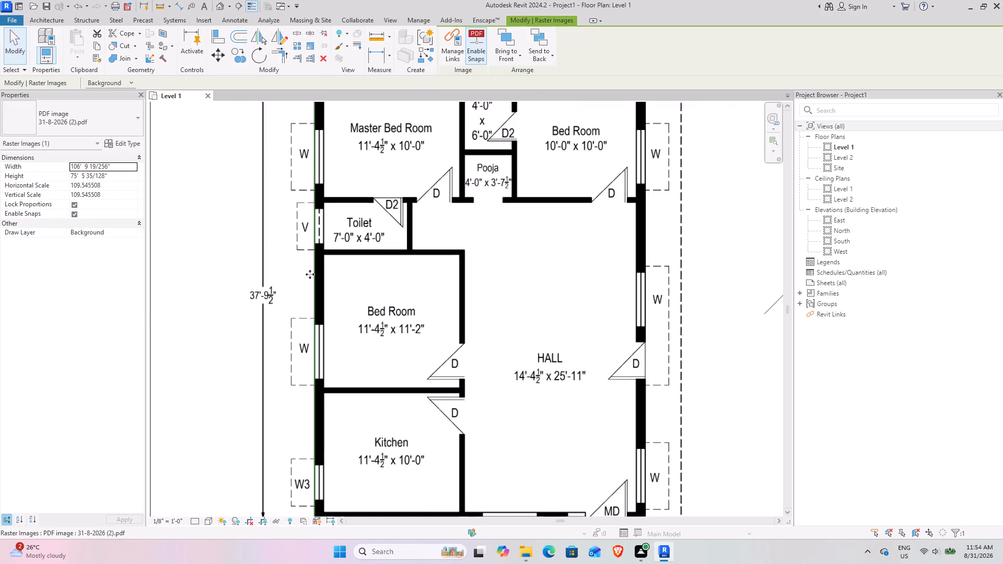
middle_click_drag(321, 266, 360, 377)
scroll(368, 205, "up", 9)
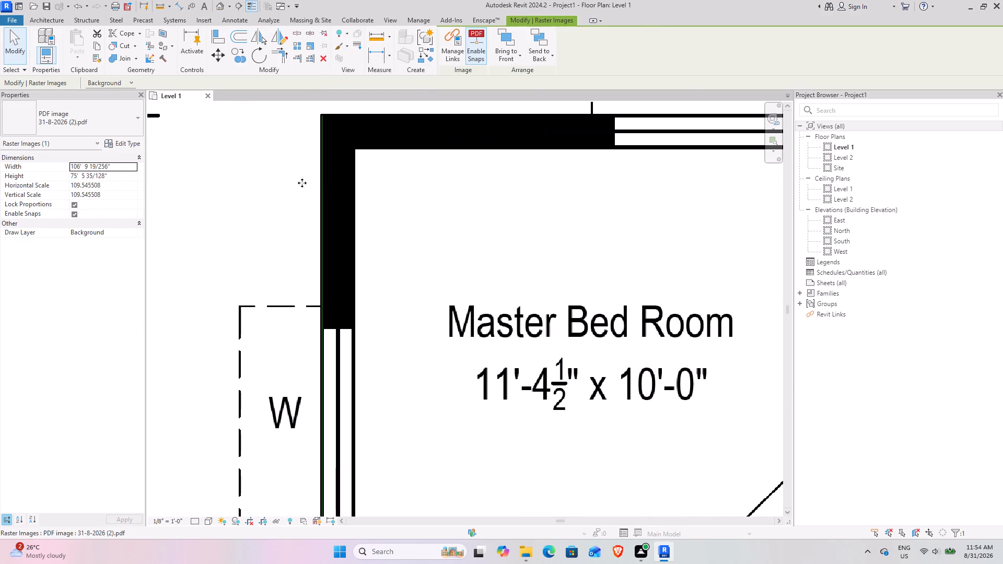
left_click(169, 6)
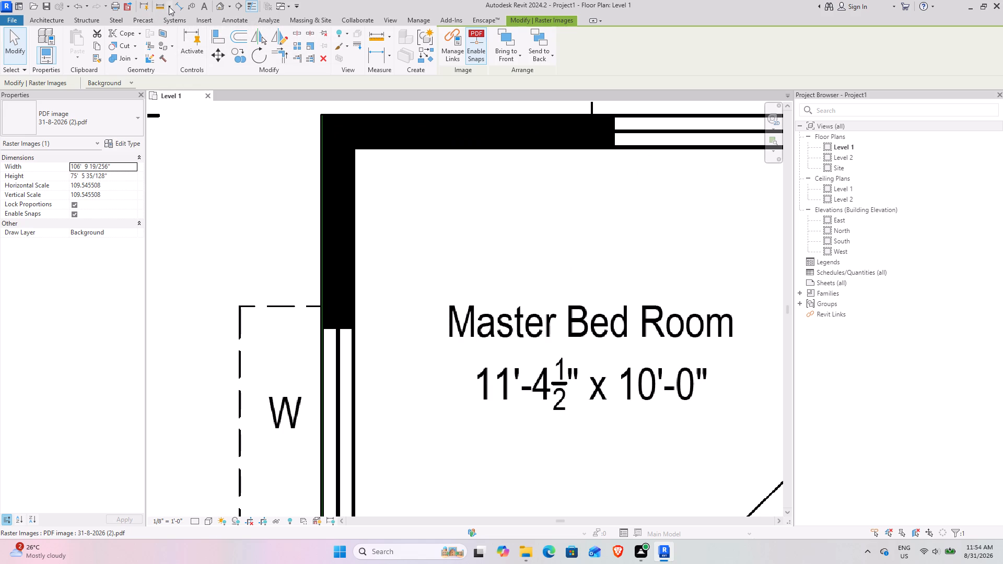
left_click(158, 6)
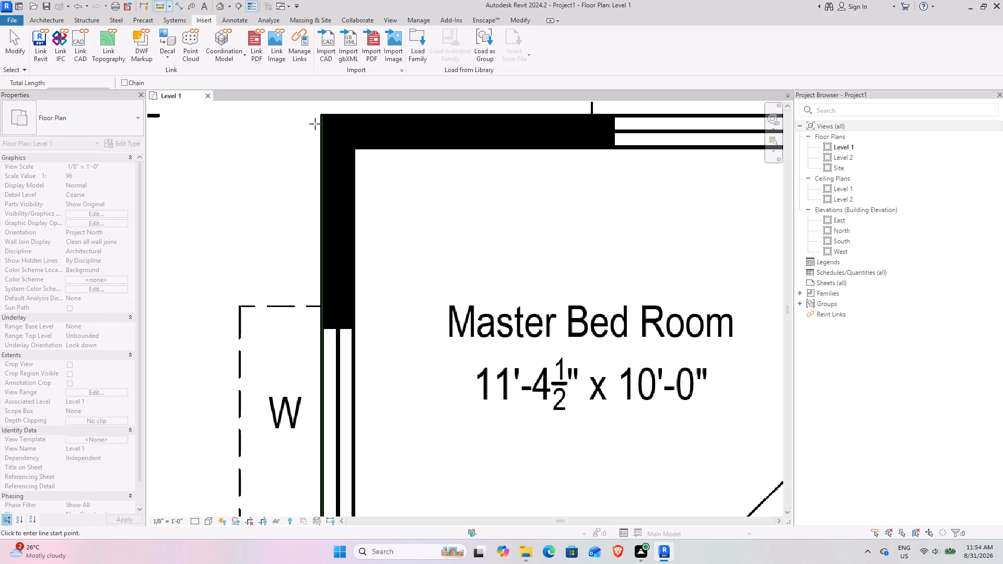
left_click(323, 159)
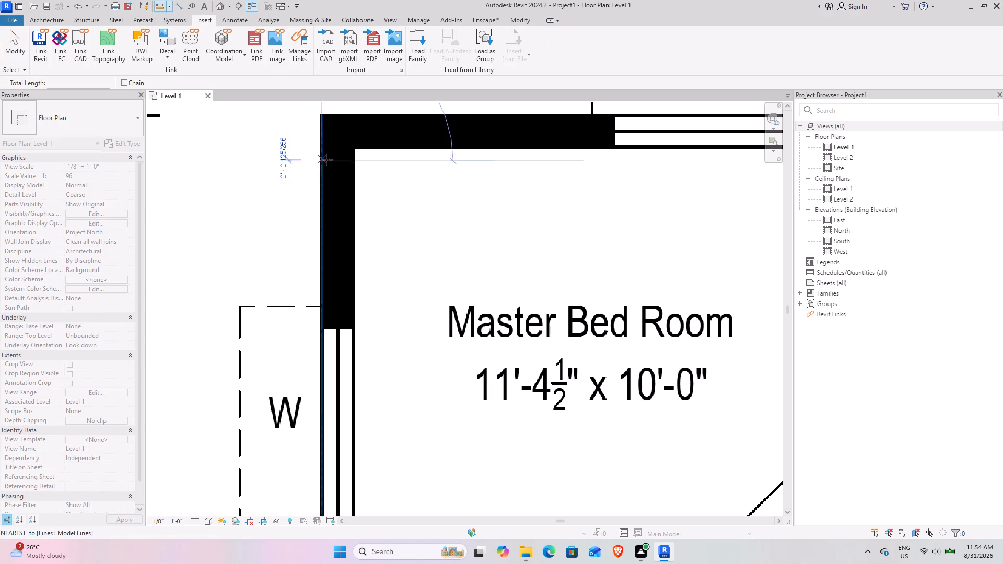
scroll(353, 164, "up", 2)
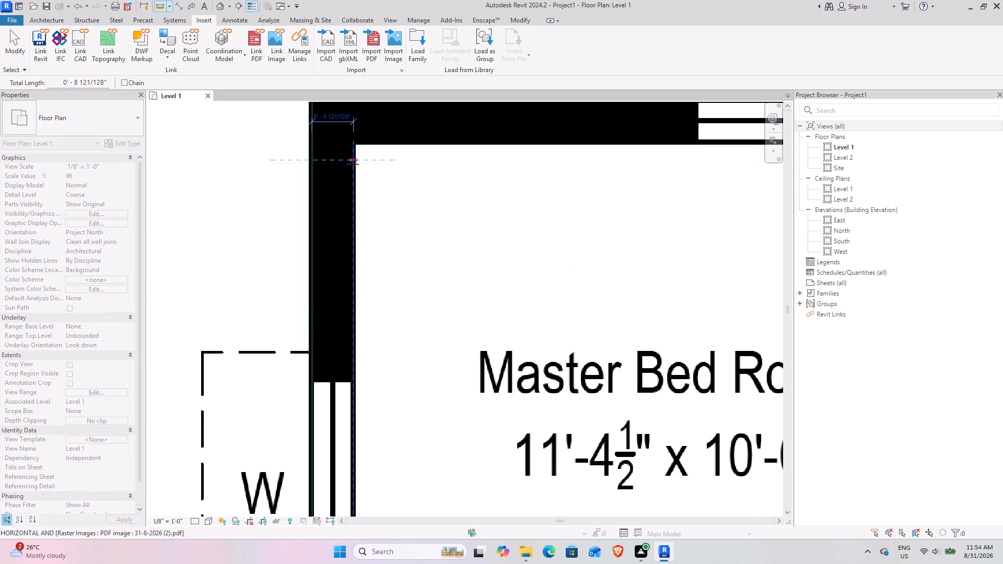
middle_click_drag(353, 164, 352, 172)
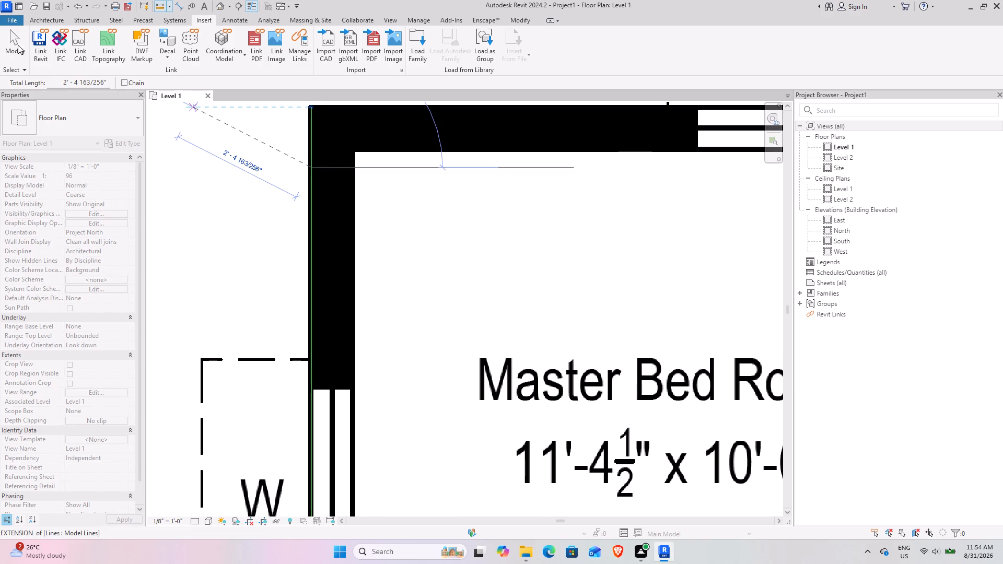
Start a new wall and duplicate the Generic - 8" Basic Wall type under the name 9".
left_click(0, 41)
left_click(17, 44)
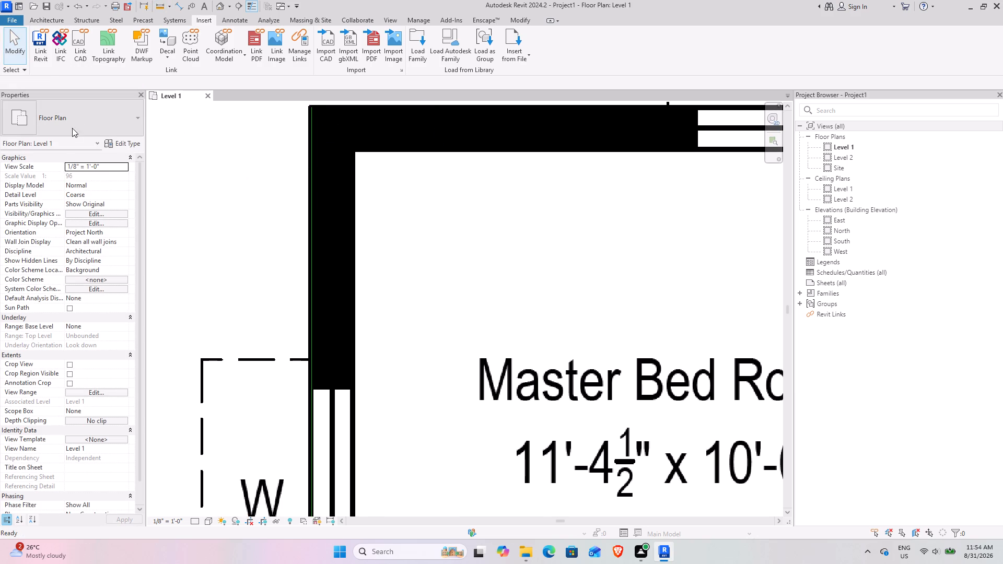
left_click(36, 23)
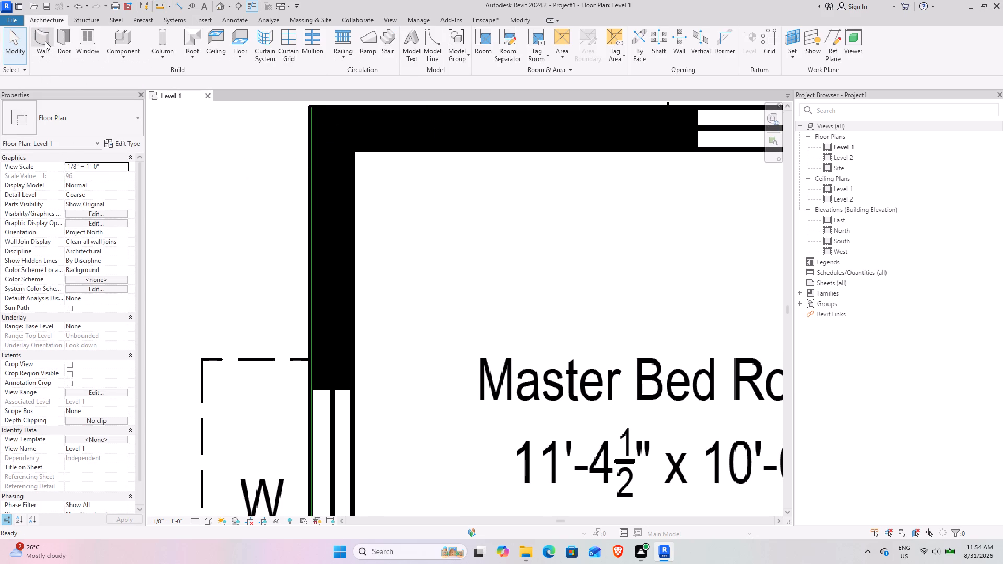
left_click(45, 41)
left_click(118, 146)
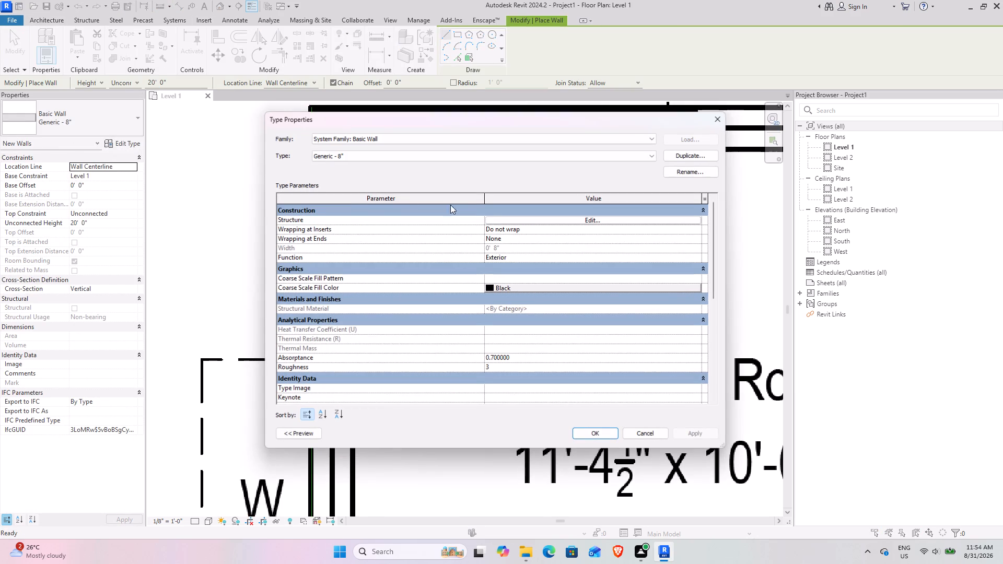
left_click(683, 158)
type("9\"")
key("Return")
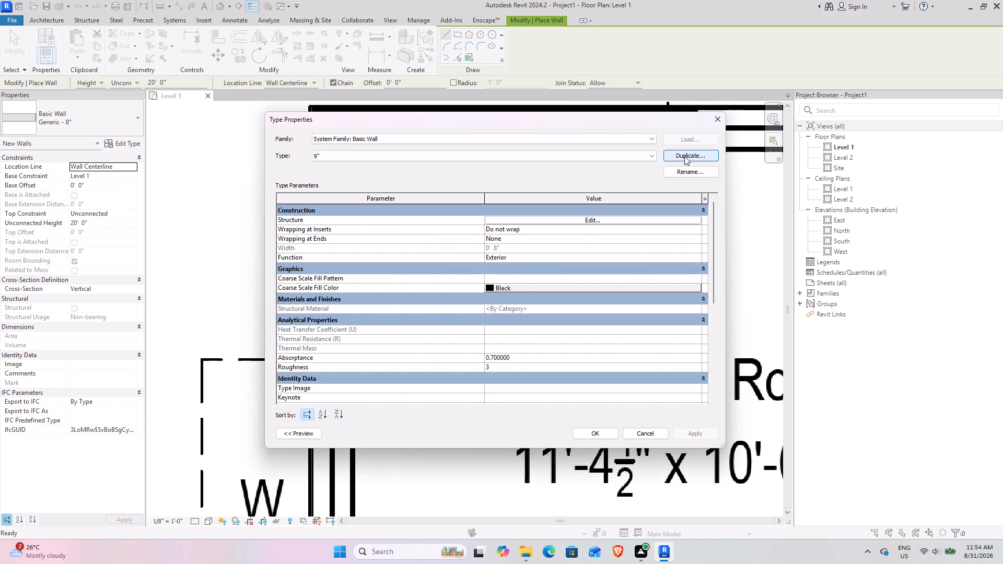
Set the 9" wall type's structure layer thickness to 9" and accept the type properties.
left_click(670, 221)
left_click(503, 224)
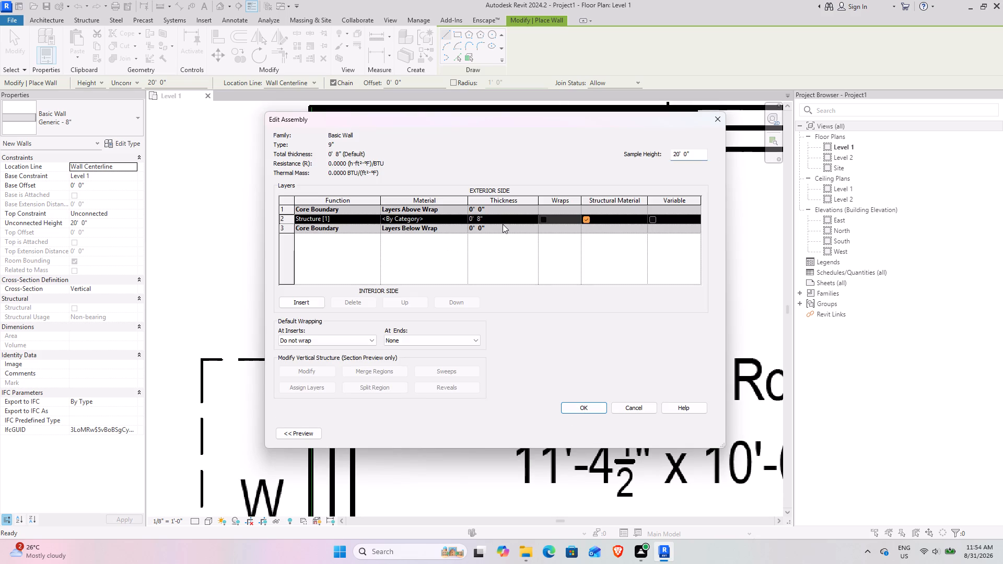
left_click(503, 222)
type("9\"")
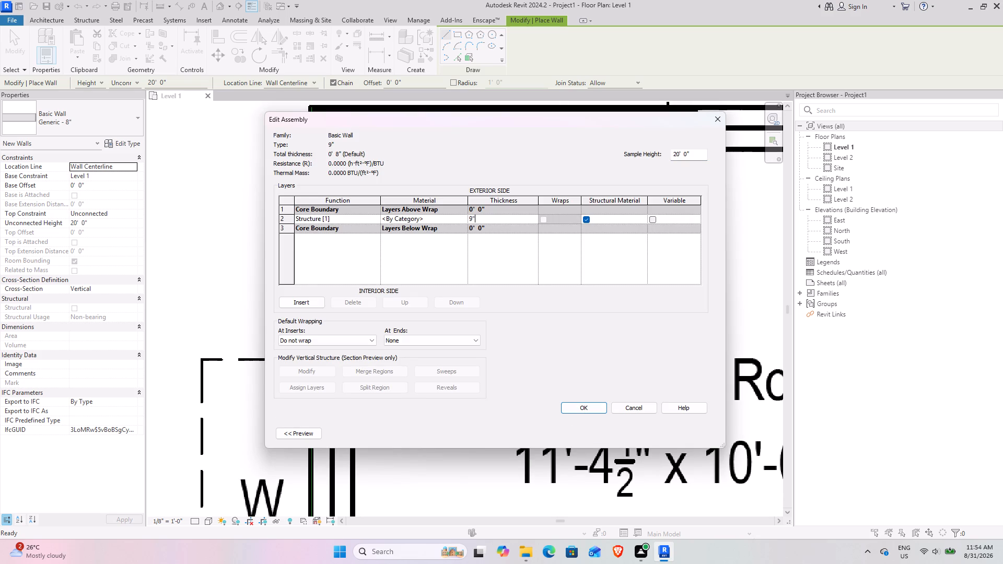
key("Return")
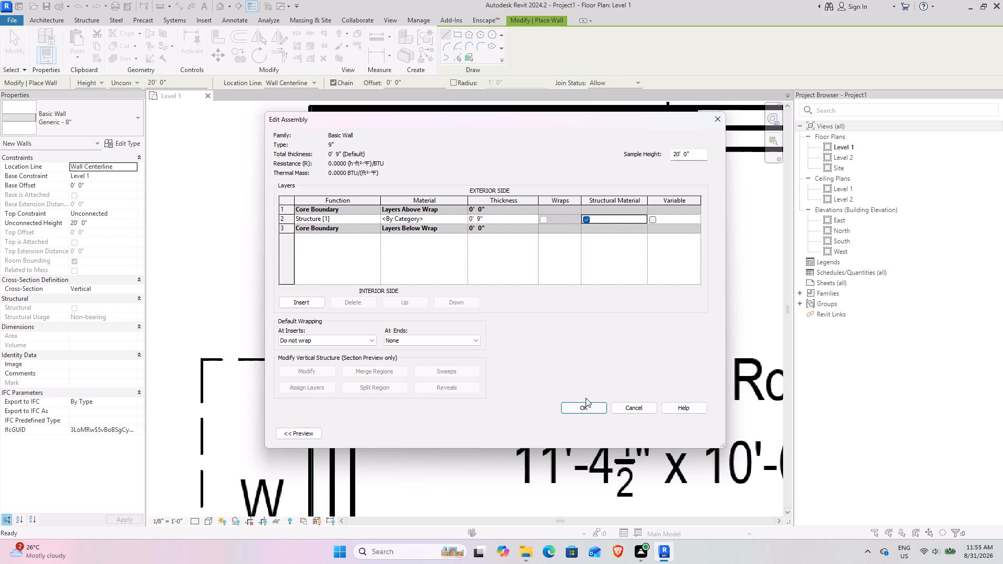
left_click(589, 408)
left_click(701, 436)
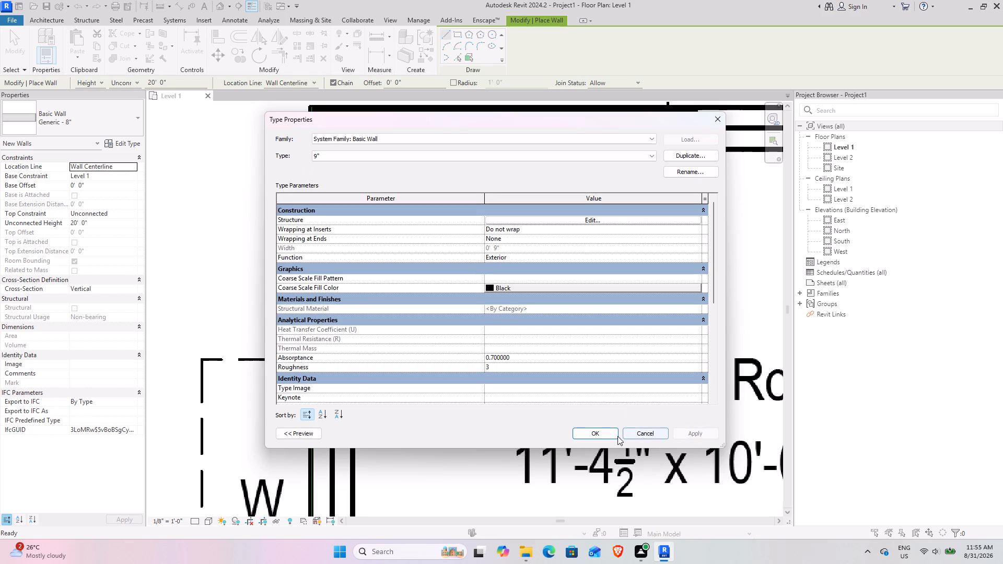
left_click(584, 435)
Place a 9" wall from the Master Bed Room's west inner face line, with the location line at Finish Face: Exterior.
scroll(361, 315, "down", 2)
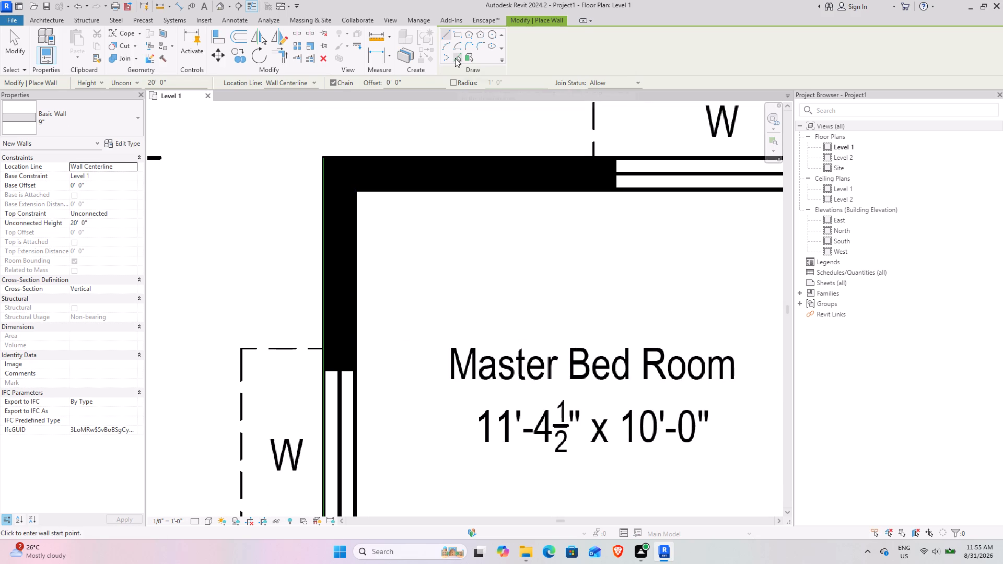
left_click(455, 58)
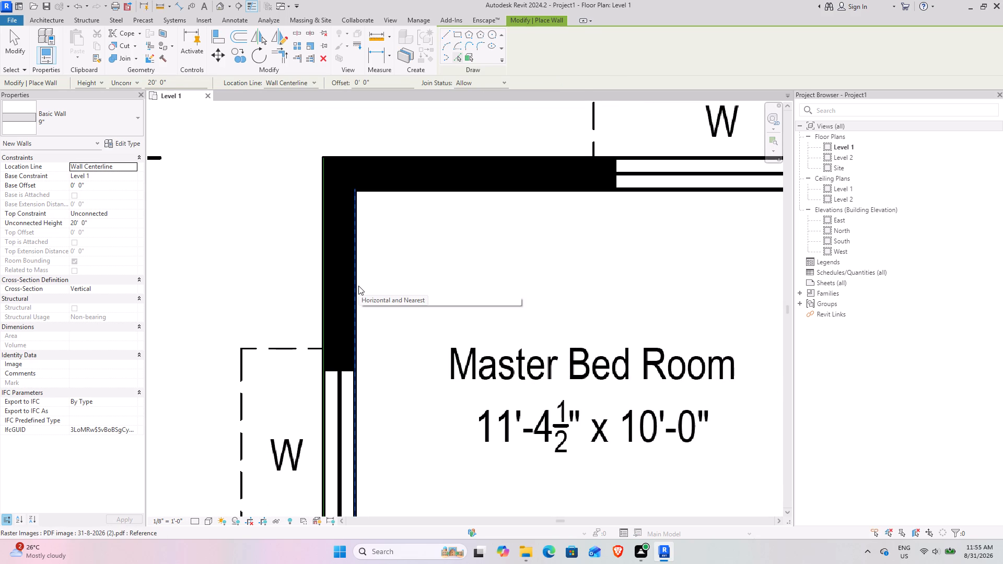
left_click(317, 81)
left_click(284, 110)
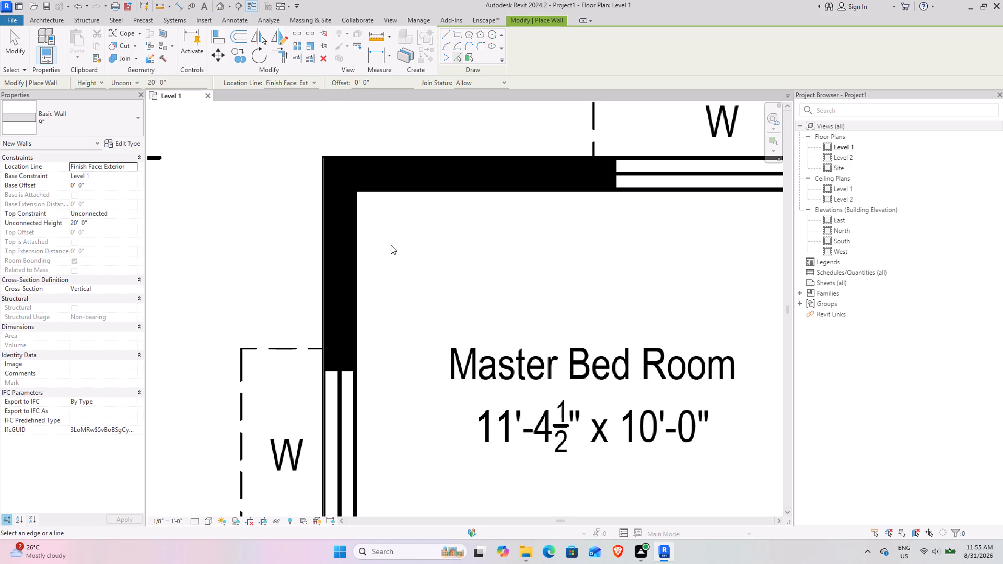
left_click(355, 281)
Place 9" walls from the Master Bed Room's north inner face line and the building's east and south outer face lines.
scroll(425, 339, "down", 4)
middle_click_drag(441, 384, 399, 334)
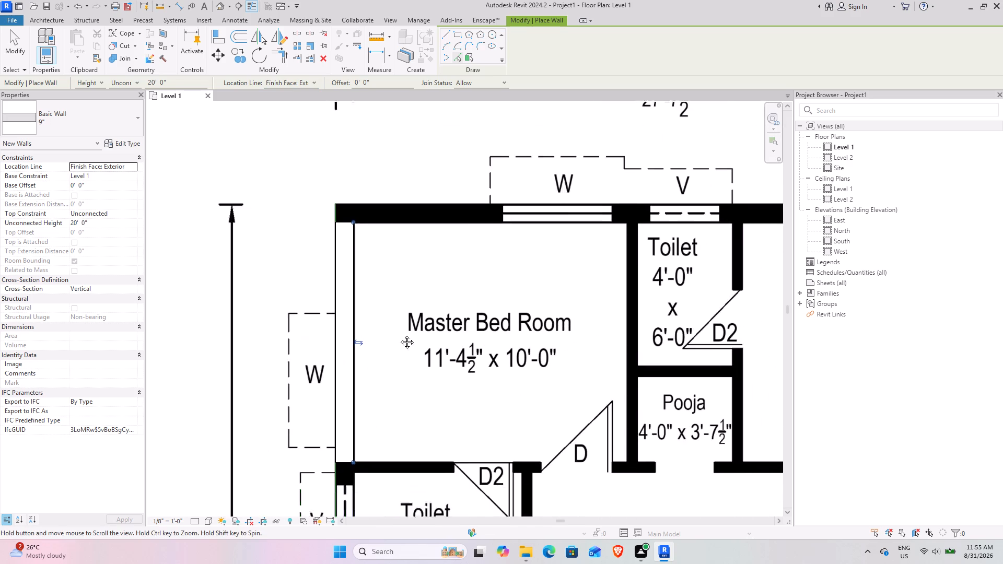
middle_click_drag(399, 334, 327, 252)
scroll(327, 252, "down", 4)
middle_click_drag(354, 315, 296, 123)
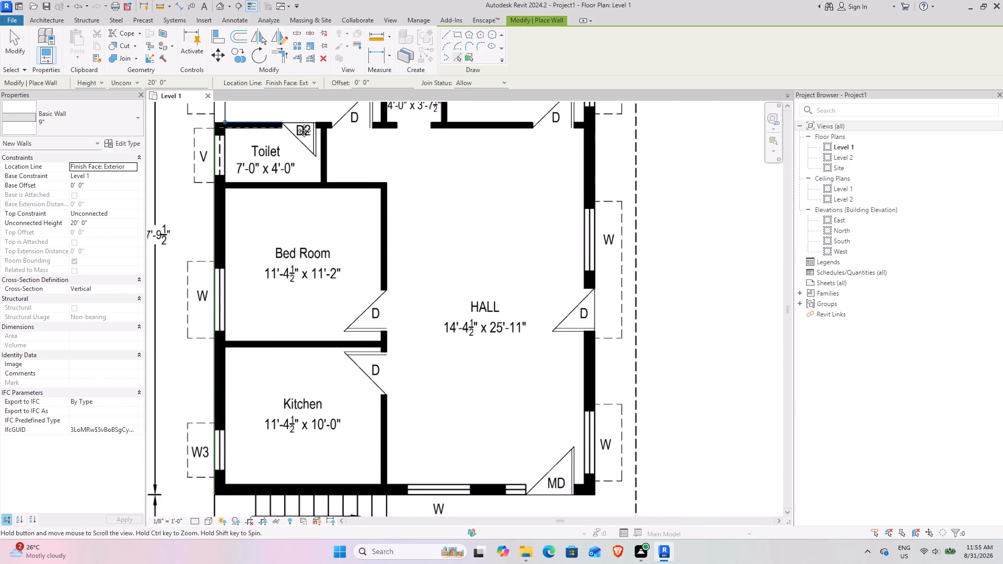
middle_click_drag(296, 123, 305, 285)
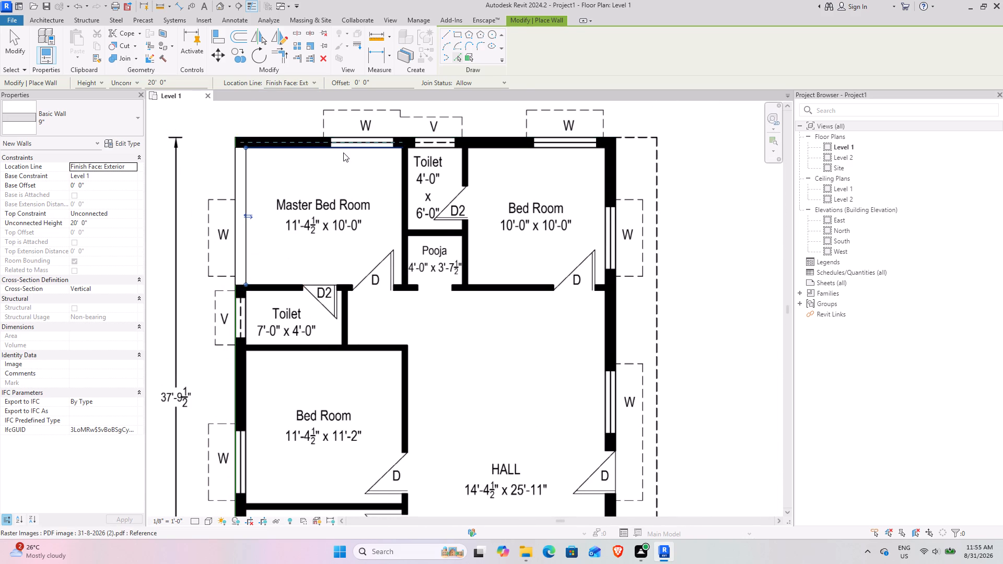
left_click(343, 152)
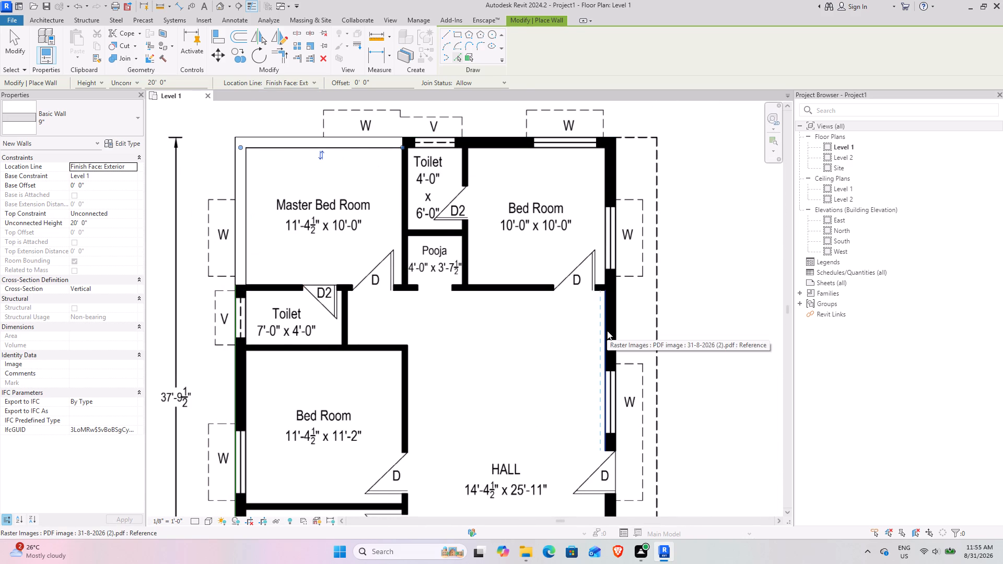
left_click(617, 333)
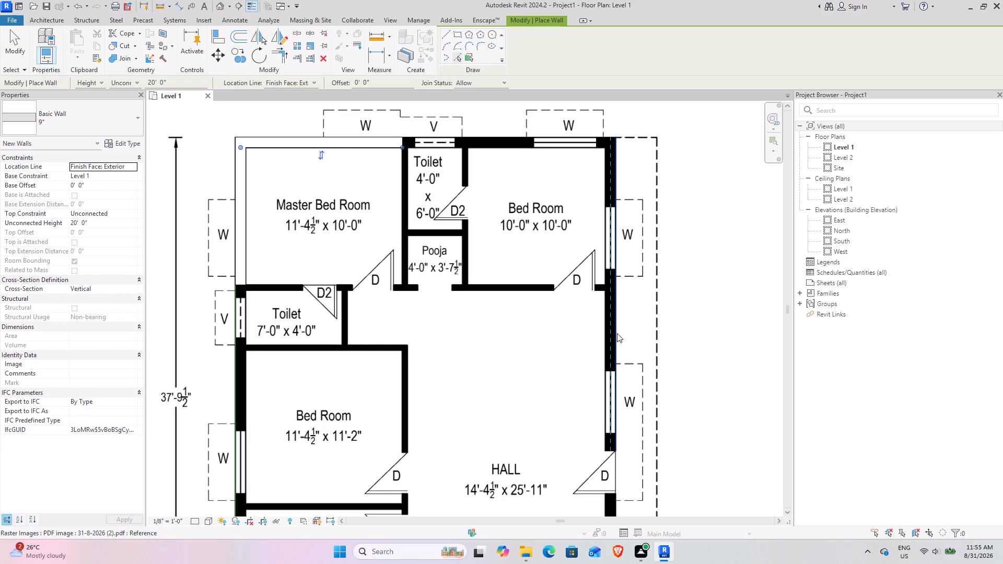
scroll(574, 333, "down", 4)
middle_click_drag(511, 339, 462, 250)
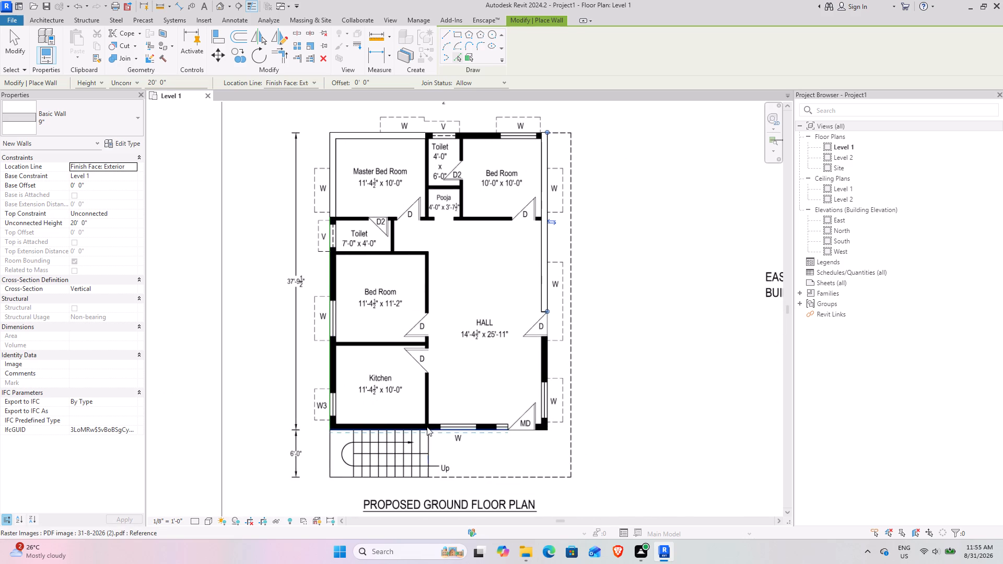
scroll(427, 426, "up", 8)
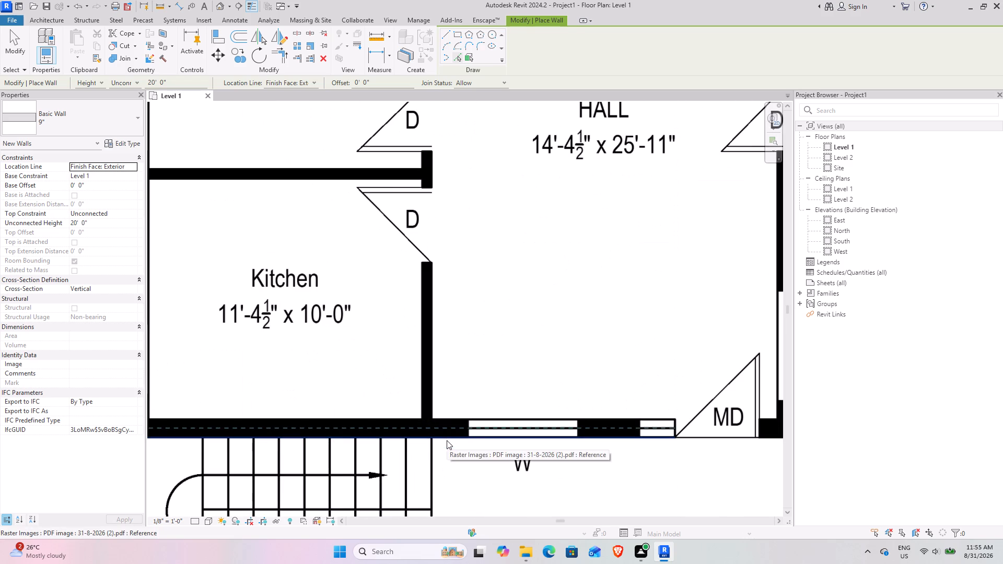
left_click(447, 440)
Trim/extend the south, east, north and west 9" walls to corners to close the building's outer perimeter.
left_click(270, 57)
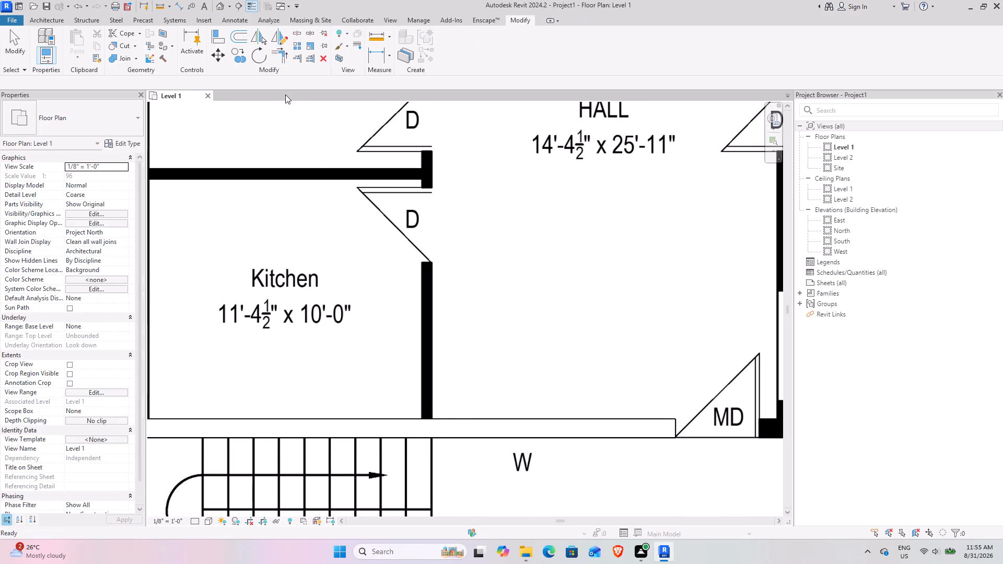
left_click(466, 428)
scroll(461, 312, "down", 6)
middle_click_drag(538, 273, 516, 389)
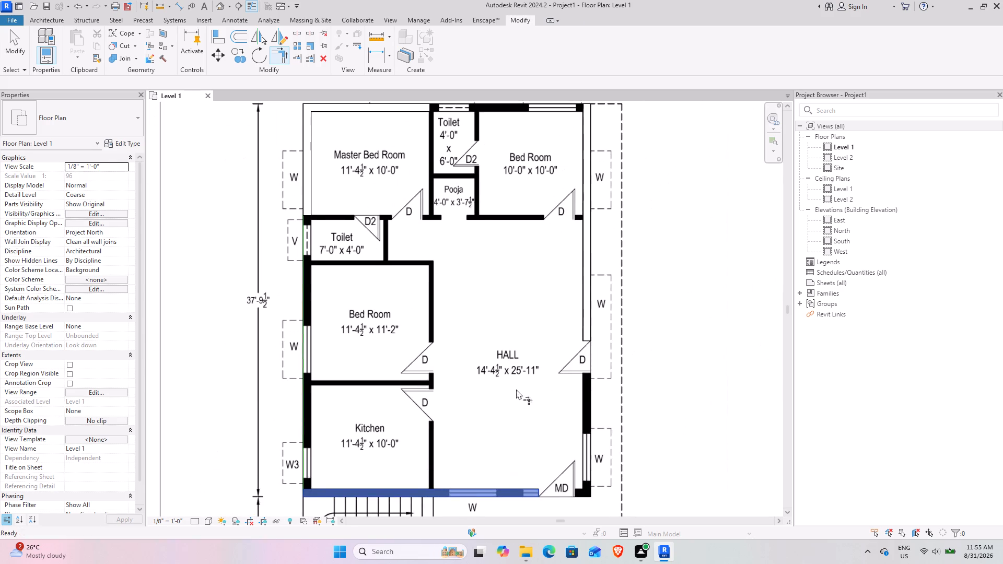
middle_click_drag(516, 389, 521, 404)
left_click(585, 253)
left_click(581, 152)
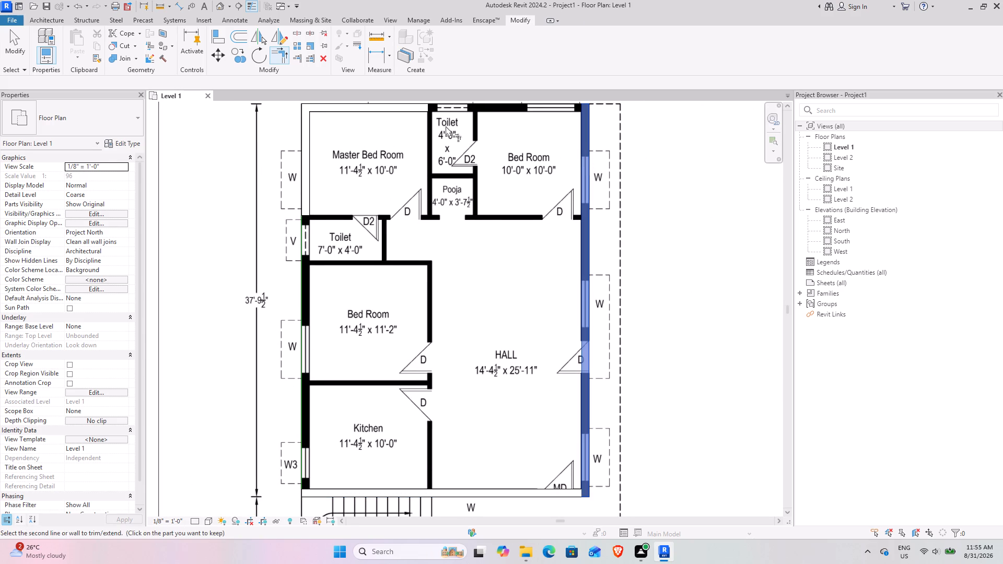
left_click(411, 115)
left_click(307, 199)
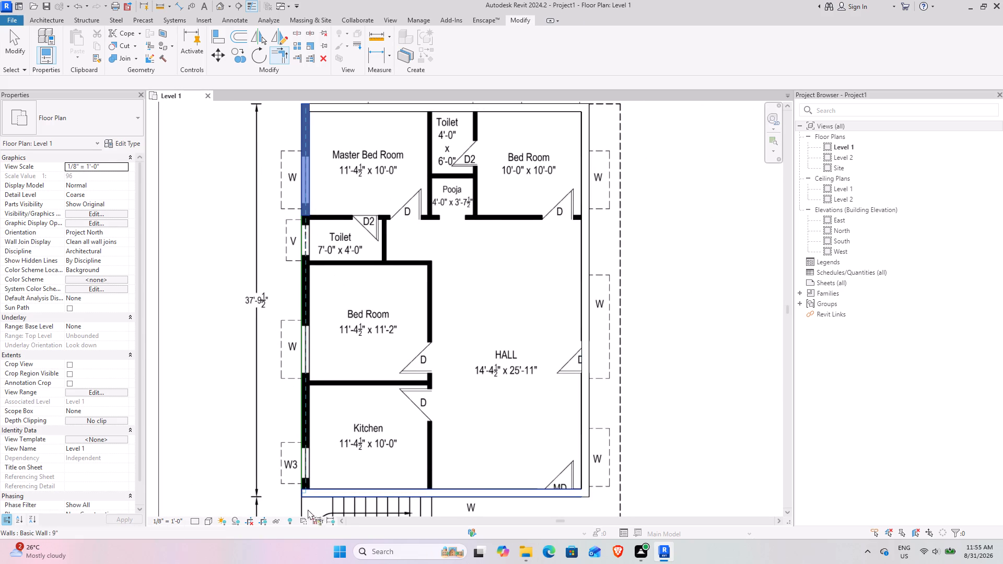
left_click(316, 497)
scroll(383, 360, "down", 3)
middle_click_drag(357, 341, 301, 308)
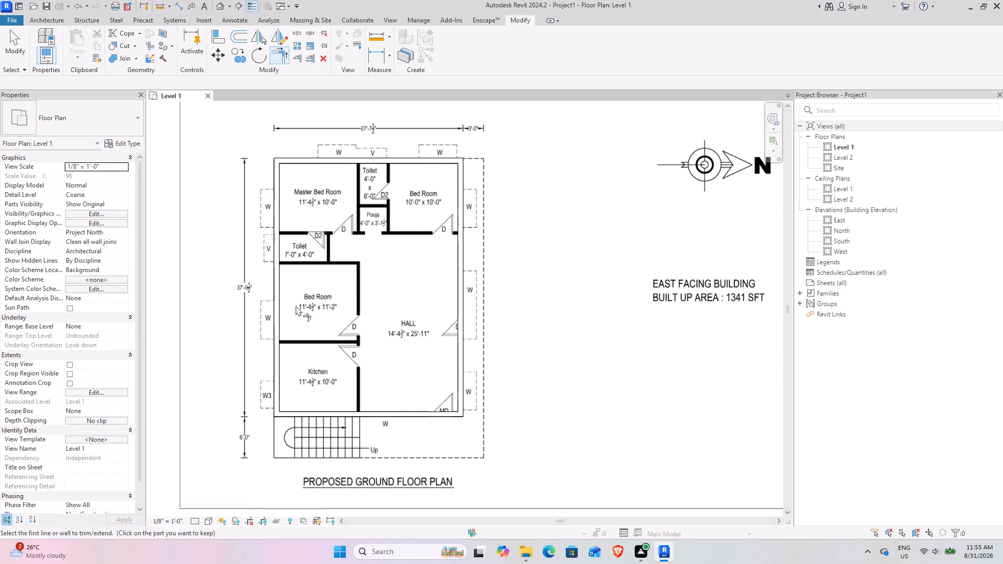
scroll(283, 300, "up", 6)
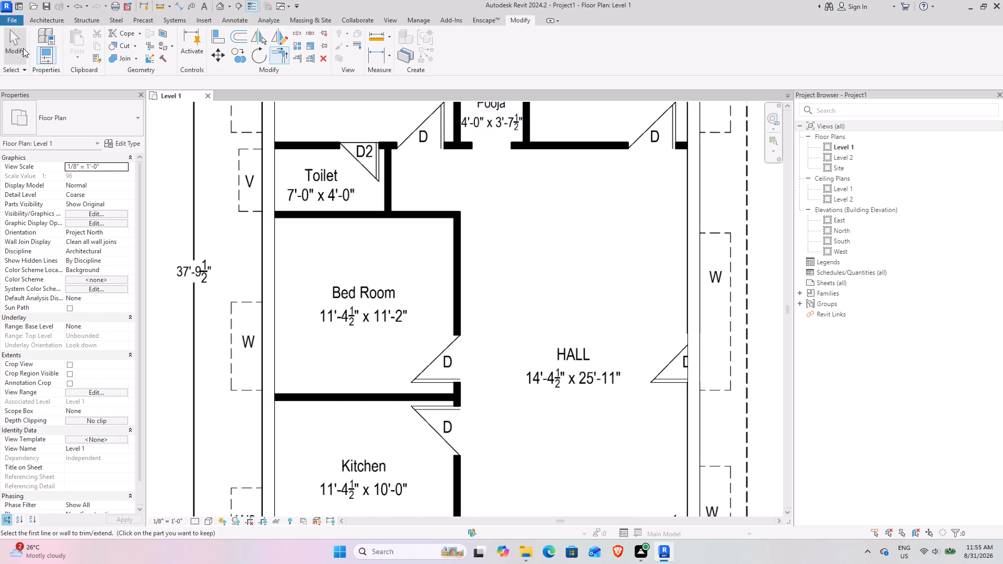
left_click(21, 47)
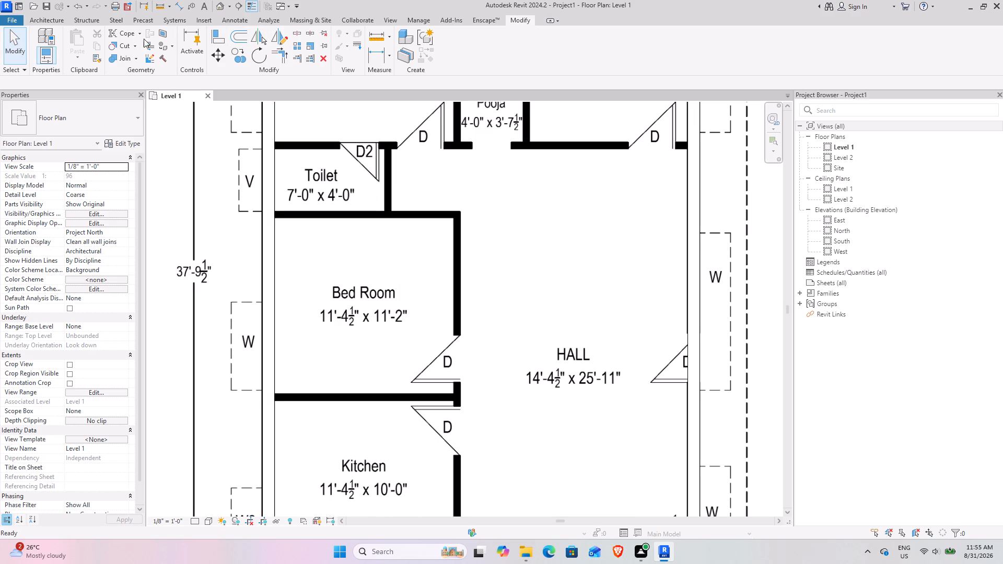
Measure the thickness of the partition on the east side of the 7'-0" x 4'-0" Toilet, just below its north wall.
left_click(166, 5)
scroll(372, 138, "up", 5)
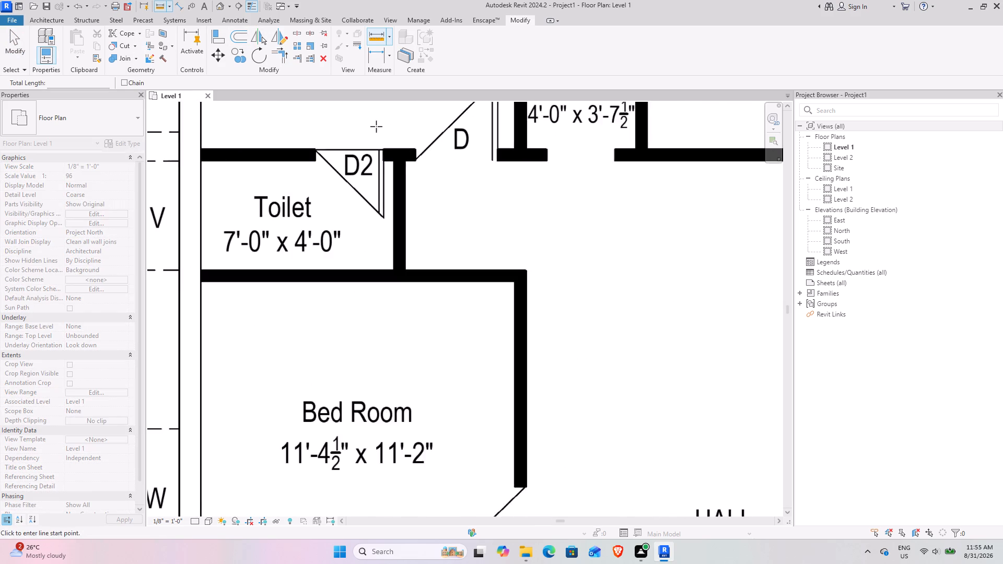
scroll(376, 126, "up", 9)
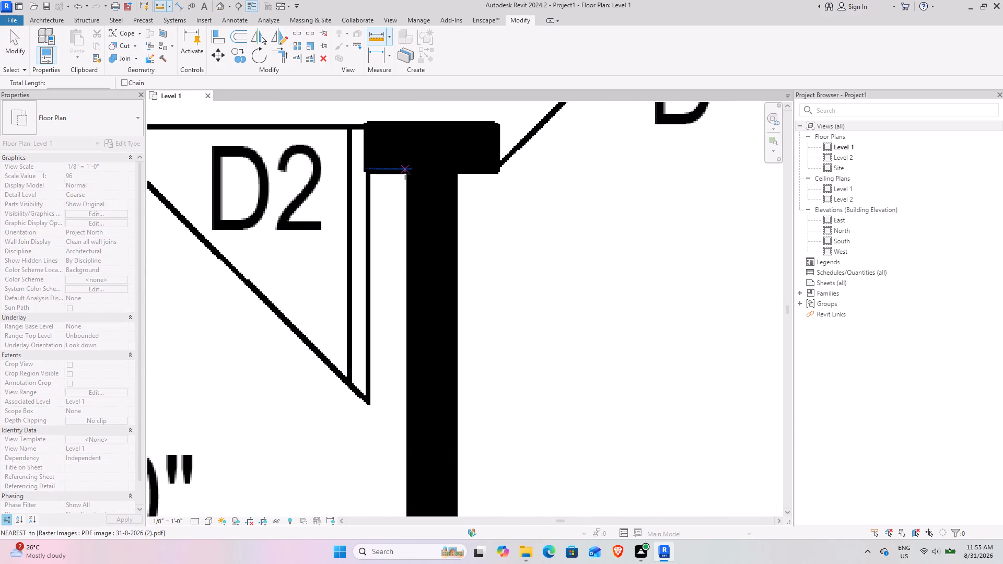
scroll(405, 173, "up", 7)
left_click(409, 173)
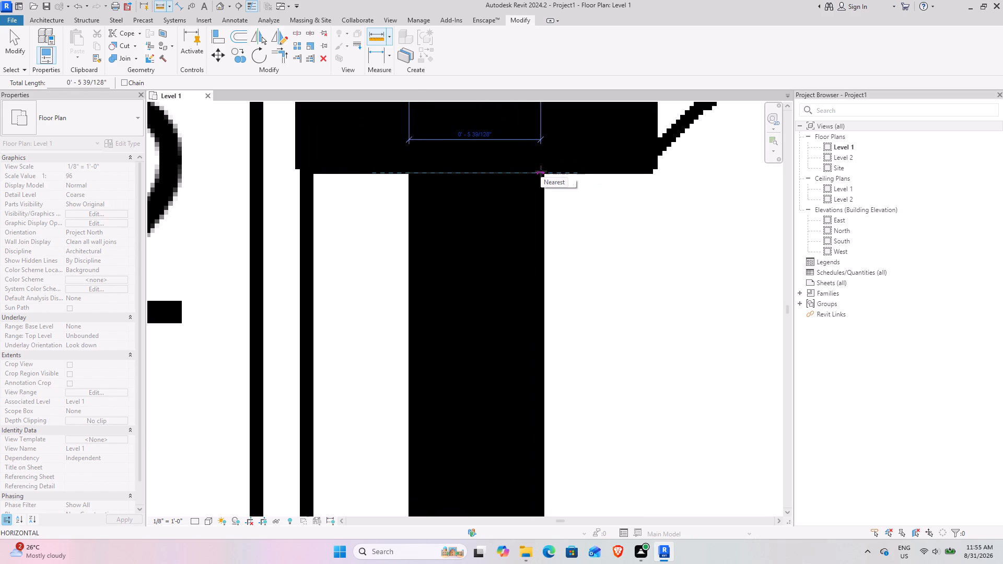
scroll(541, 171, "up", 1)
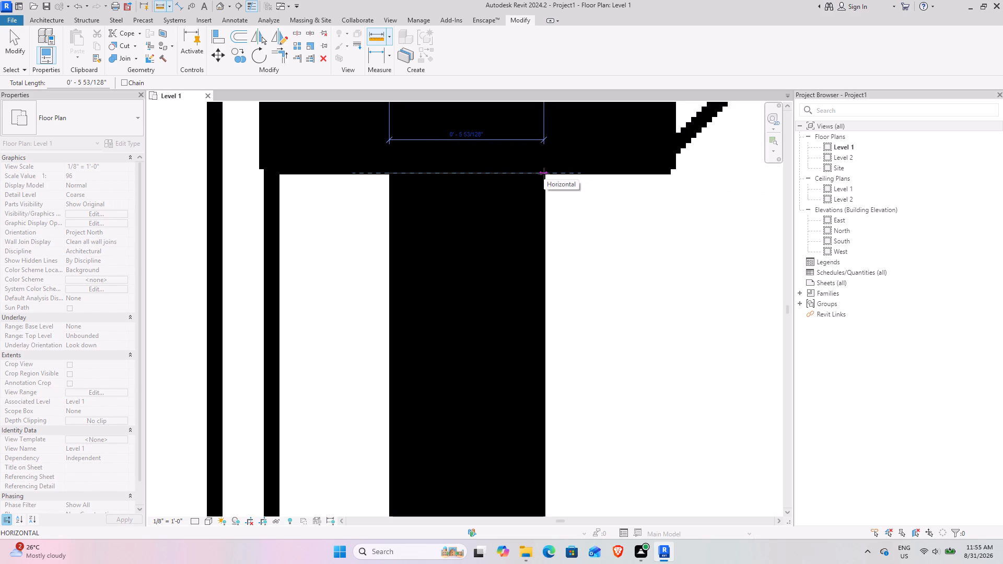
scroll(542, 183, "down", 8)
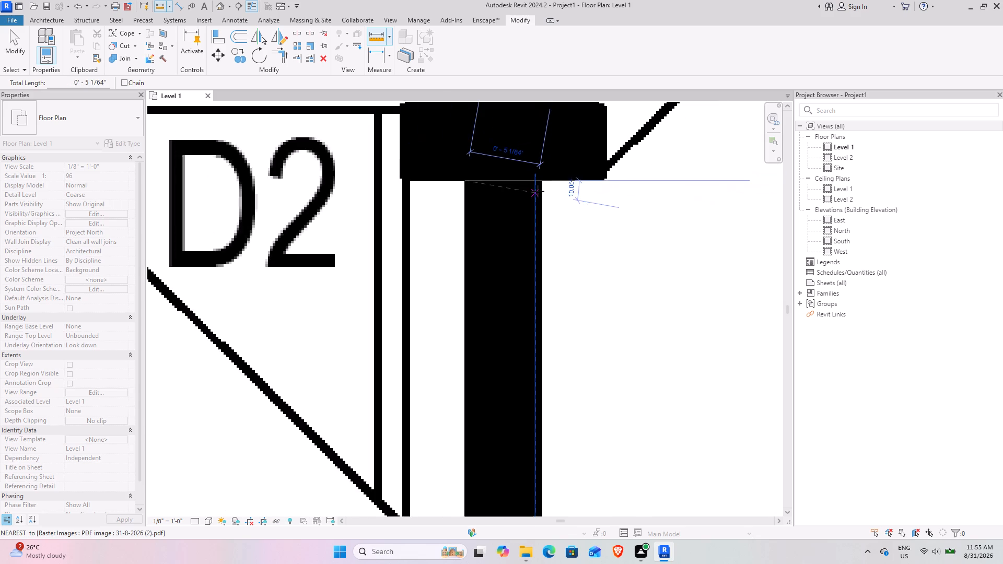
scroll(538, 191, "down", 13)
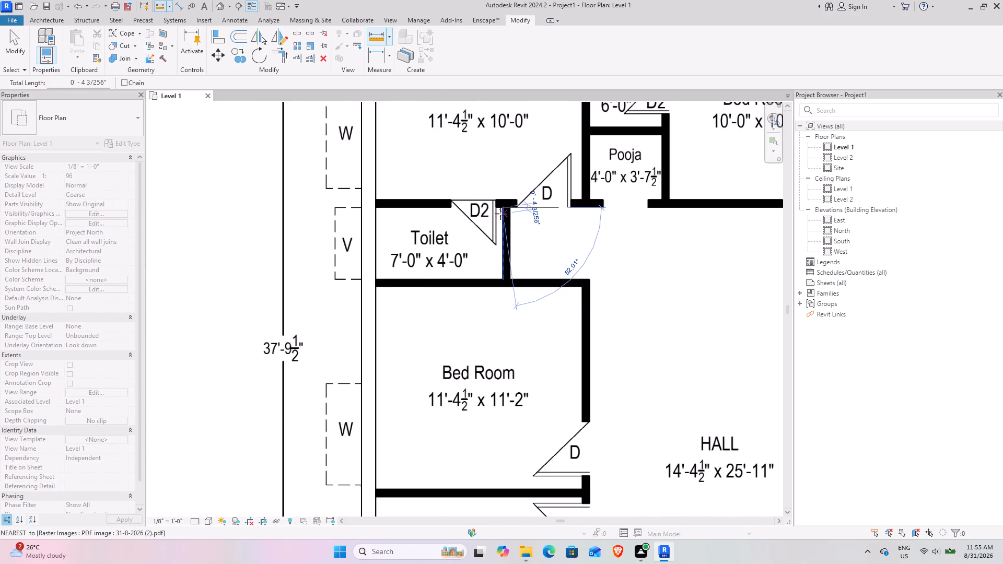
middle_click_drag(498, 214, 438, 268)
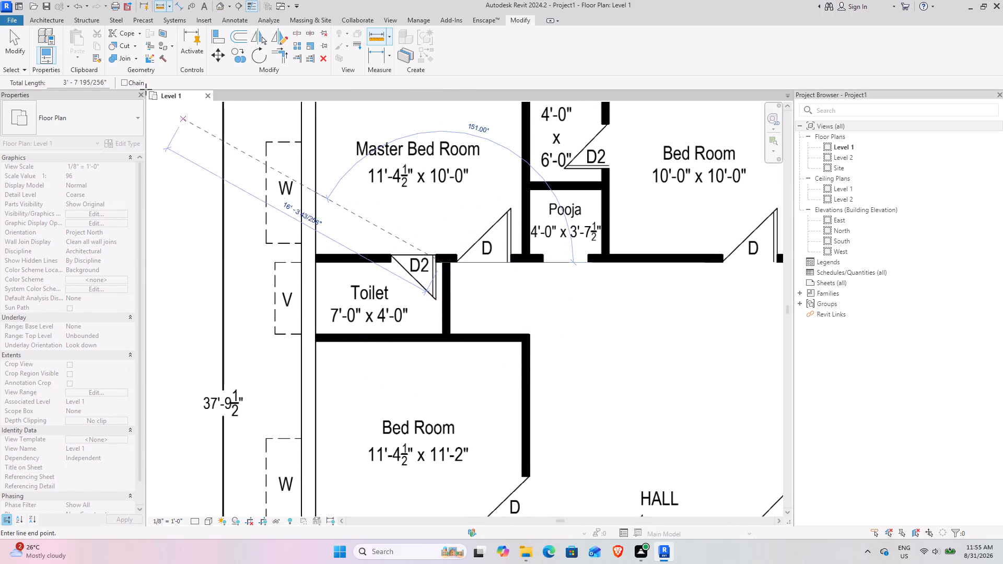
left_click(16, 45)
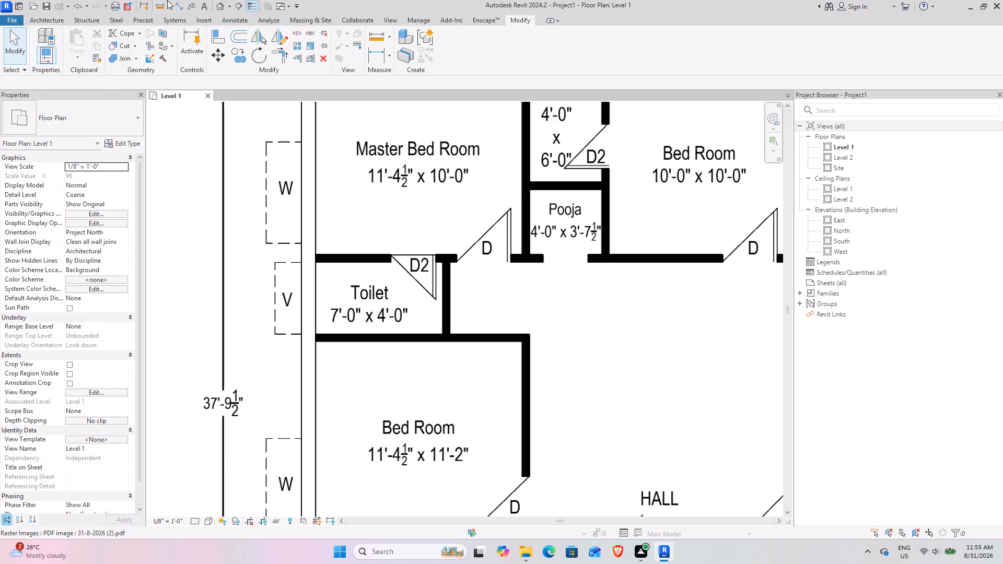
Measure the thickness of the short wall stub on the west side of the Pooja opening.
left_click(162, 2)
scroll(565, 259, "up", 9)
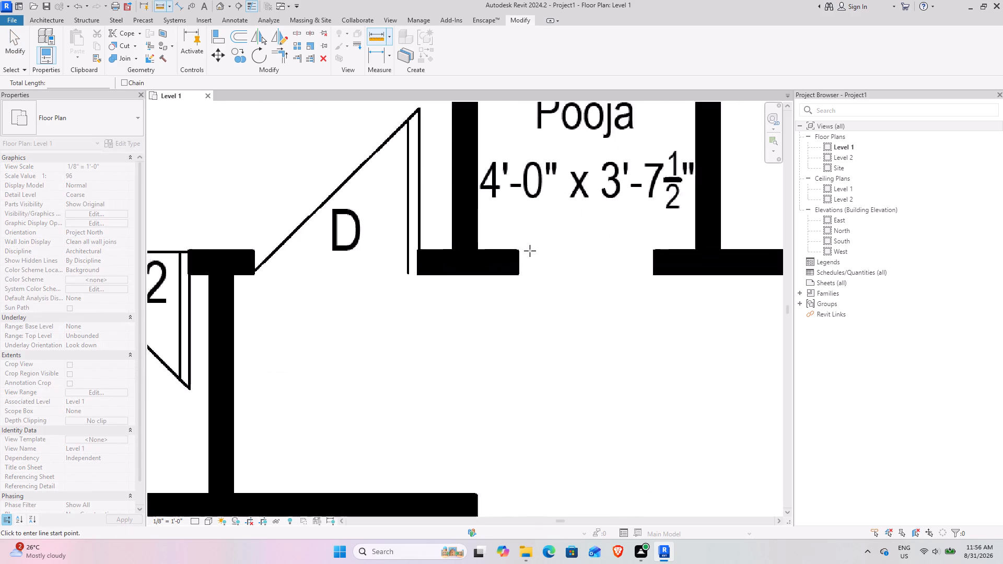
scroll(530, 251, "up", 5)
left_click(506, 302)
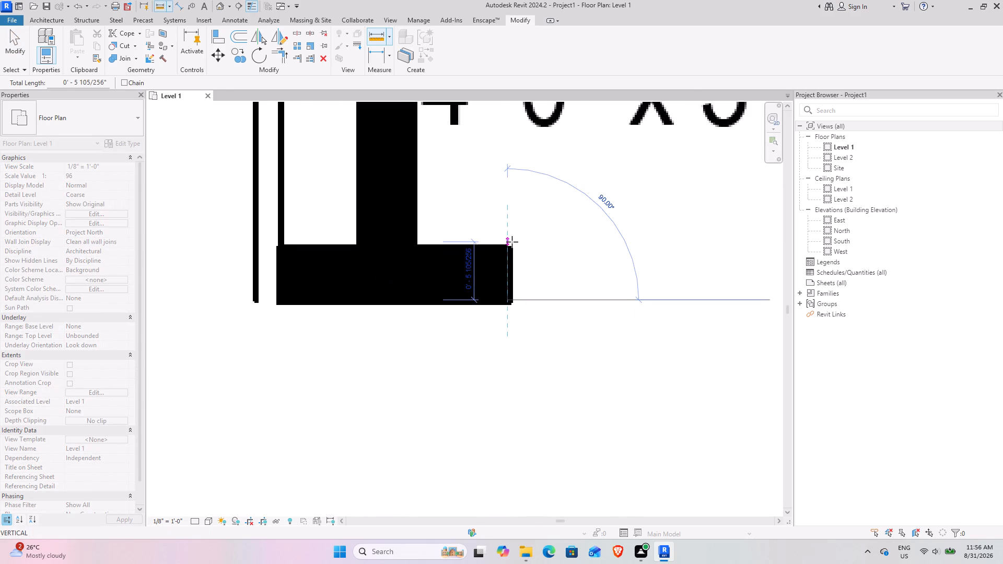
scroll(508, 248, "up", 4)
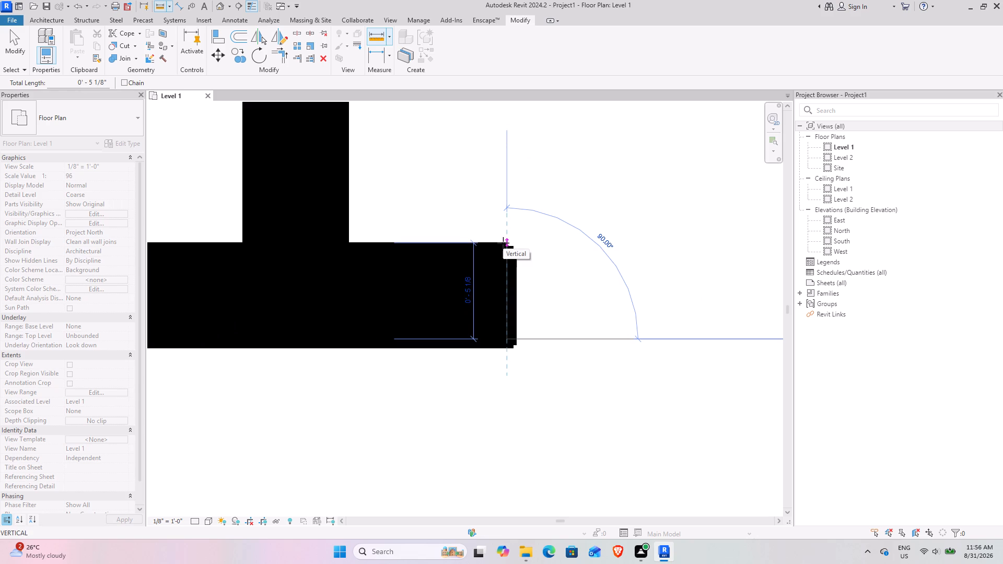
scroll(503, 243, "down", 12)
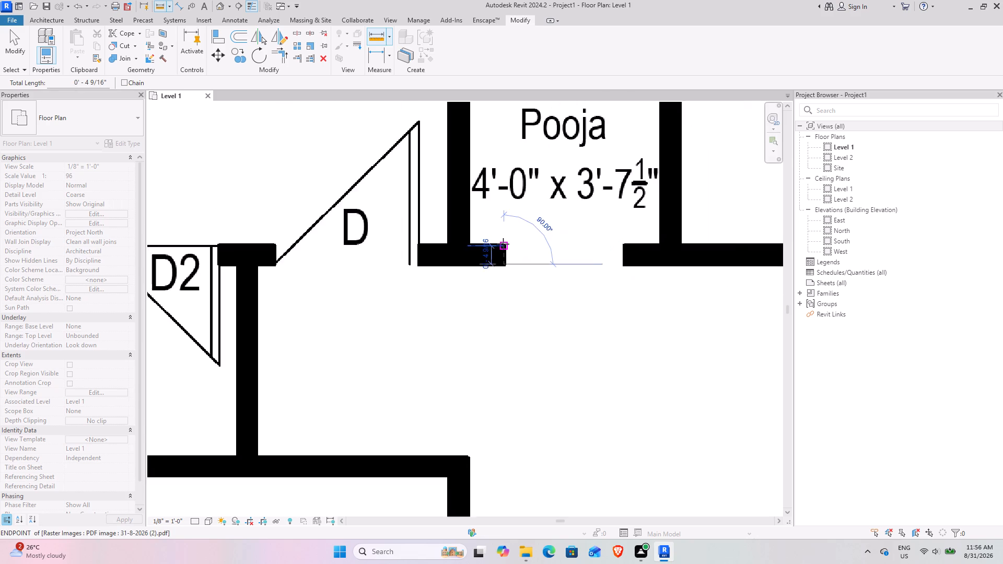
scroll(503, 244, "down", 3)
middle_click_drag(496, 250, 631, 250)
scroll(248, 308, "up", 7)
scroll(353, 289, "up", 6)
scroll(440, 287, "down", 14)
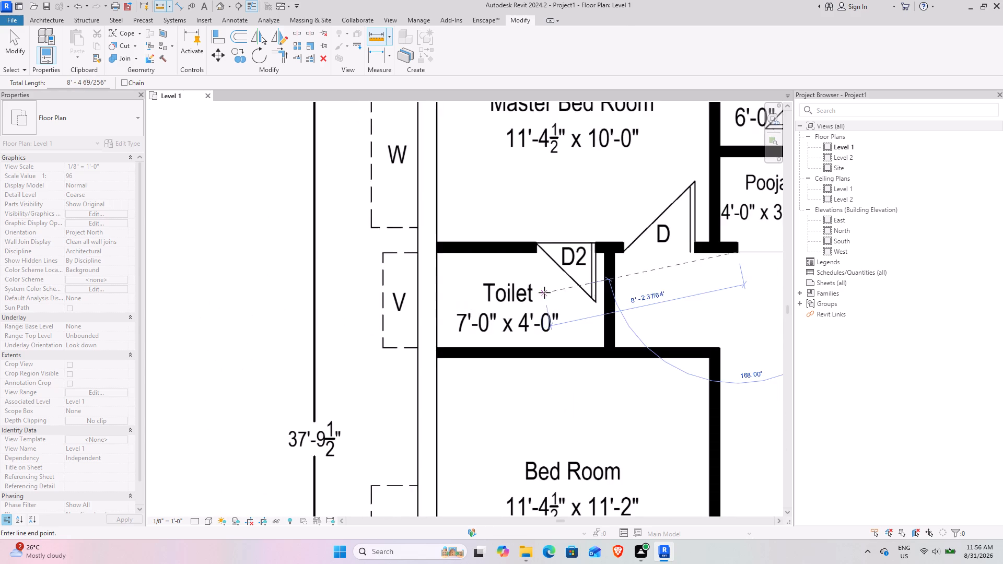
middle_click_drag(544, 292, 213, 309)
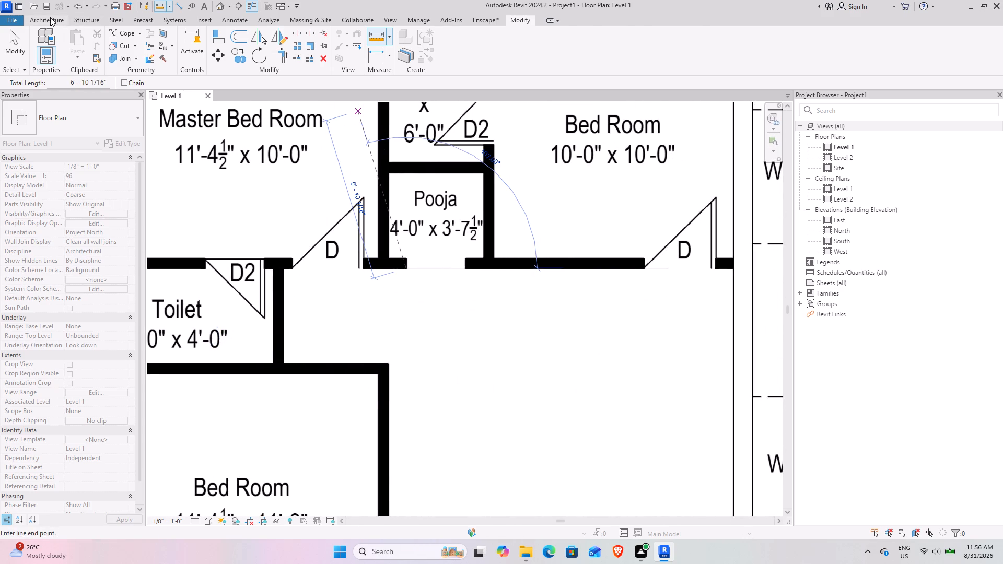
Start a new wall and duplicate the 9" Basic Wall type under the name 4.5".
left_click(50, 17)
left_click(51, 42)
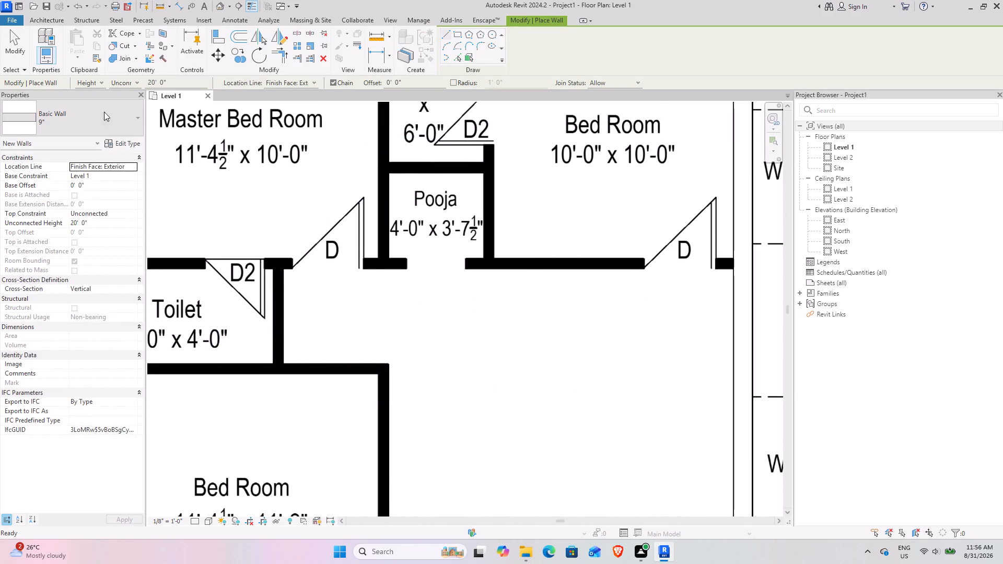
left_click(124, 140)
left_click(679, 154)
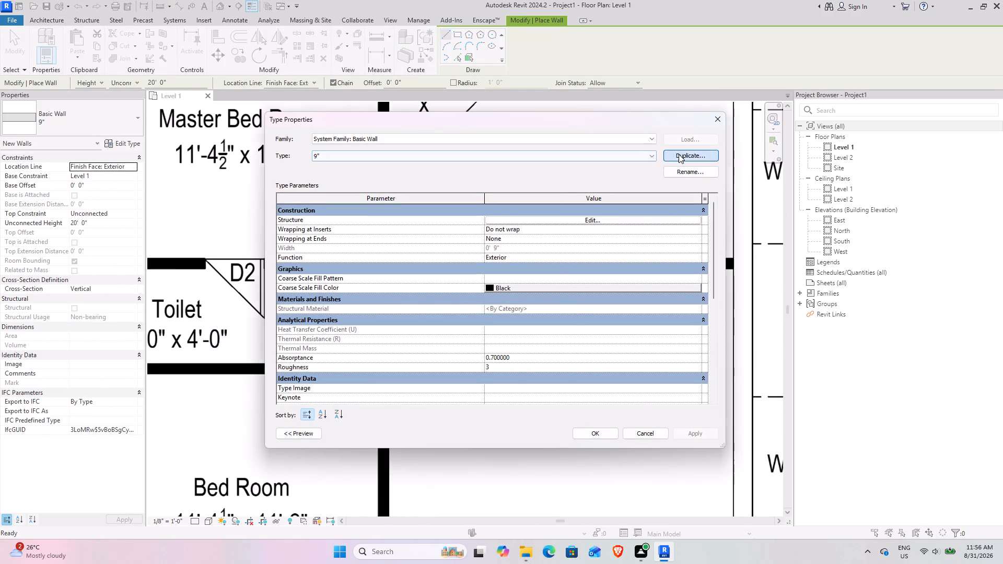
type("4\"")
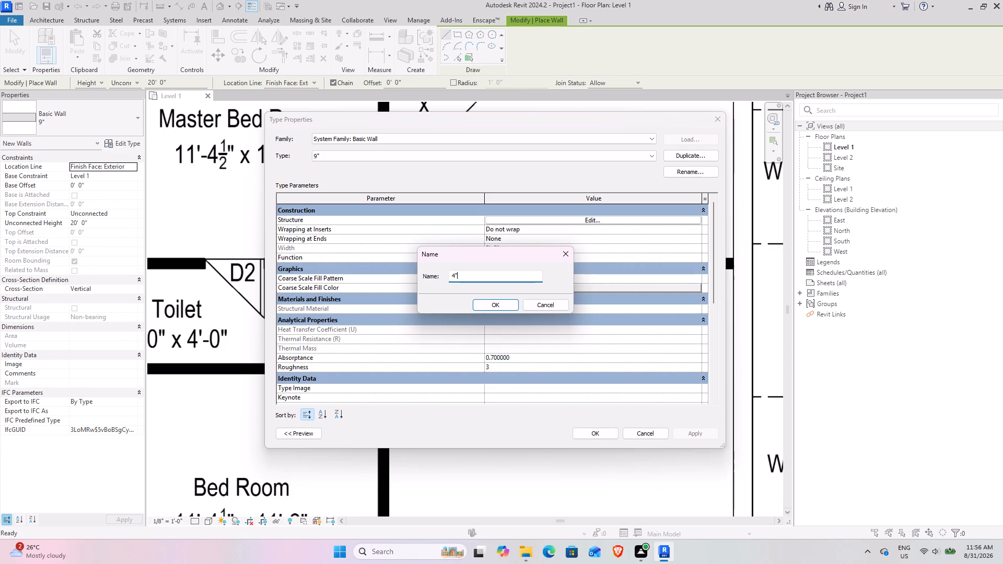
key("BackSpace")
type(".5\"")
key("Return")
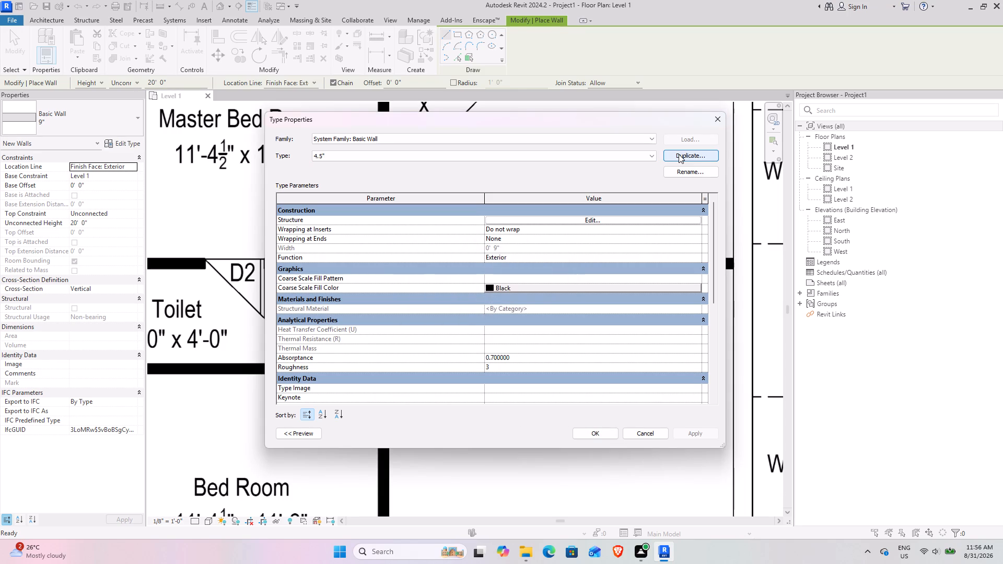
Set the 4.5" wall type's Structure [1] layer thickness to 4.5" and apply the type.
left_click(604, 219)
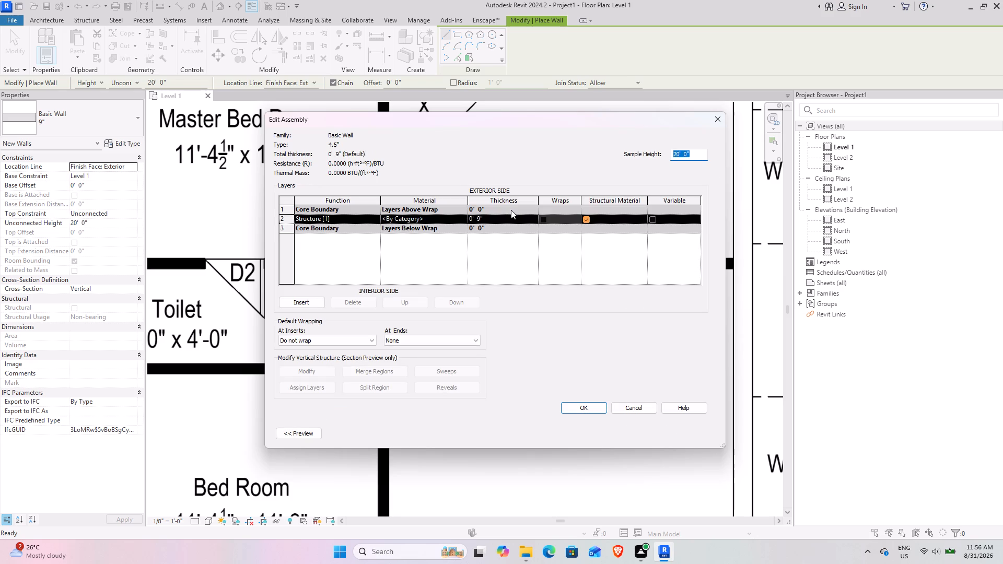
left_click(501, 214)
left_click(501, 219)
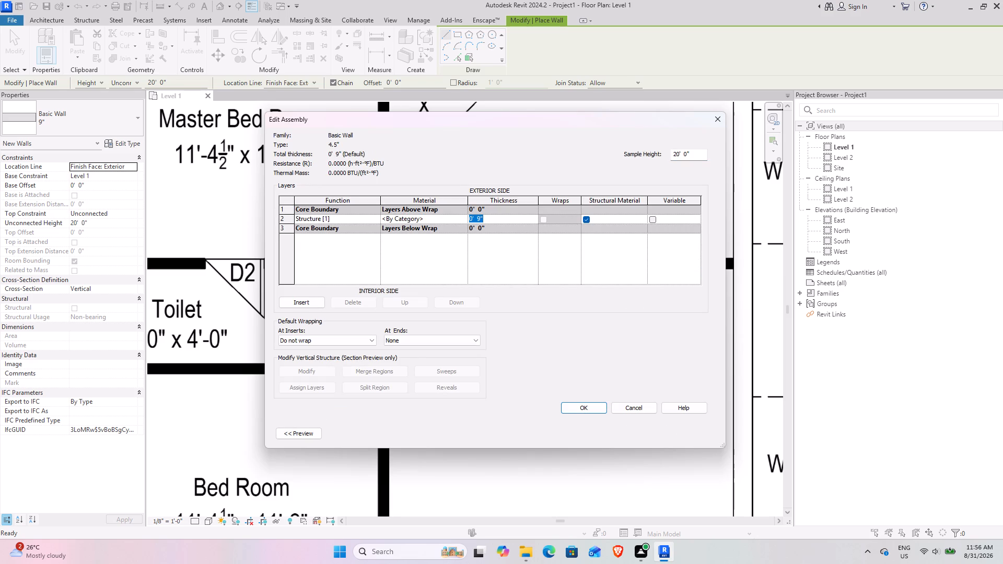
type("4.5\"")
key("Return")
left_click(580, 403)
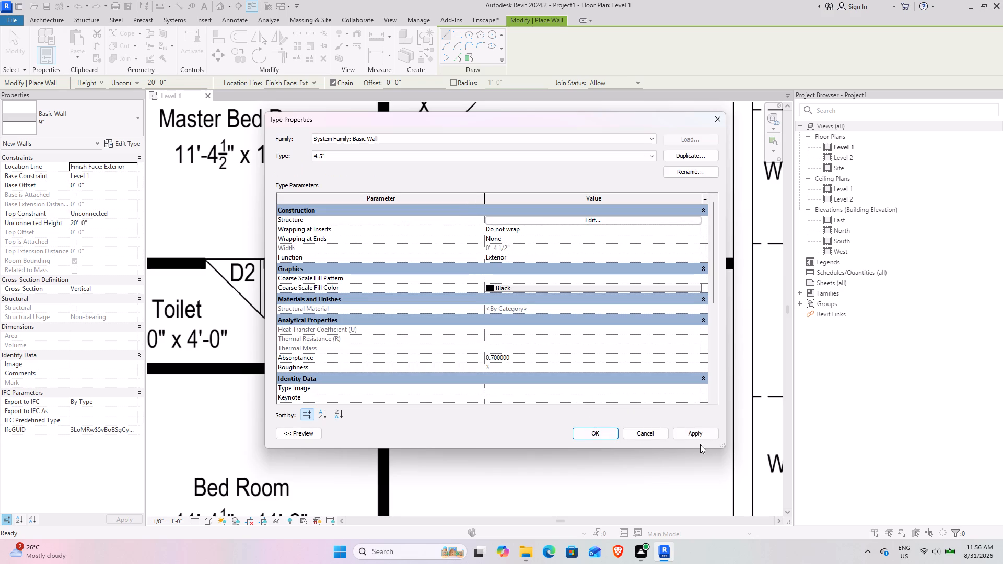
left_click(701, 432)
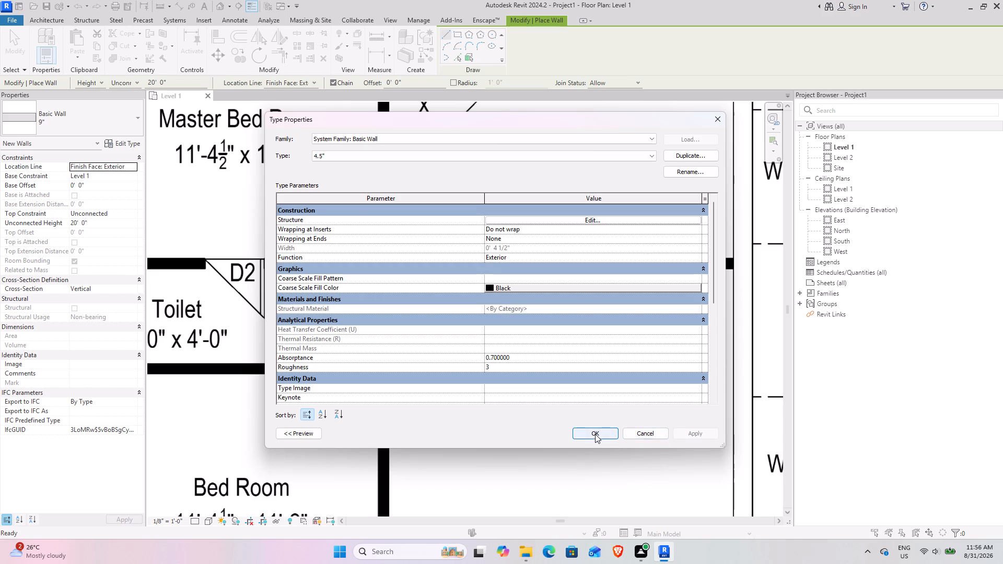
left_click(595, 434)
Place 4.5" walls from picked plan lines on the 11'-4½" x 11'-2" Bed Room's east side, the Bed Room/Kitchen partition and the Kitchen's east side.
left_click(459, 60)
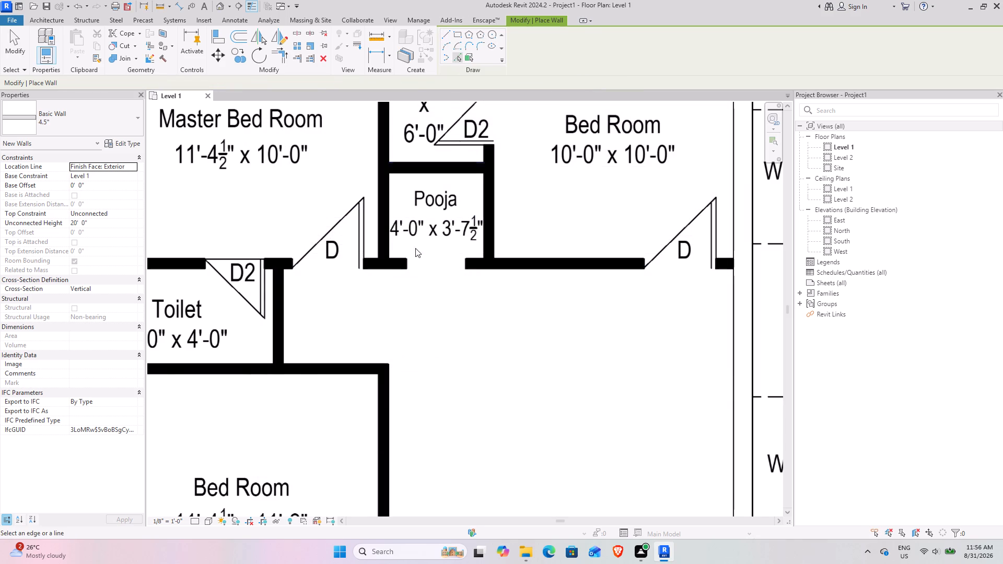
scroll(395, 289, "down", 7)
middle_click_drag(409, 319, 422, 271)
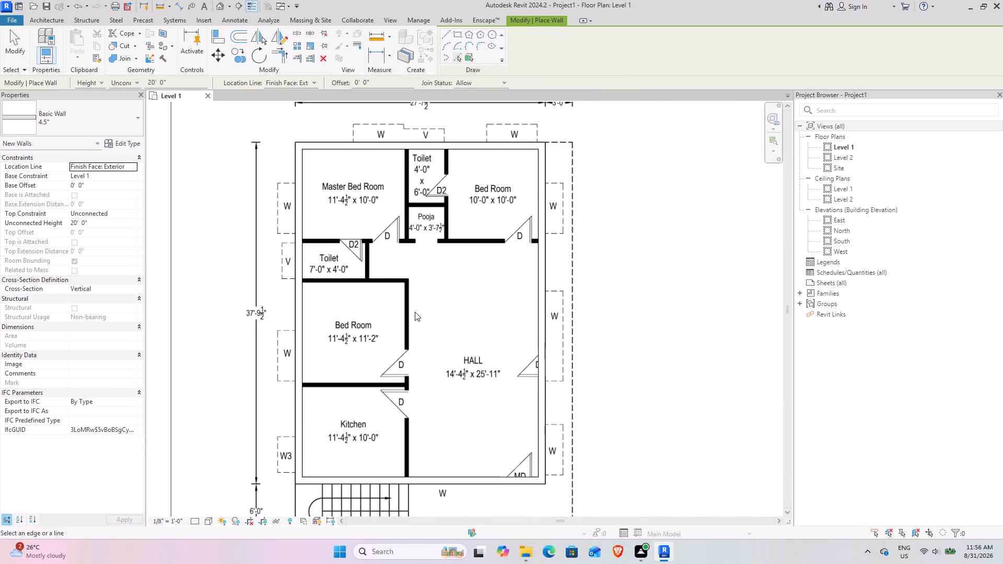
left_click(411, 319)
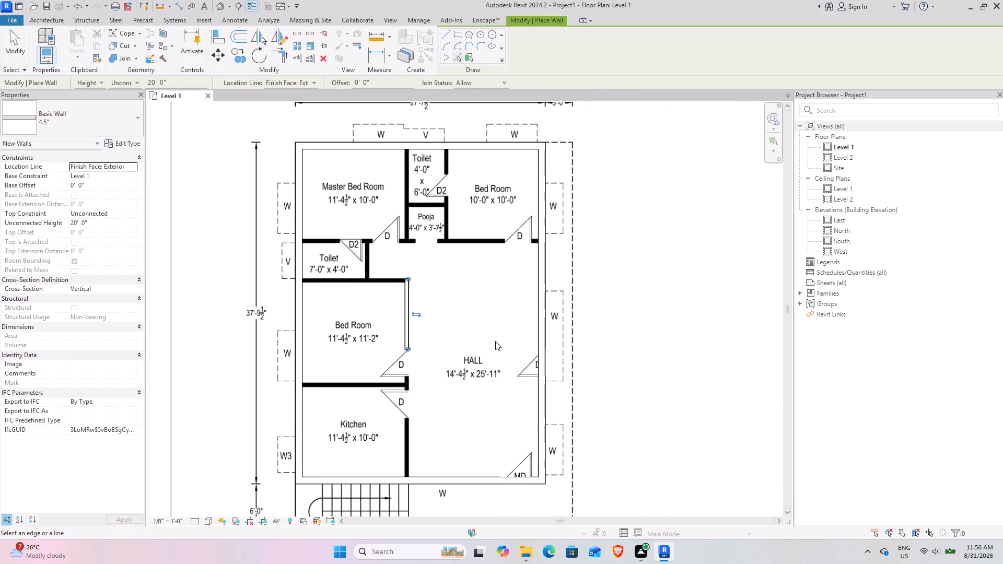
middle_click_drag(485, 327, 485, 303)
middle_click_drag(416, 232, 423, 297)
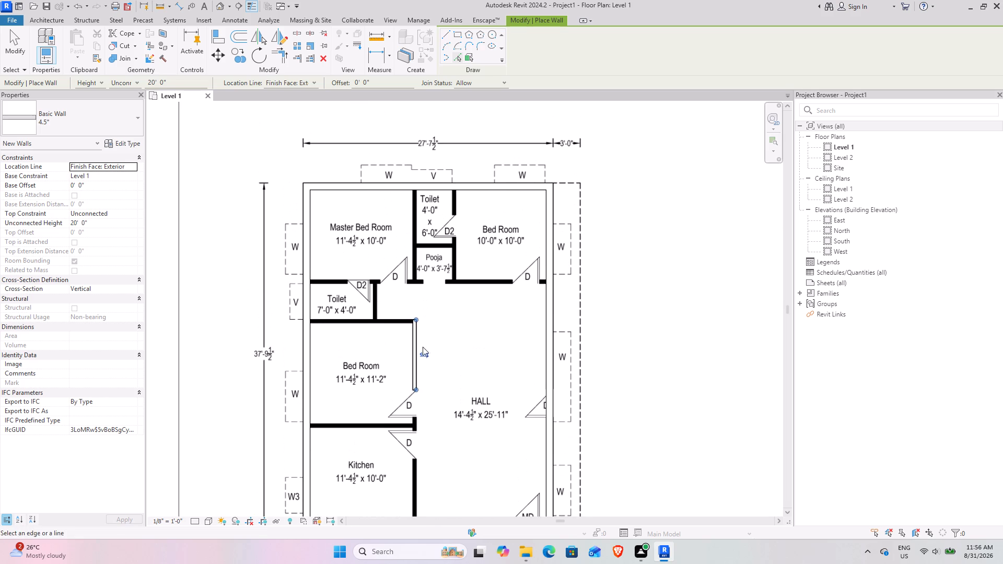
middle_click_drag(422, 358, 418, 297)
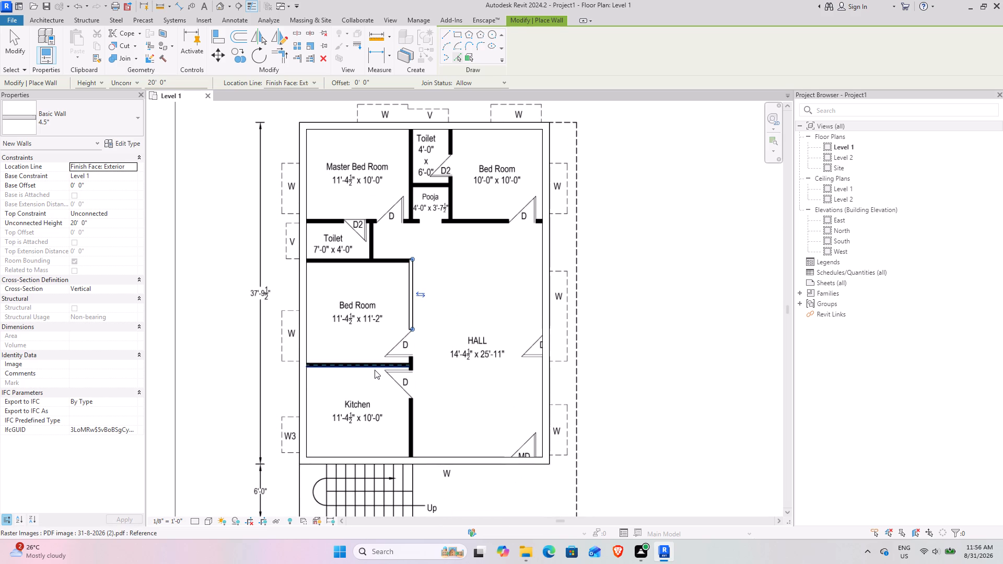
left_click(375, 370)
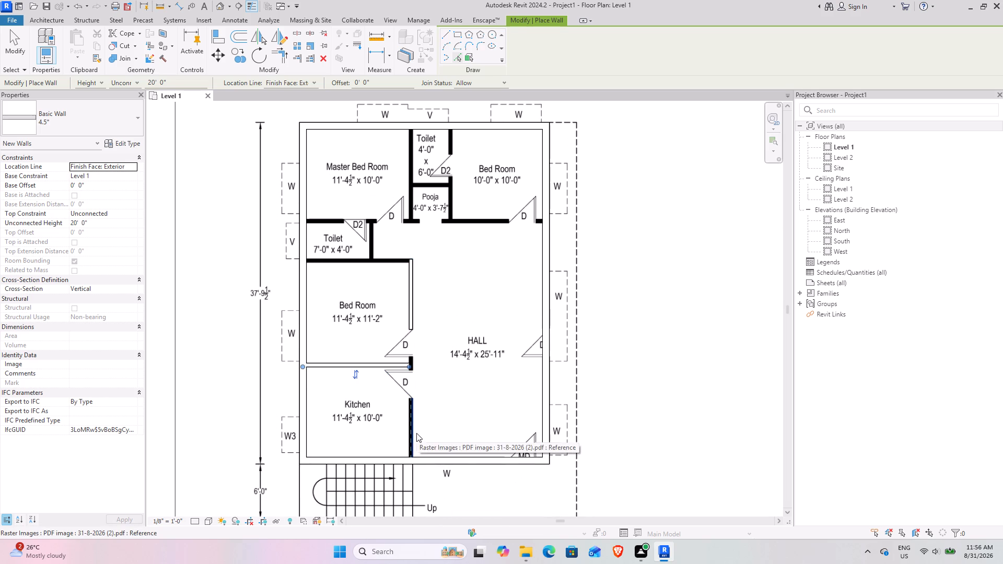
left_click(416, 433)
Place 4.5" walls from the plan lines along the south, east and north sides of the 7'-0" x 4'-0" Toilet.
middle_click_drag(456, 367, 462, 427)
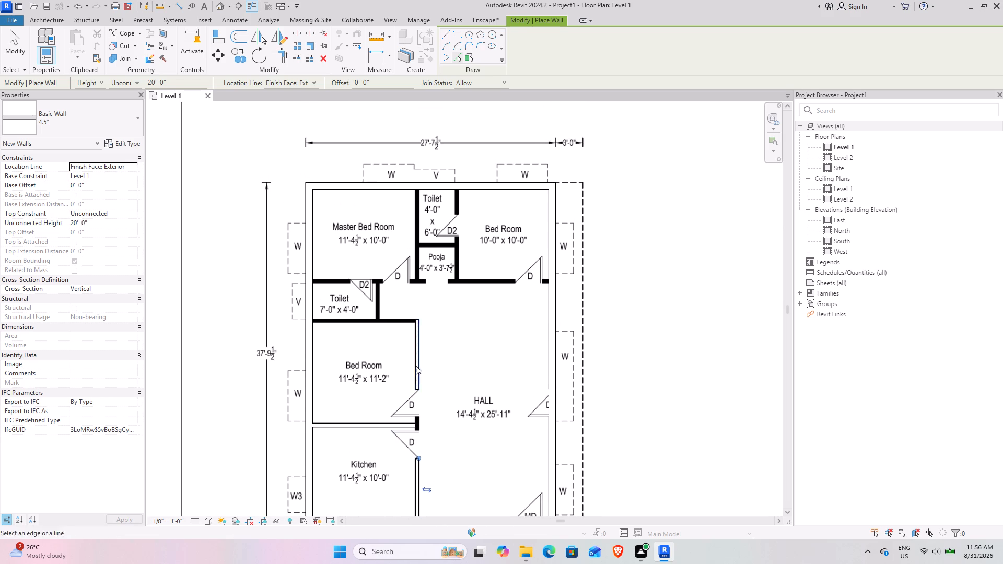
left_click(377, 326)
left_click(379, 305)
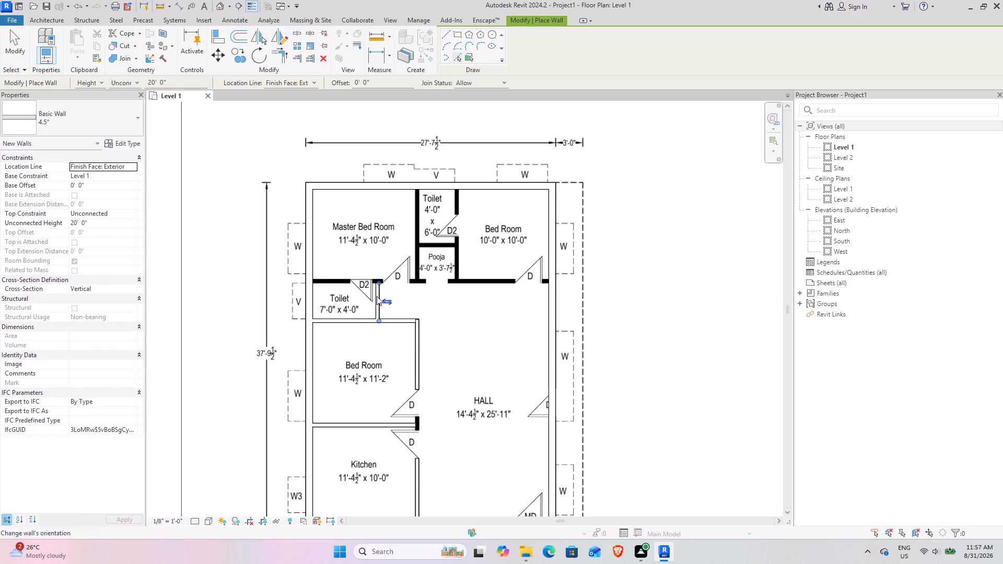
left_click(343, 286)
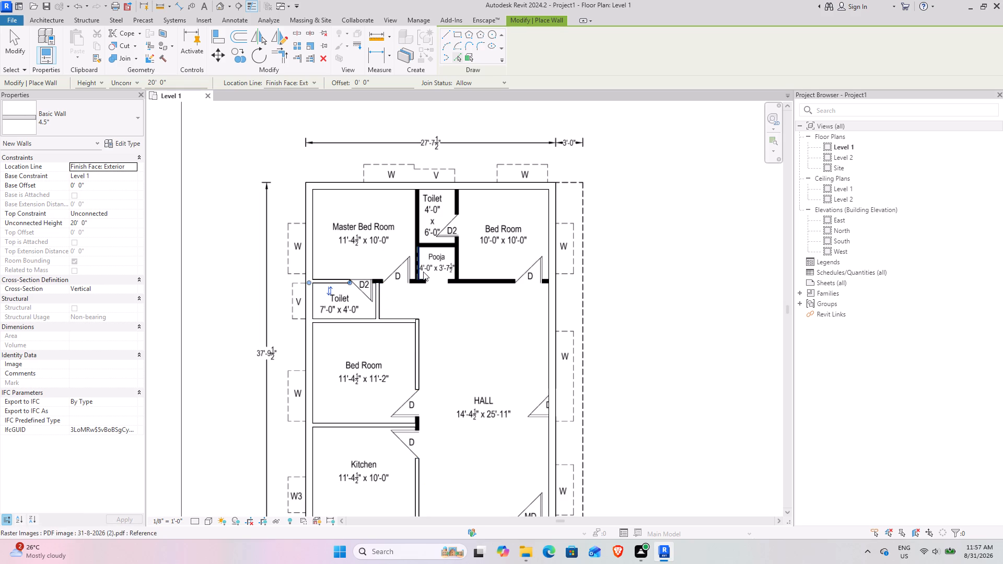
Place 4.5" walls from the plan lines on the Pooja's west, east and north sides and the 10'-0" x 10'-0" Bed Room's south side.
left_click(423, 272)
left_click(463, 261)
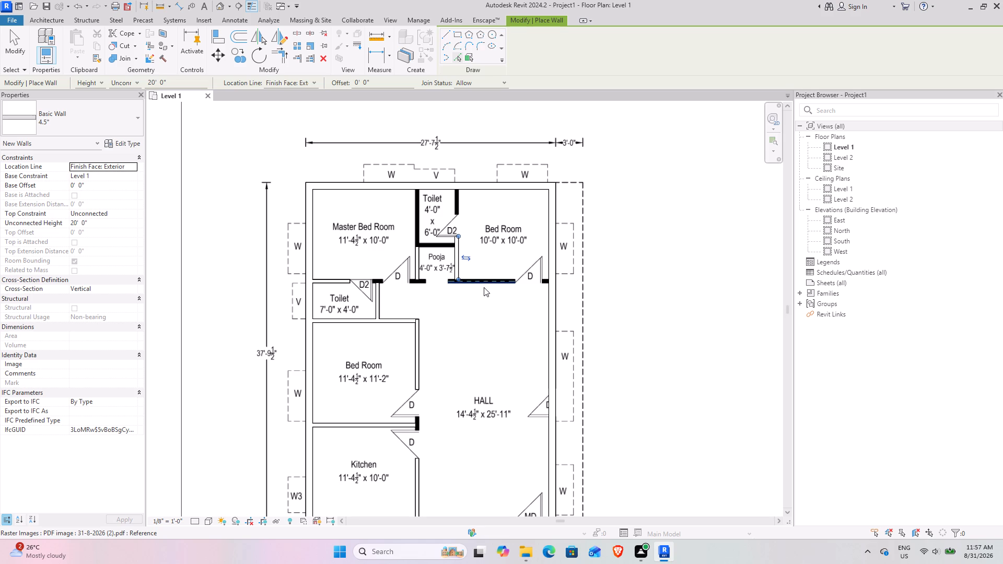
left_click(484, 287)
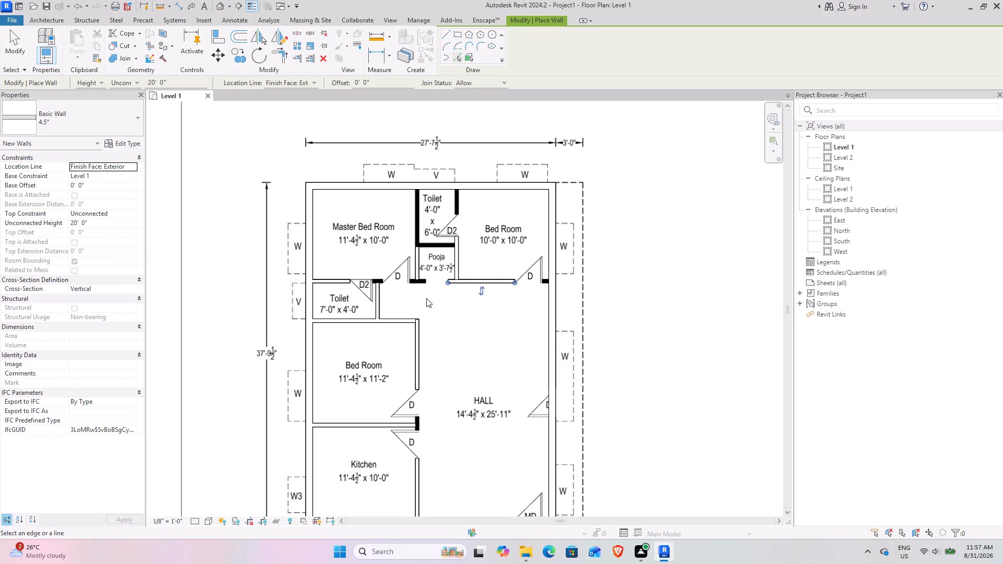
left_click(437, 249)
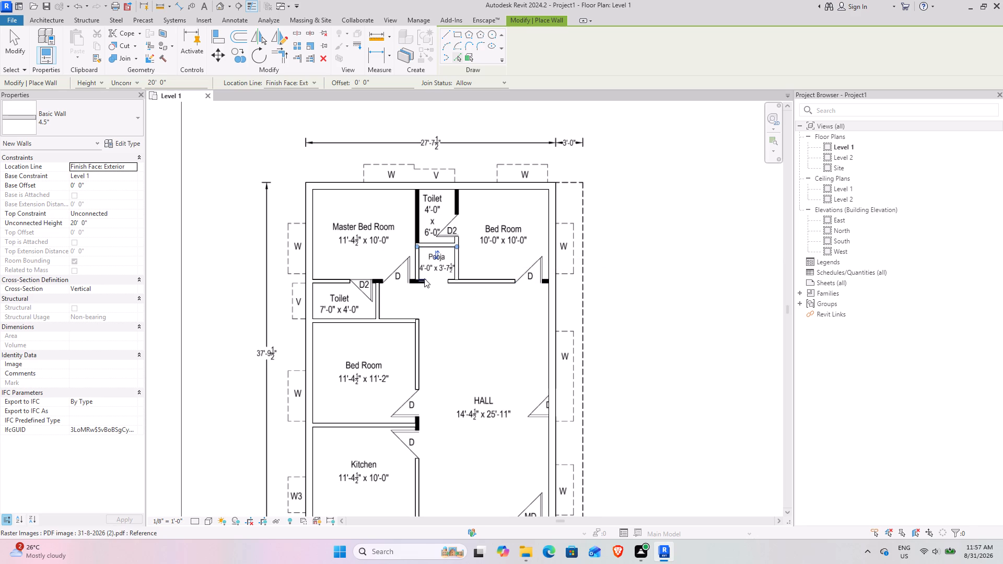
middle_click_drag(424, 285, 404, 278)
left_click(14, 43)
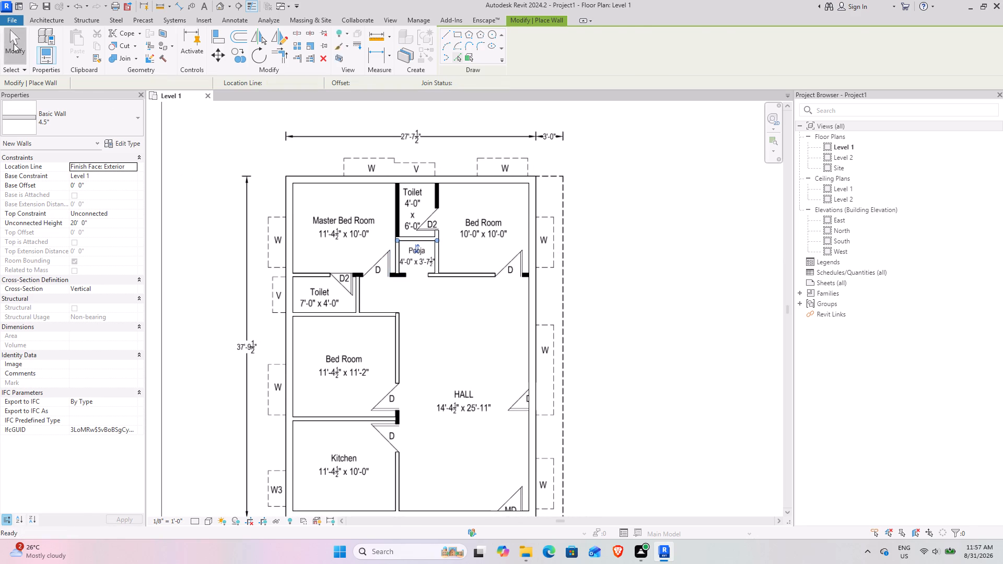
Extend the 4.5" wall on the Pooja's east side north to the inner face of the north 9" exterior wall.
left_click(440, 239)
scroll(434, 211, "up", 5)
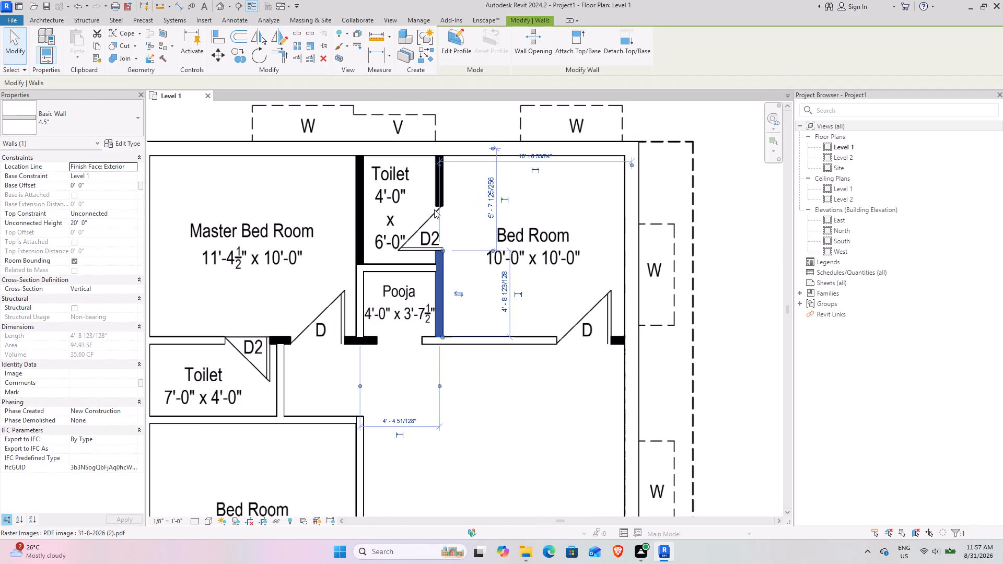
left_click(277, 54)
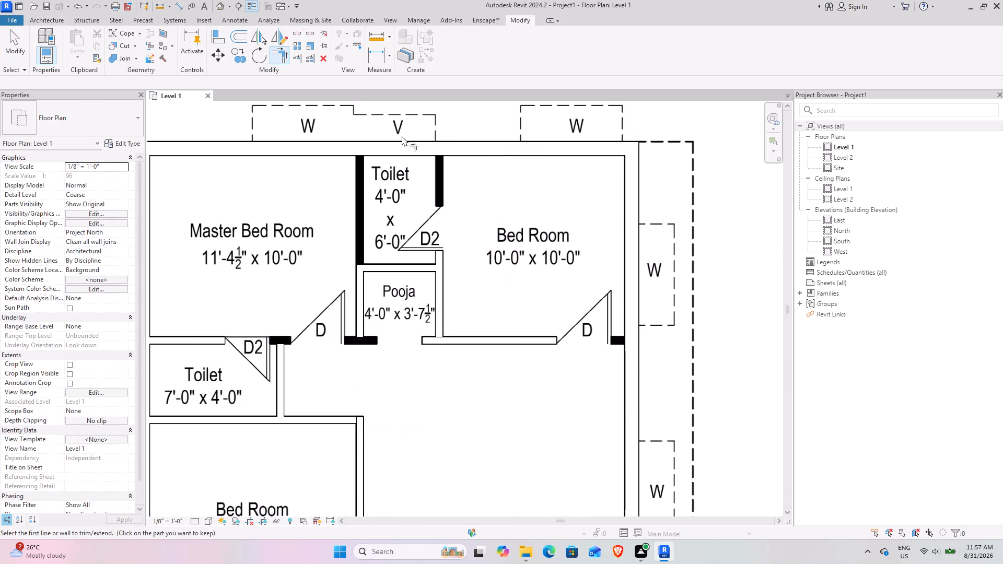
left_click(301, 58)
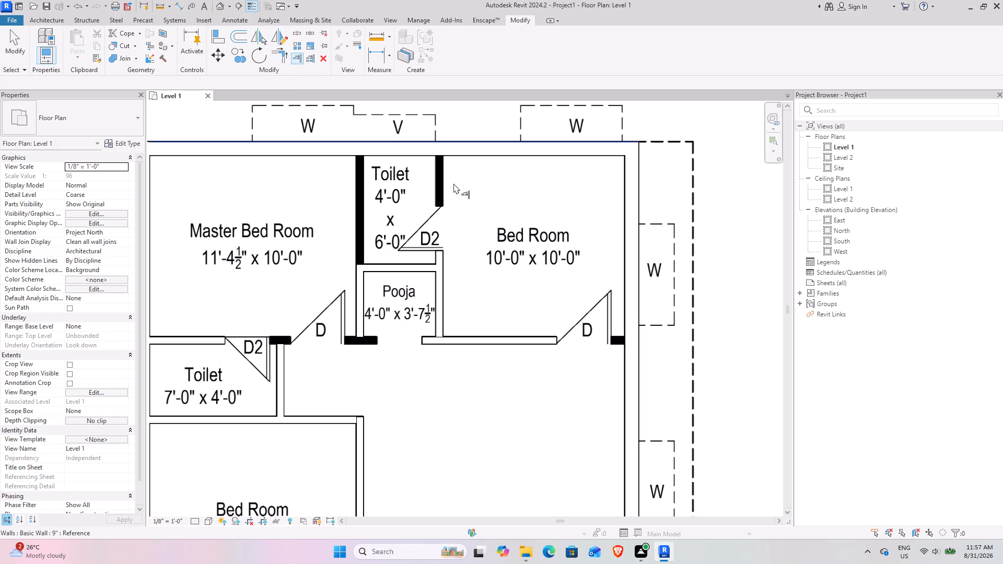
left_click(446, 154)
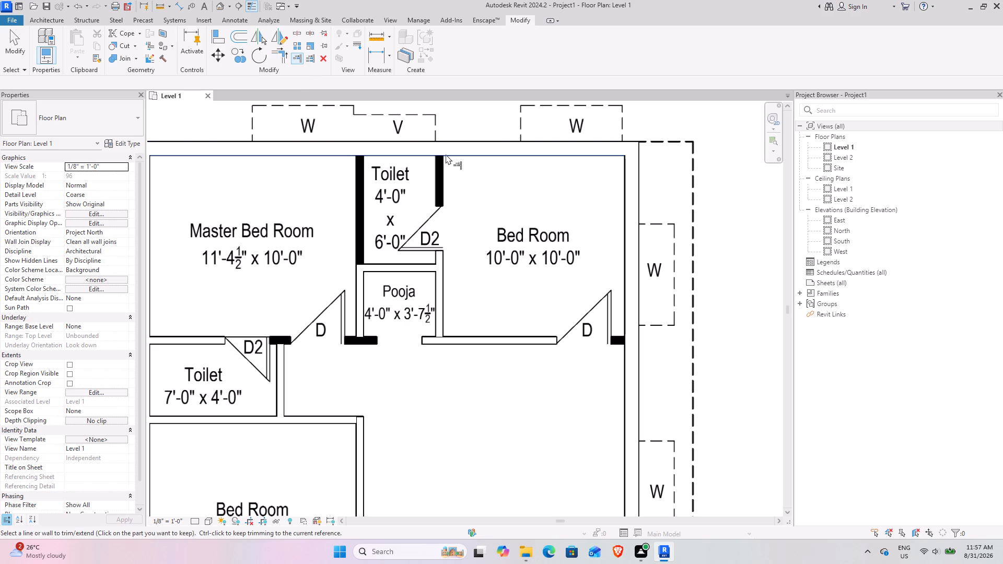
left_click(442, 268)
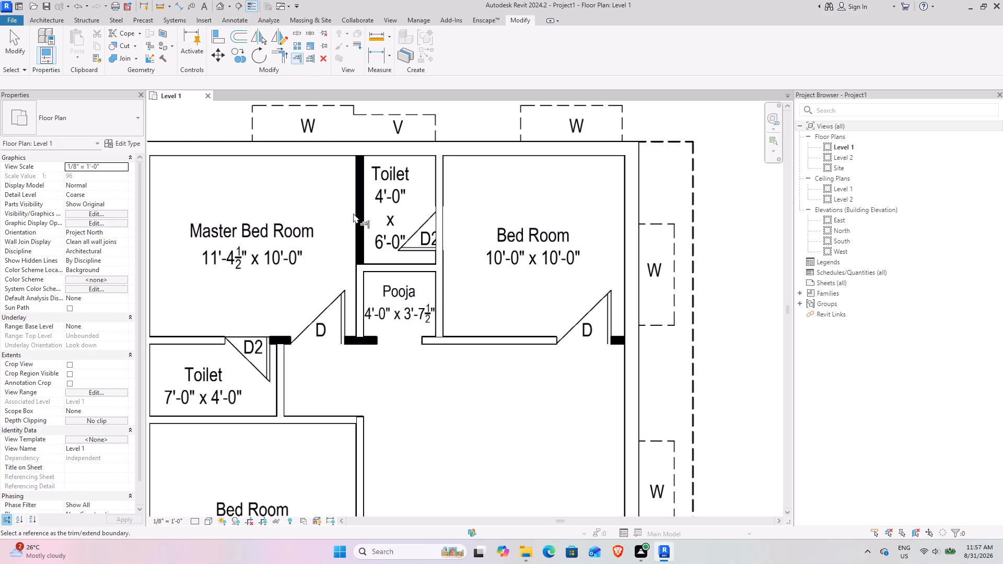
Extend the 4.5" wall on the Pooja's west side north to the inner face of the north 9" exterior wall.
left_click(296, 61)
left_click(375, 154)
left_click(365, 281)
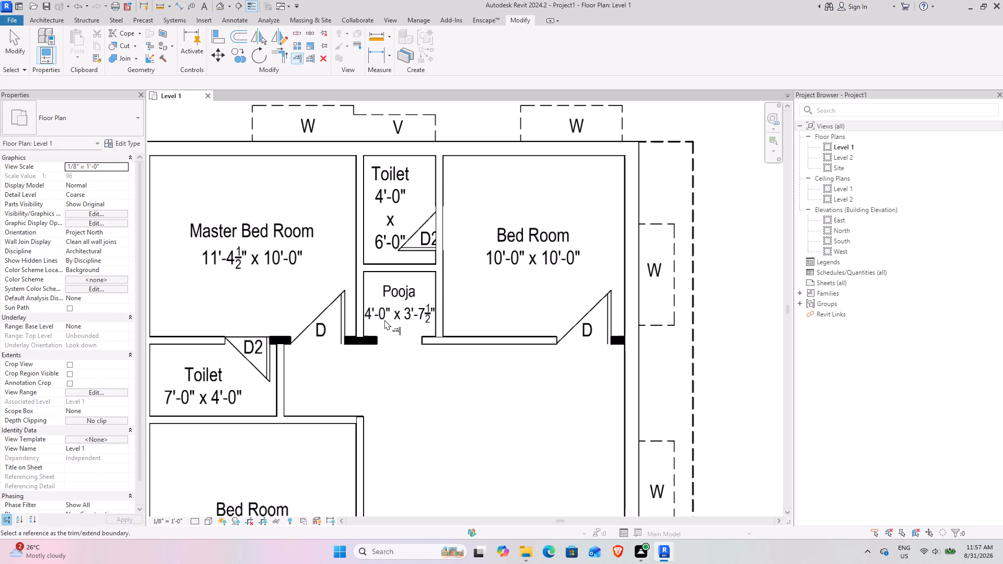
middle_click_drag(390, 351, 413, 314)
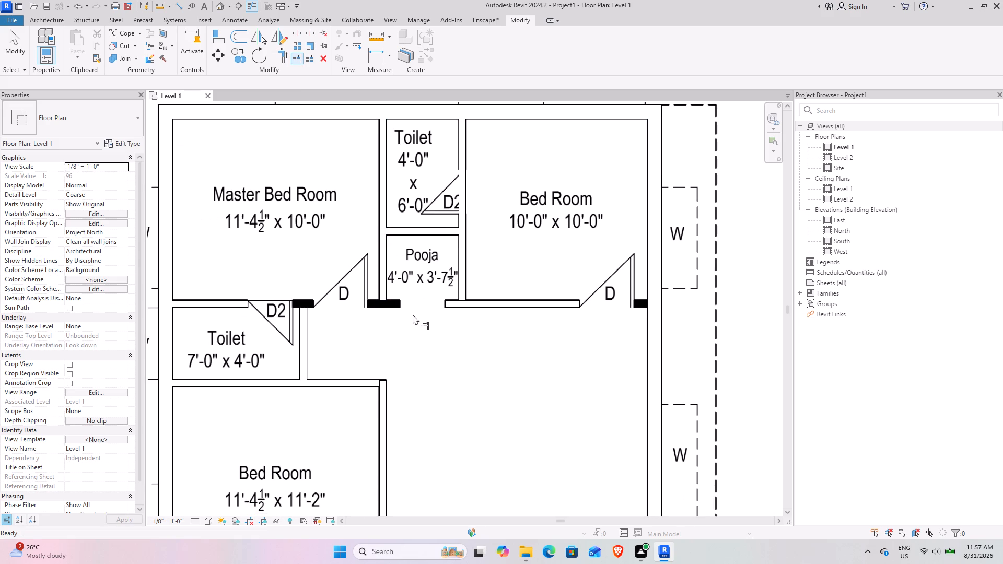
left_click(21, 39)
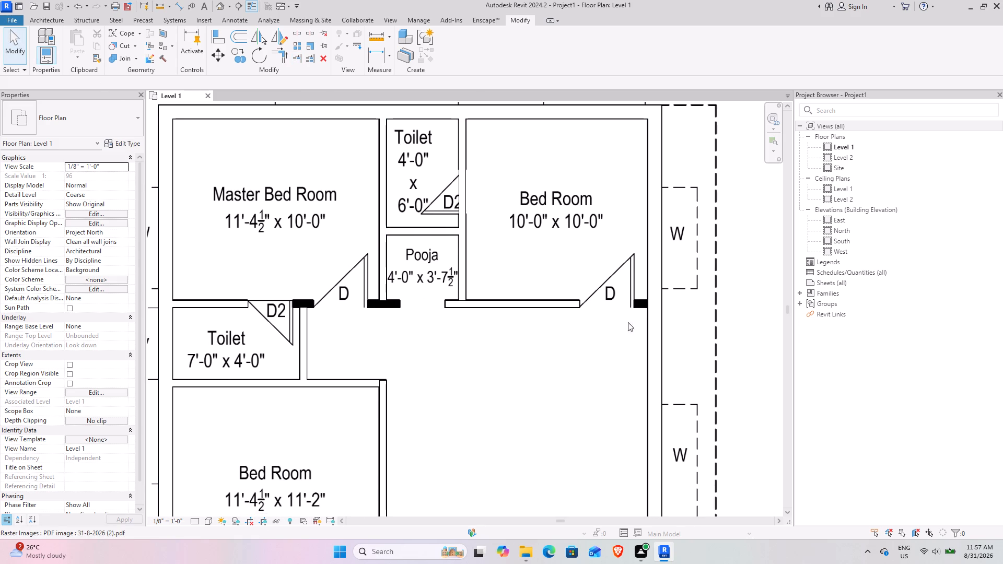
Delete the separate 4.5" wall segment on the south side of the 10'-0" x 10'-0" Bed Room.
left_click(555, 297)
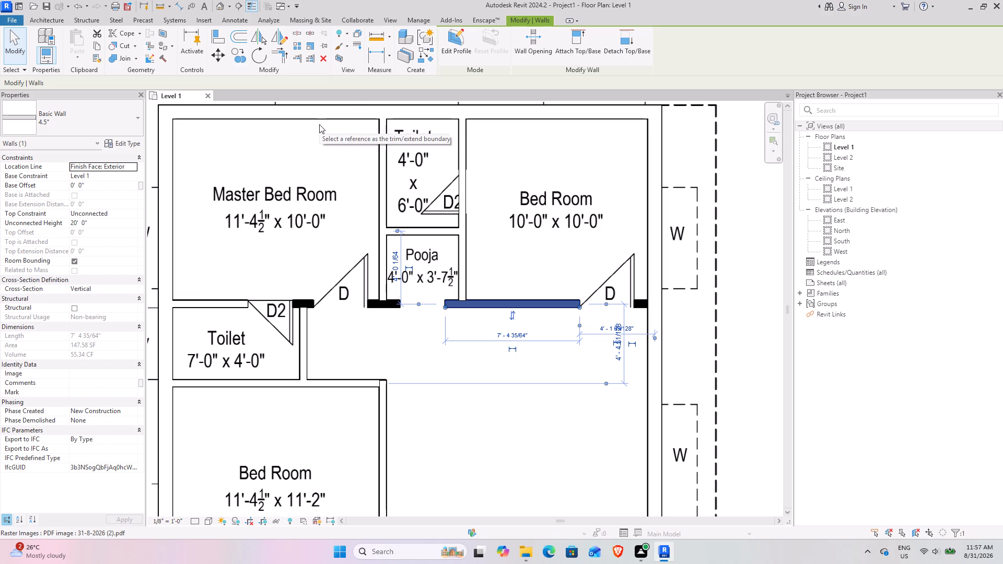
left_click(323, 57)
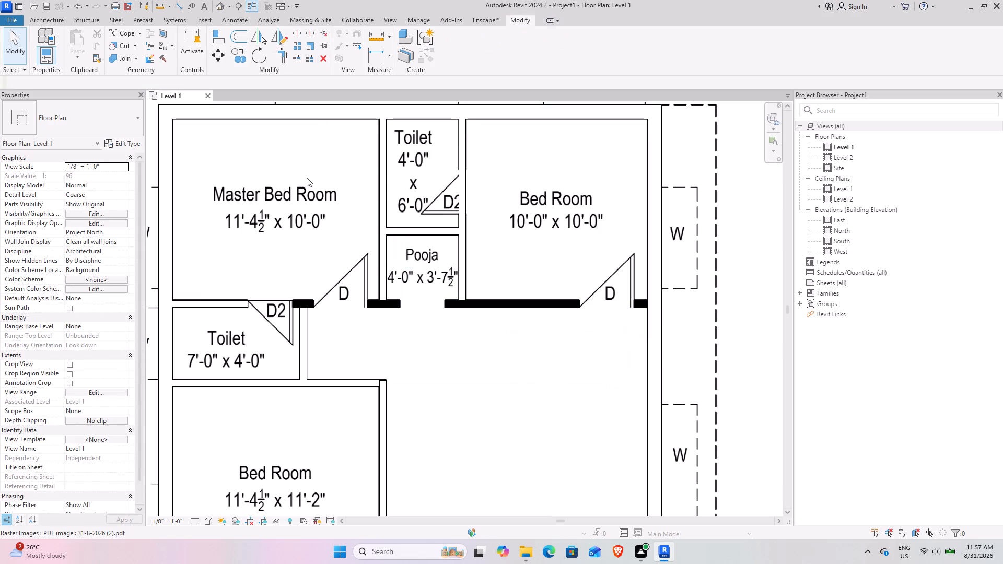
Extend the 4.5" wall between the Master Bed Room and the 7'-0" x 4'-0" Toilet east to the inner face of the east exterior wall.
left_click(291, 54)
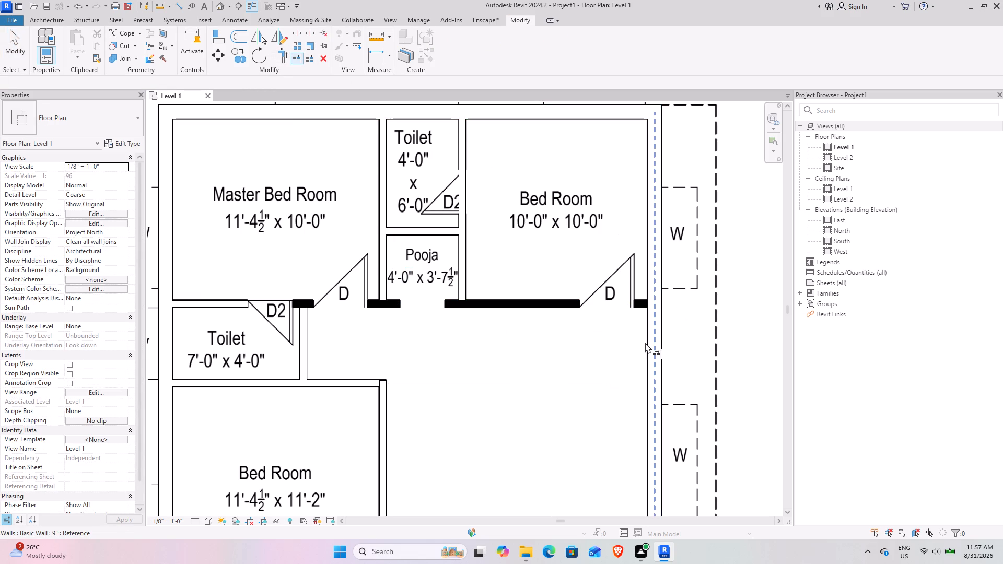
left_click(645, 343)
left_click(253, 303)
middle_click_drag(358, 360, 369, 356)
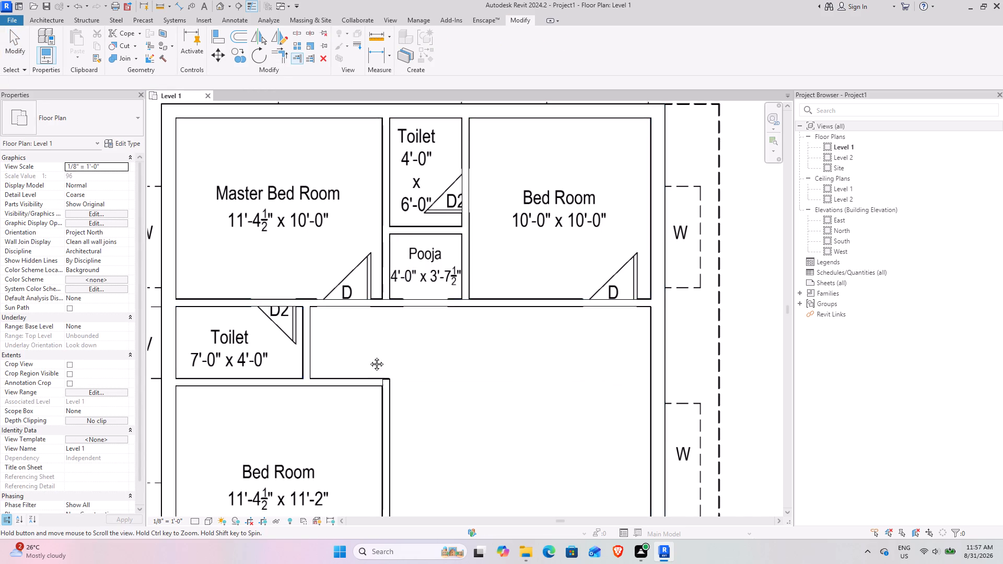
Extend the 4.5" wall on the 11'-4½" x 11'-2" Bed Room's east side south to the inner face of the south exterior wall.
middle_click_drag(369, 356, 466, 216)
middle_click_drag(490, 278, 400, 178)
scroll(404, 175, "down", 2)
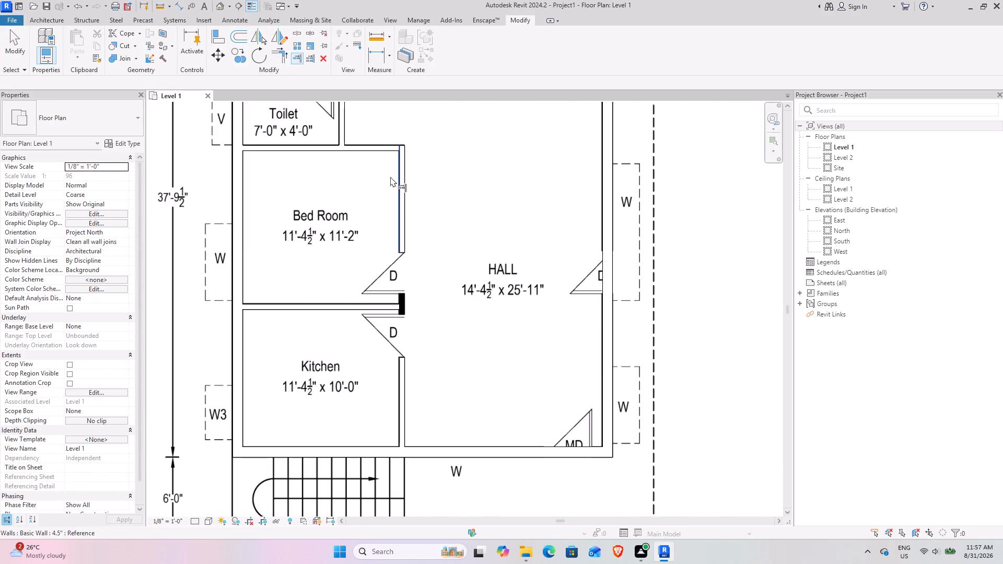
middle_click_drag(258, 214, 212, 250)
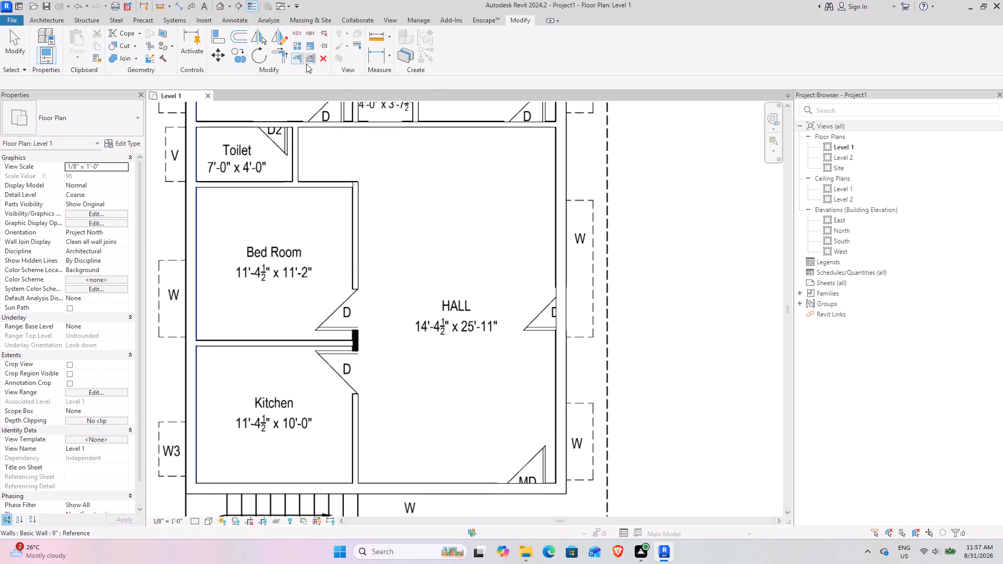
left_click(390, 484)
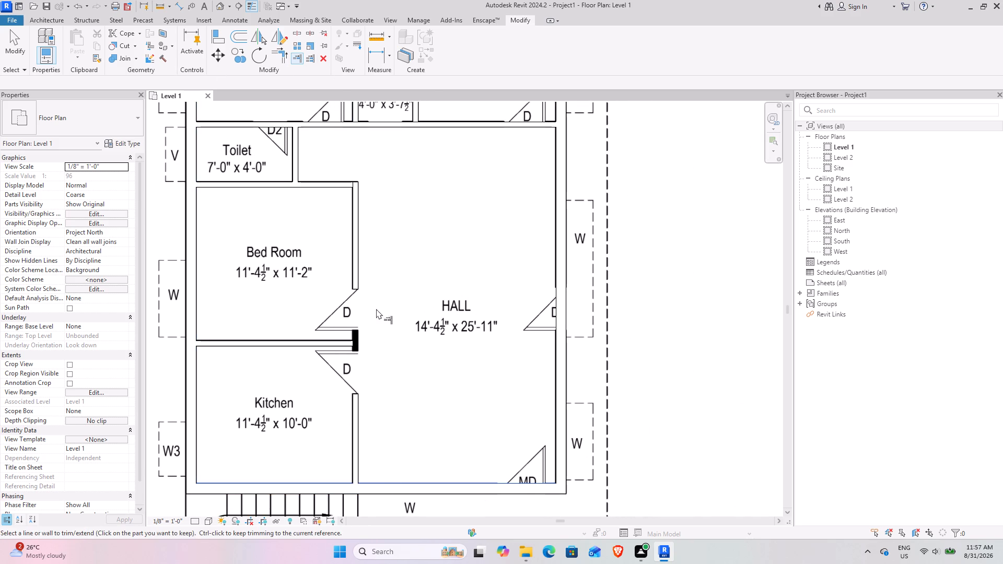
left_click(355, 275)
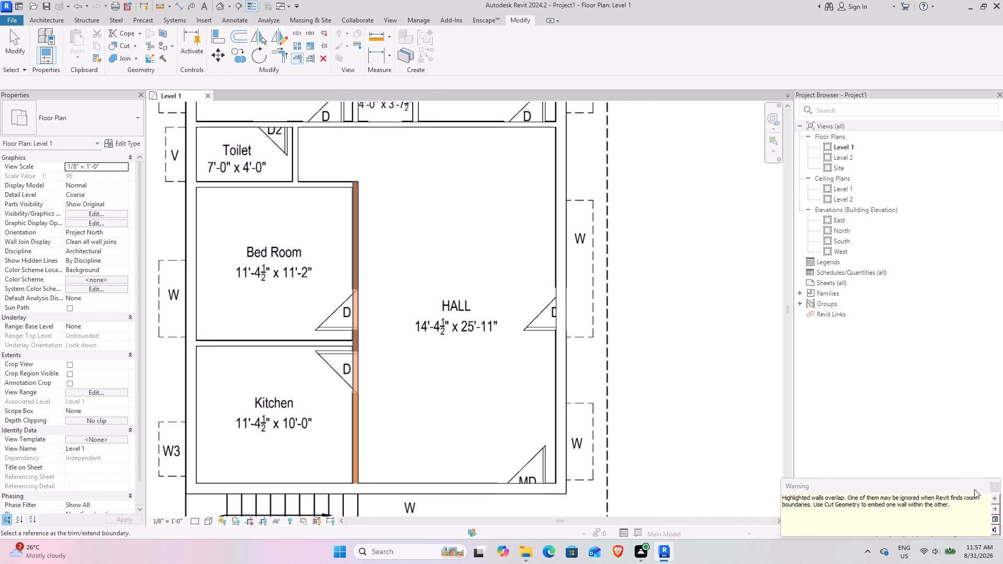
left_click(994, 485)
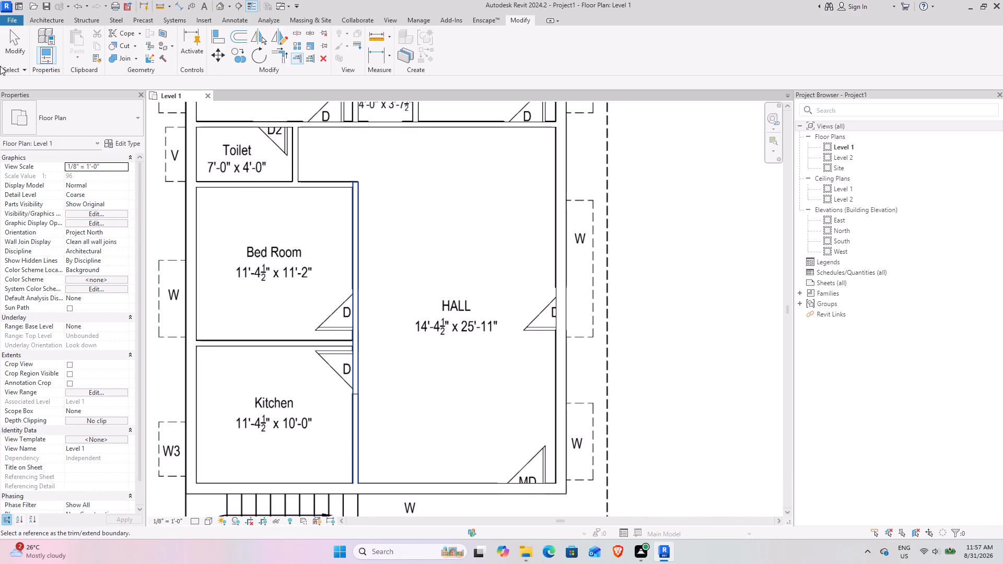
left_click(6, 44)
Delete the separate 4.5" wall segment on the Kitchen's east side.
left_click(358, 409)
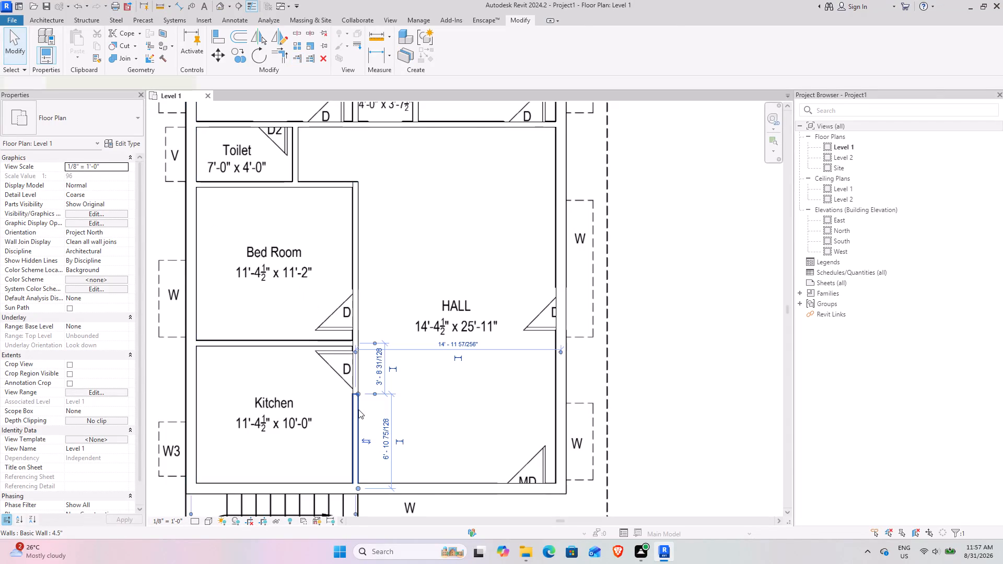
left_click(327, 61)
In the North elevation, select all the walls and set their top constraint to Up to level: Level 2.
scroll(399, 316, "down", 3)
middle_click_drag(391, 324, 456, 293)
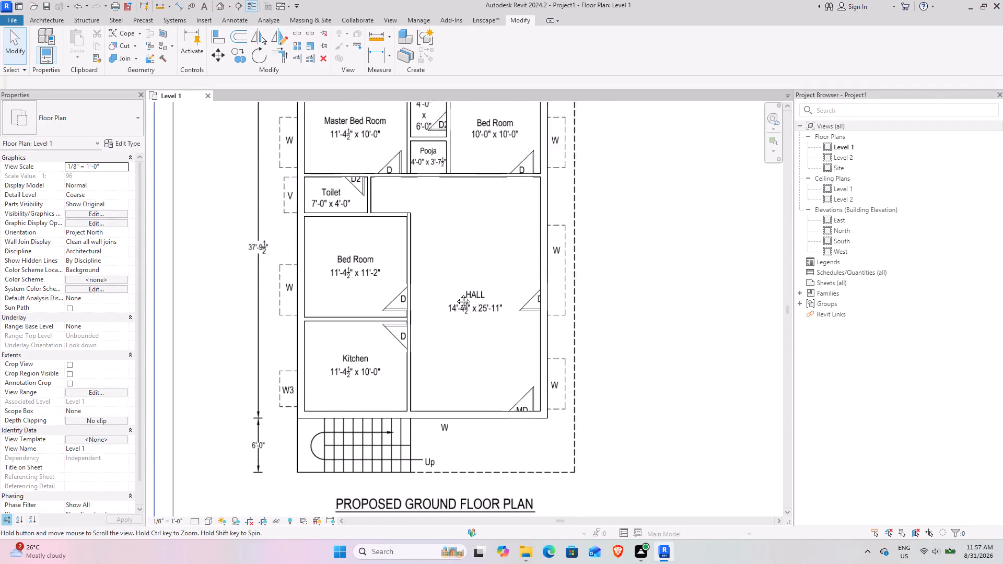
middle_click_drag(456, 293, 462, 289)
middle_click_drag(501, 267, 465, 397)
scroll(477, 366, "up", 2)
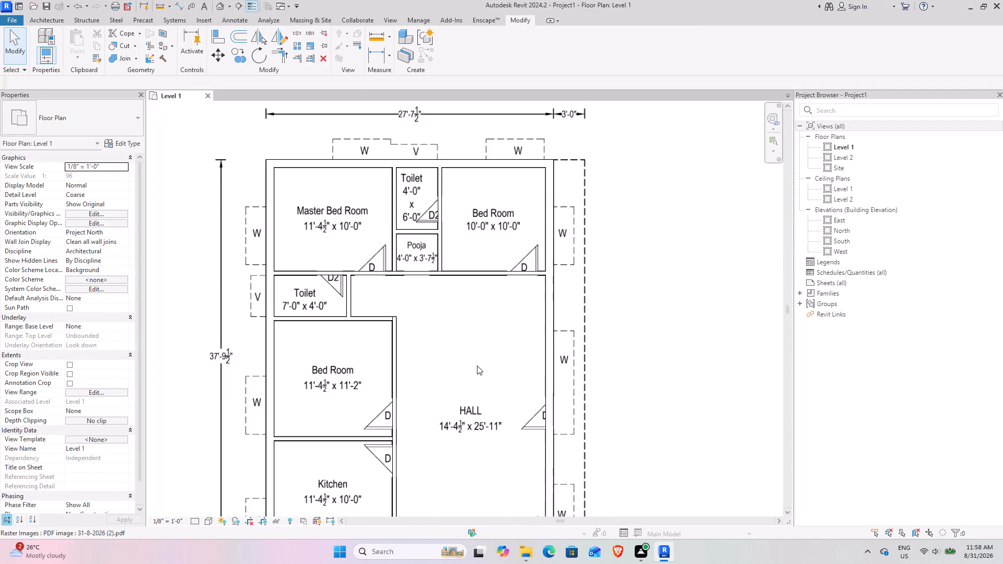
middle_click_drag(475, 365, 442, 250)
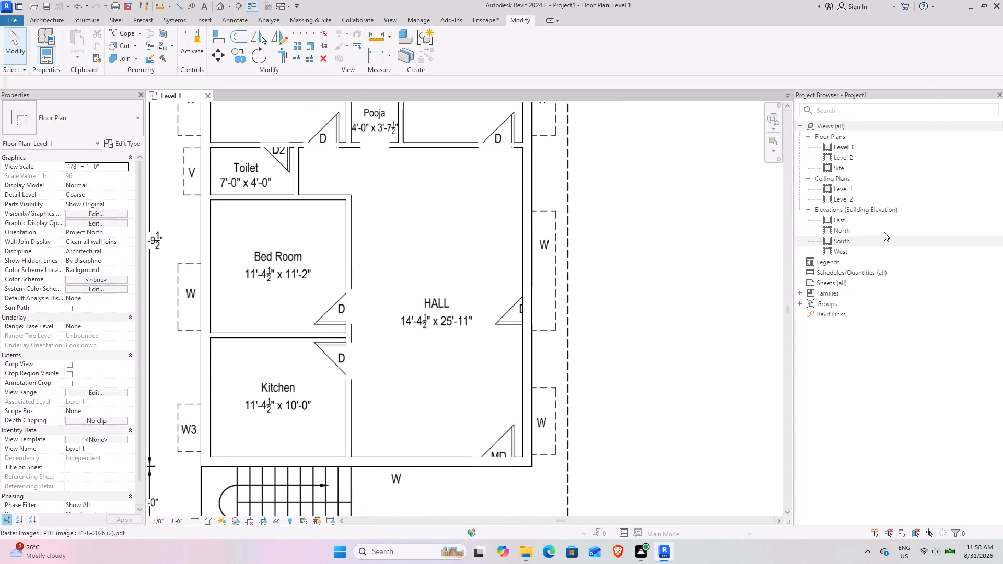
double_click(884, 232)
left_click_drag(625, 331, 569, 326)
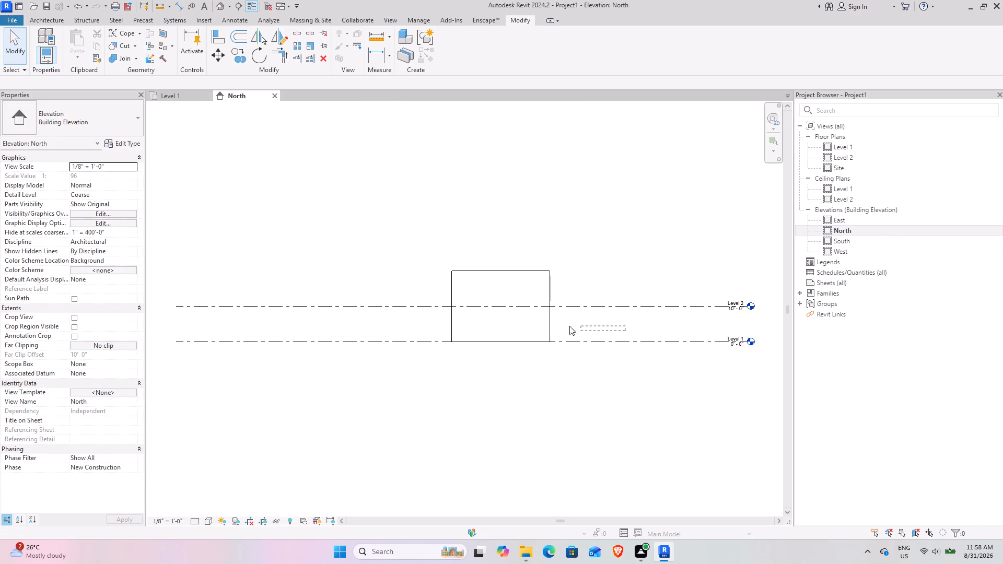
left_click_drag(569, 326, 419, 322)
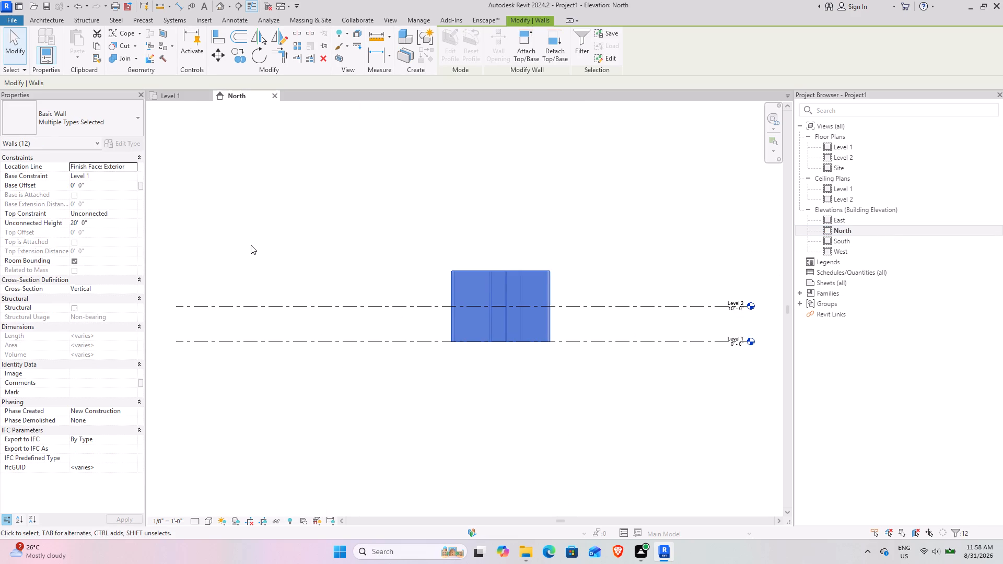
left_click(135, 216)
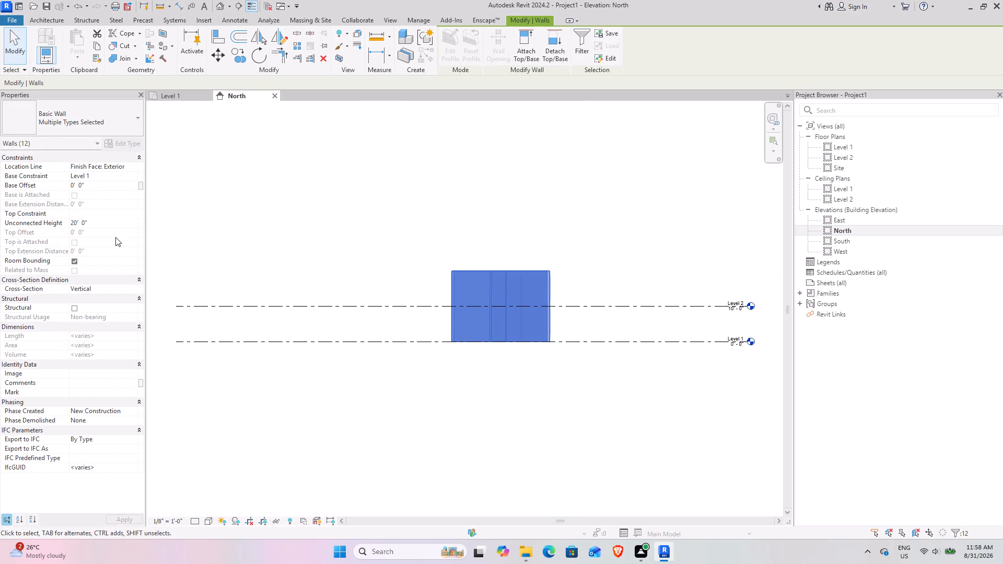
left_click(115, 237)
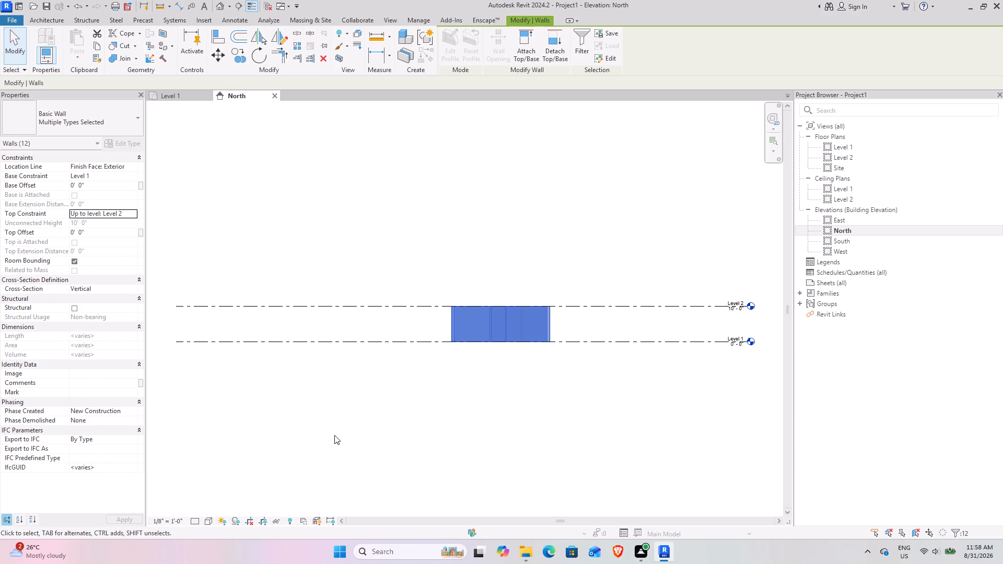
Open the default 3D view and show the wall model in the Shaded visual style.
left_click(223, 5)
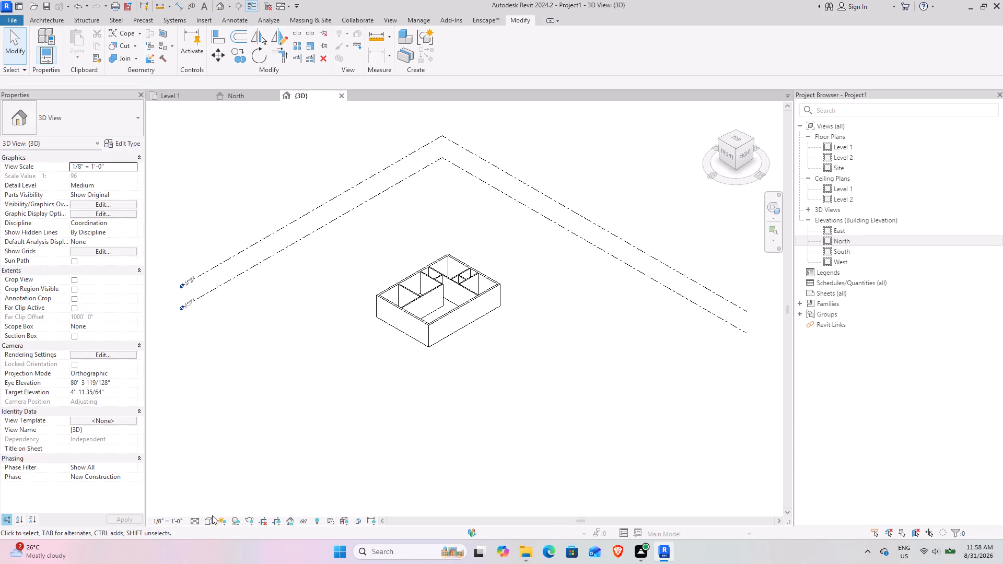
left_click(212, 515)
left_click(208, 519)
left_click(240, 478)
scroll(379, 241, "up", 5)
middle_click_drag(335, 253, 283, 251)
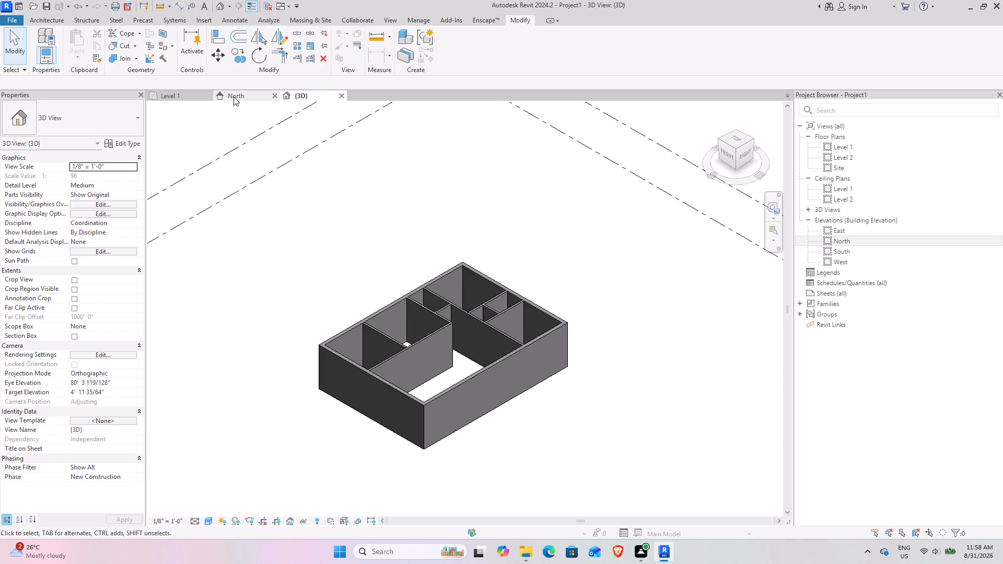
On the Level 1 plan, sketch a rectangular boundary for a Generic - 12" floor around the whole building, including the stair area and 3'-0" east strip.
left_click(180, 98)
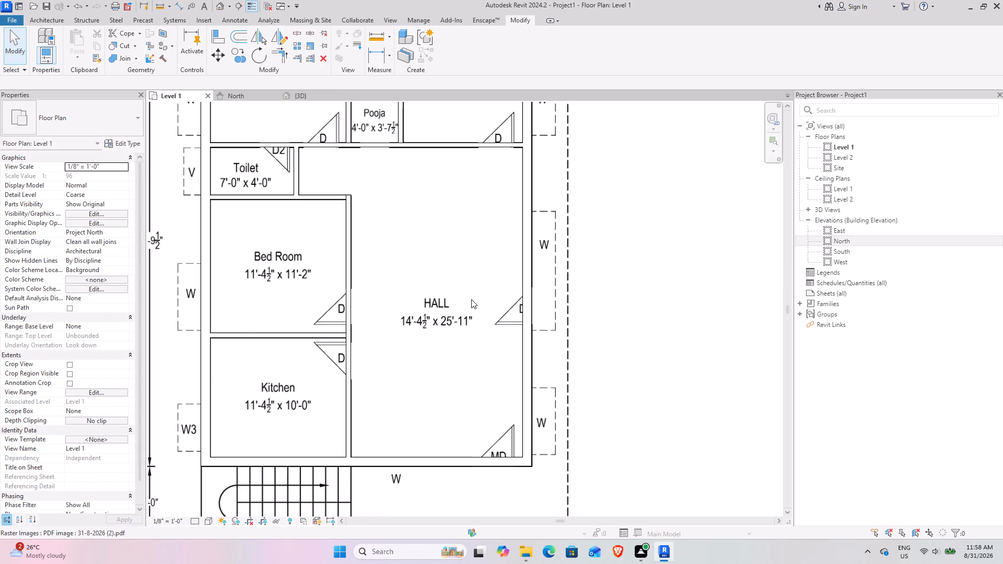
scroll(471, 299, "down", 5)
middle_click_drag(399, 284, 378, 329)
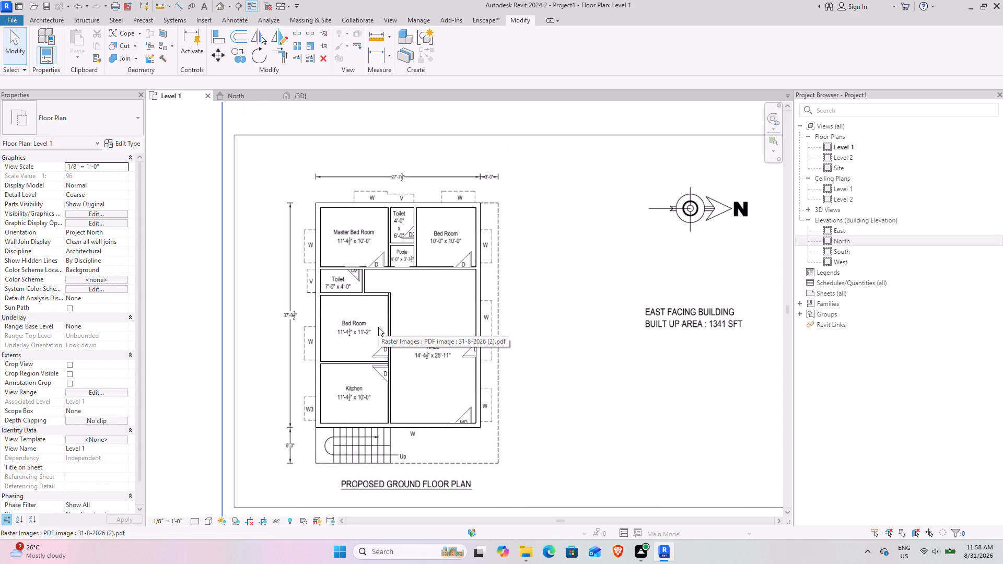
scroll(429, 340, "up", 4)
middle_click_drag(424, 345, 399, 226)
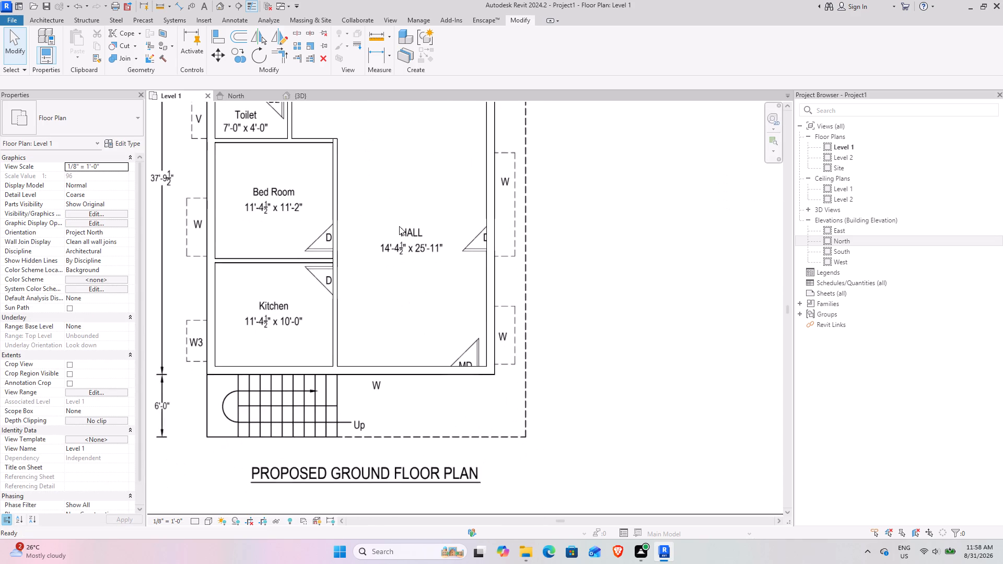
scroll(399, 226, "down", 2)
middle_click_drag(397, 222, 408, 300)
middle_click_drag(350, 216, 362, 268)
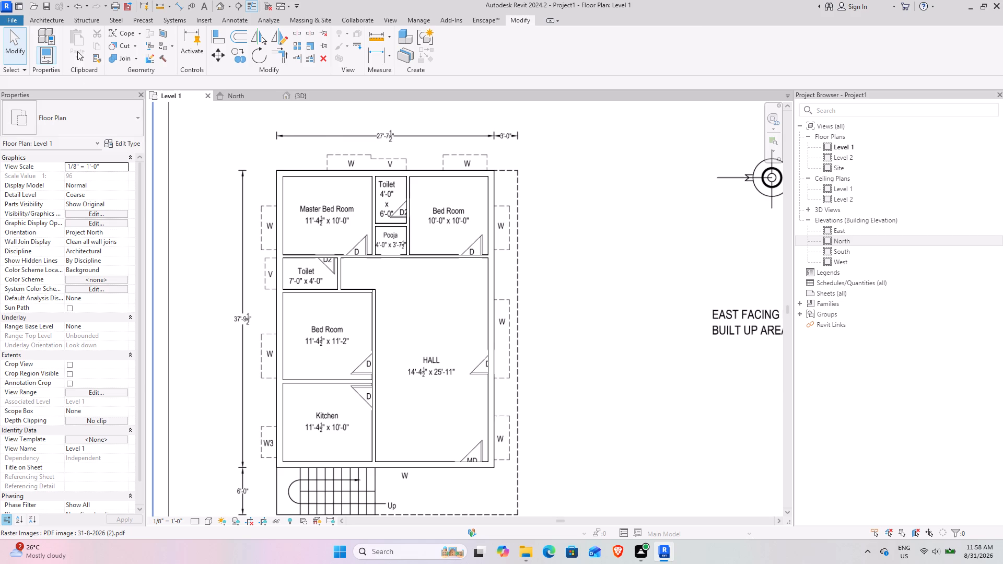
left_click(37, 19)
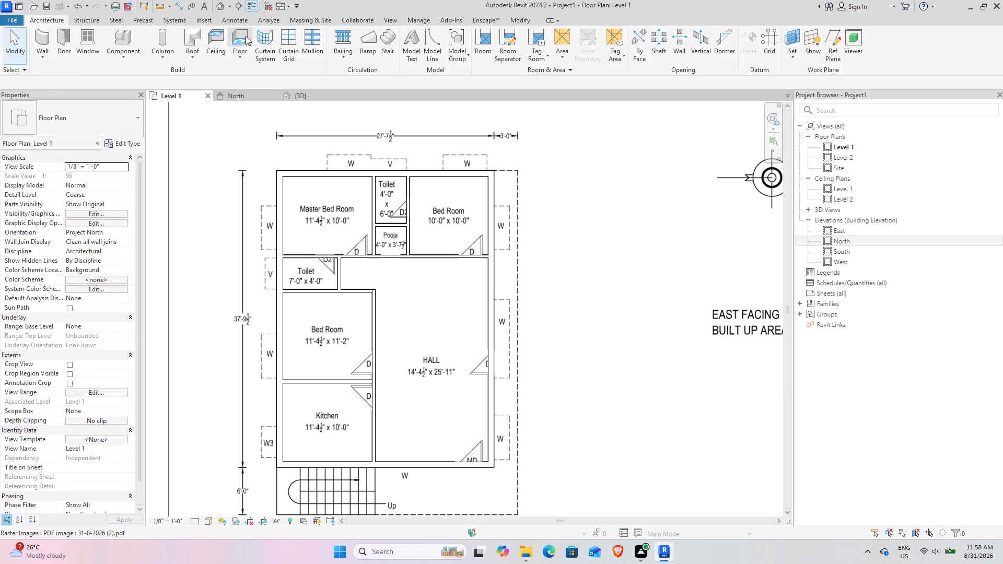
left_click(246, 36)
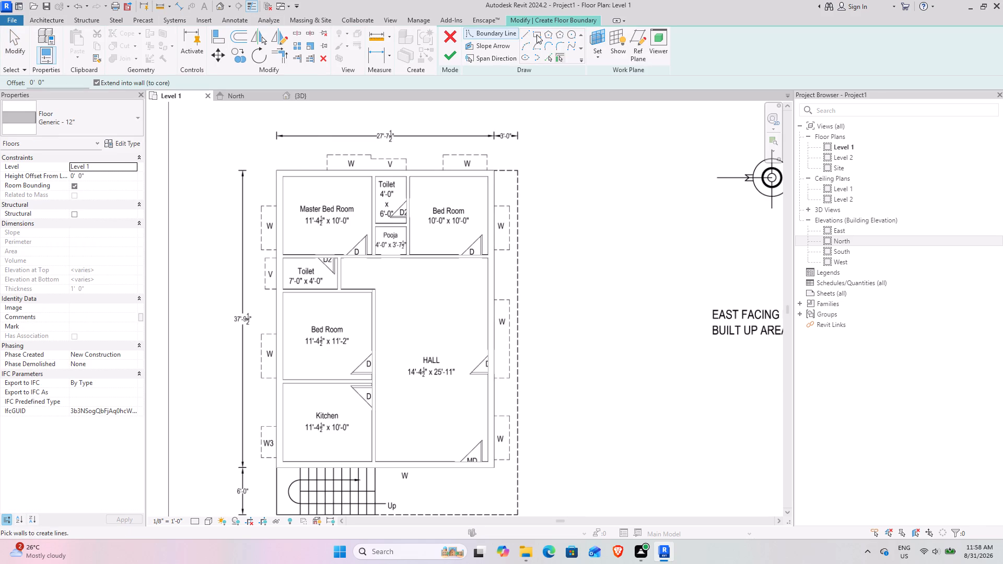
left_click(537, 34)
left_click(275, 171)
scroll(419, 298, "down", 3)
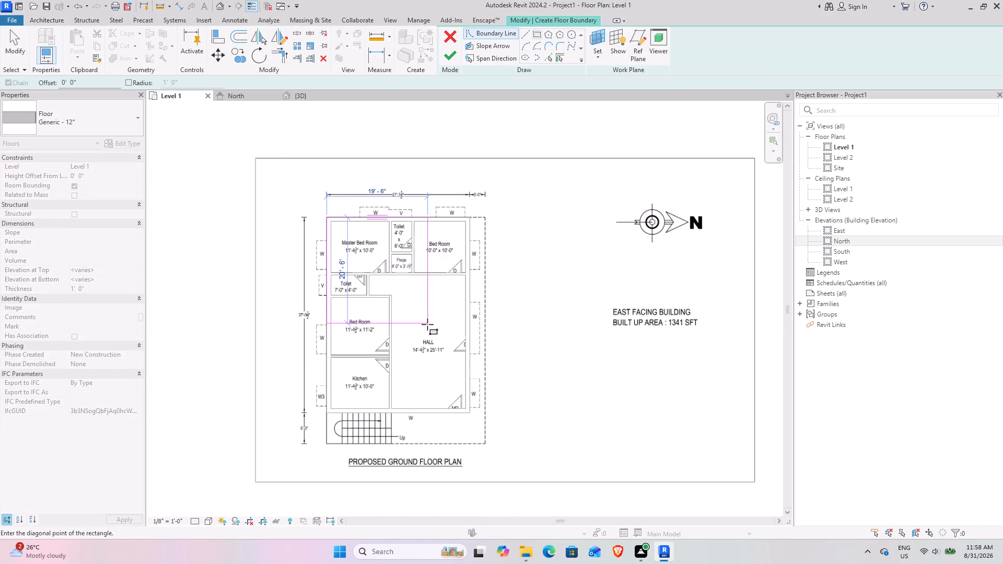
middle_click_drag(422, 324, 386, 259)
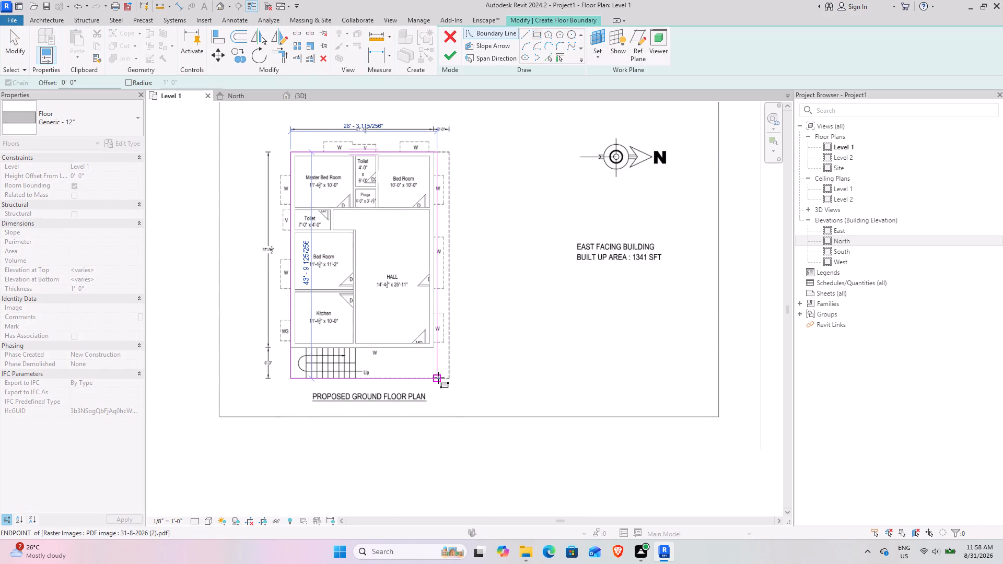
scroll(454, 379, "up", 6)
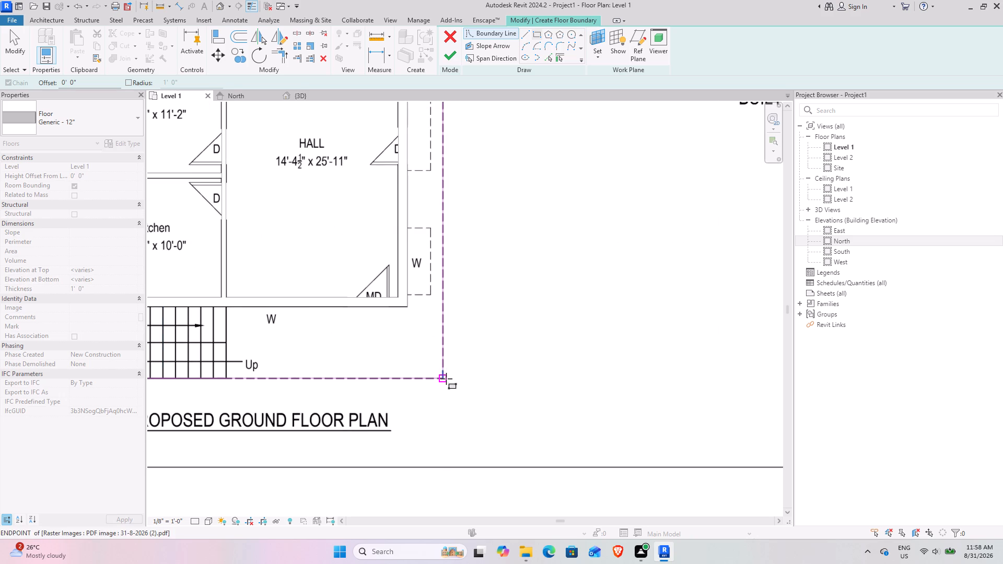
left_click(446, 379)
scroll(395, 334, "down", 4)
middle_click_drag(377, 325, 446, 374)
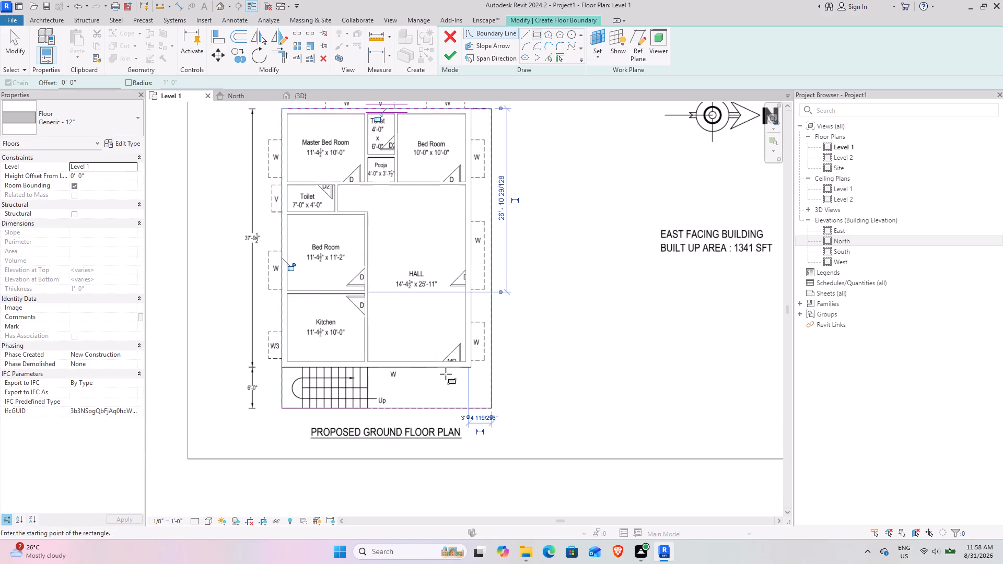
middle_click_drag(442, 371, 398, 327)
middle_click_drag(402, 315, 405, 371)
left_click(6, 41)
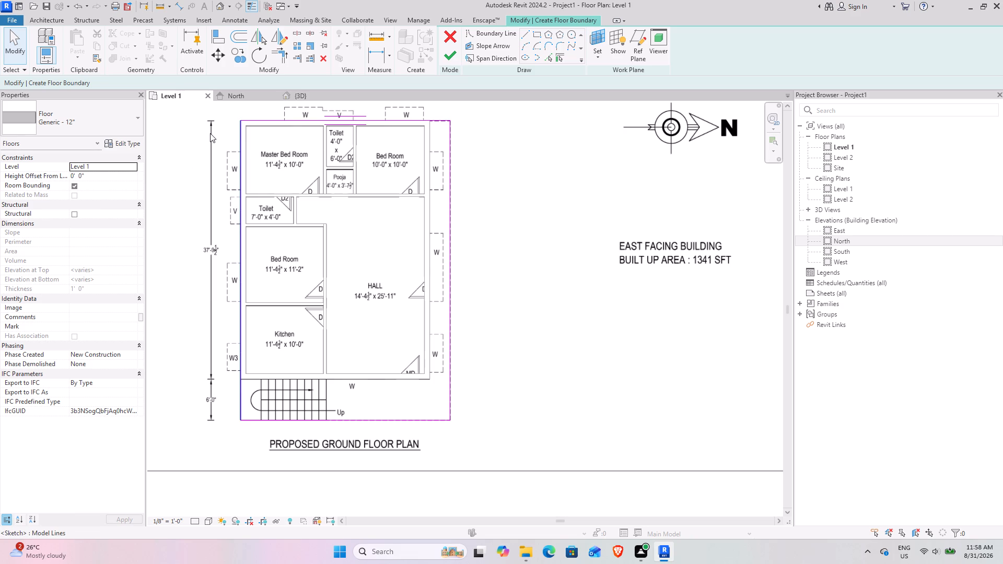
scroll(363, 142, "down", 3)
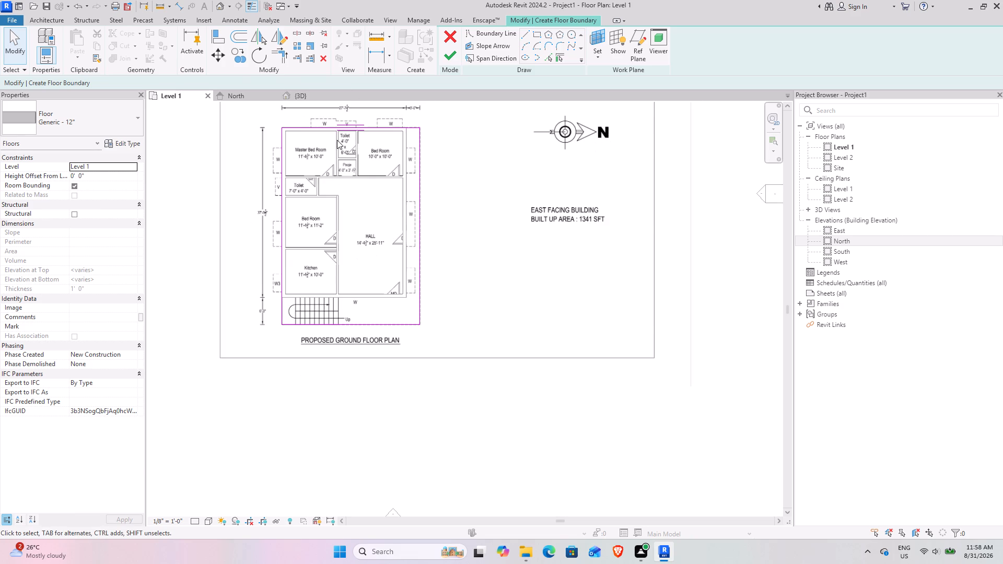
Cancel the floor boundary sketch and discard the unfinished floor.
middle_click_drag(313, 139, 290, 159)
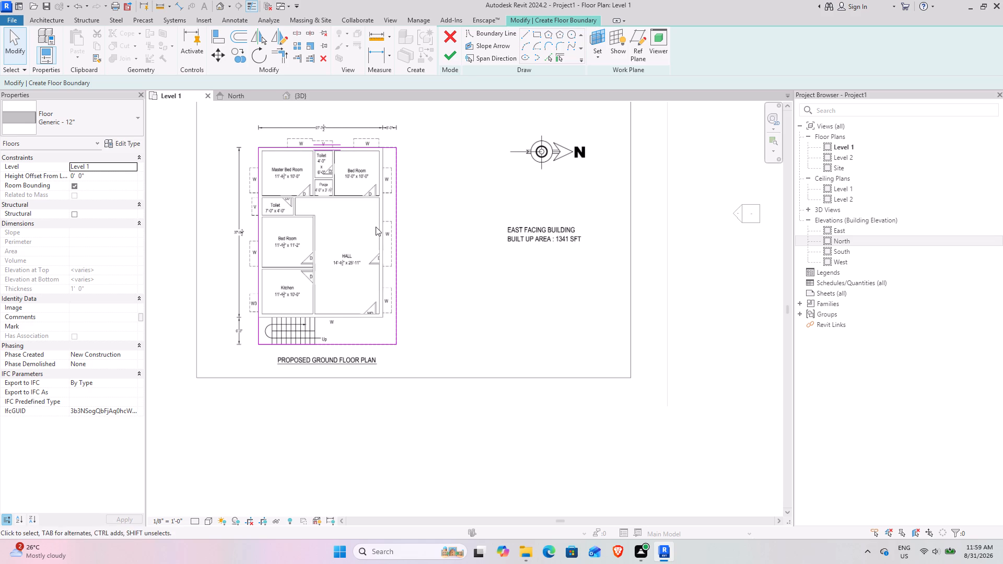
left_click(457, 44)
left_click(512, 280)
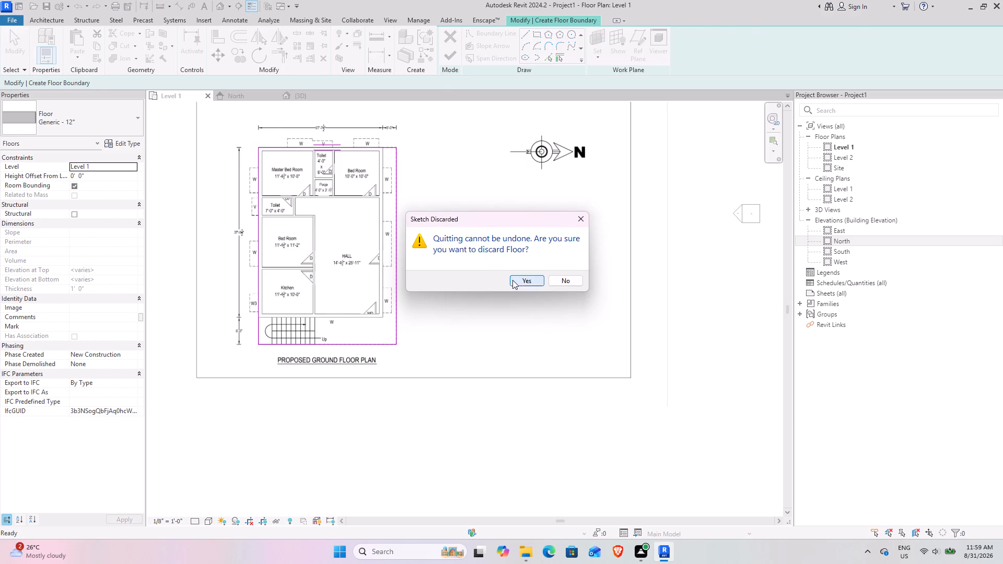
Draw a rectangle of 4.5" walls up to Level 2, offset 3'-0" outward from the building's exterior wall corners.
scroll(301, 195, "down", 2)
middle_click_drag(289, 194, 292, 169)
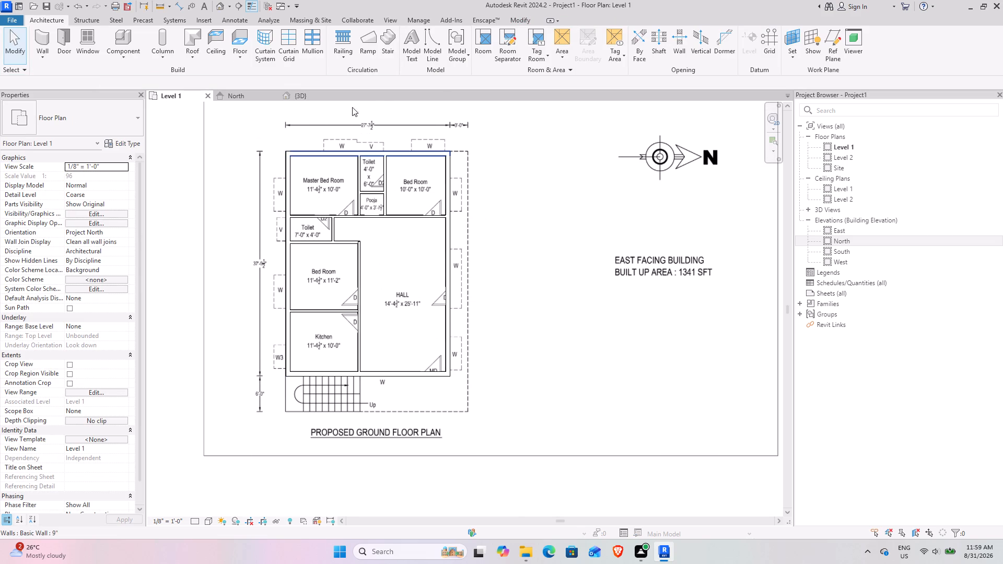
left_click(49, 34)
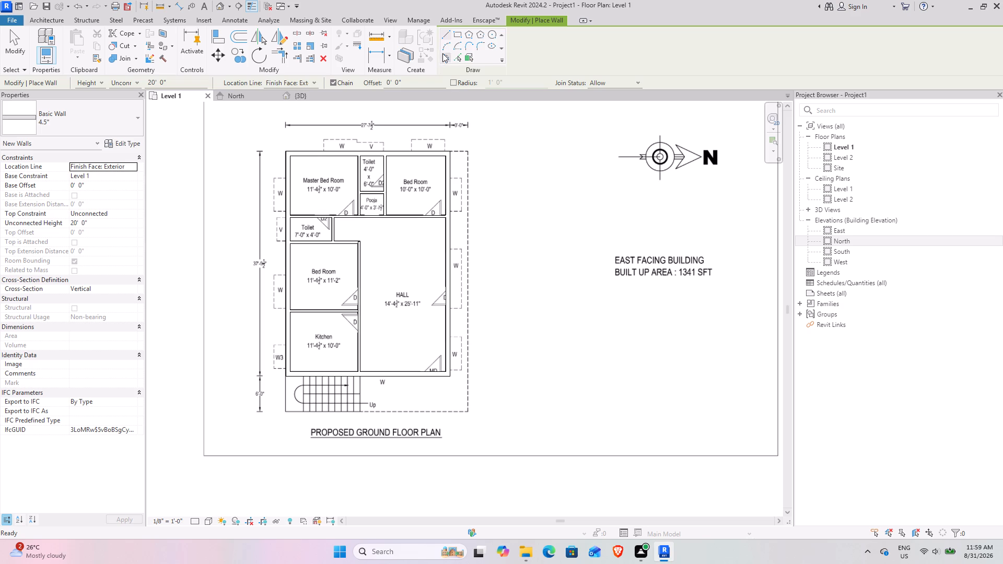
left_click(453, 36)
left_click(137, 84)
left_click(131, 100)
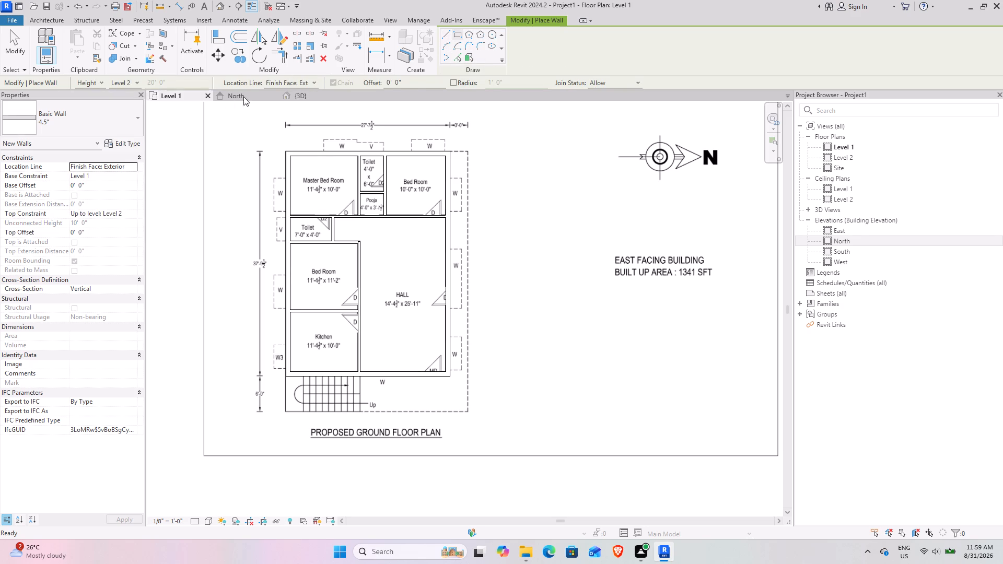
left_click_drag(422, 80, 305, 88)
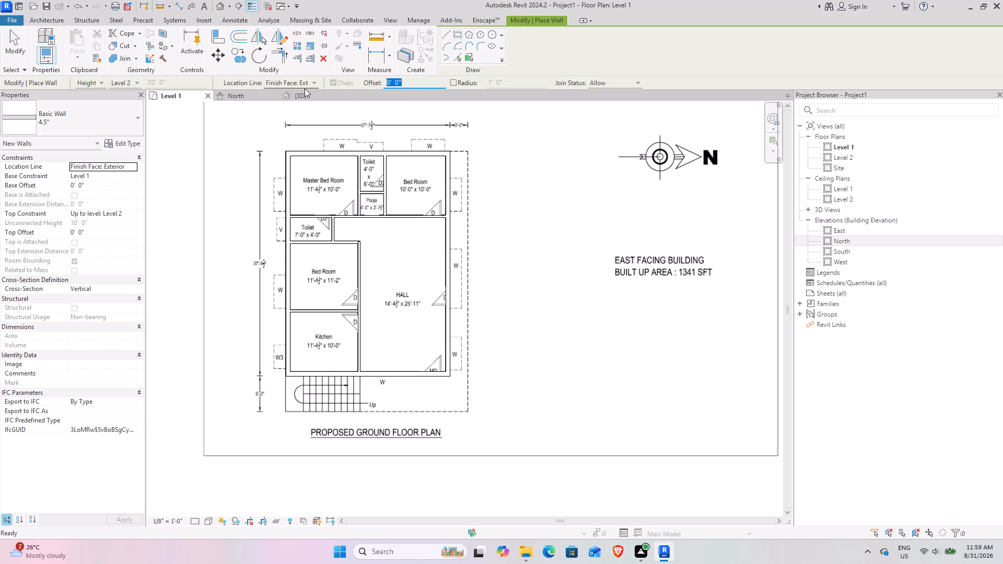
type("3'")
key("Return")
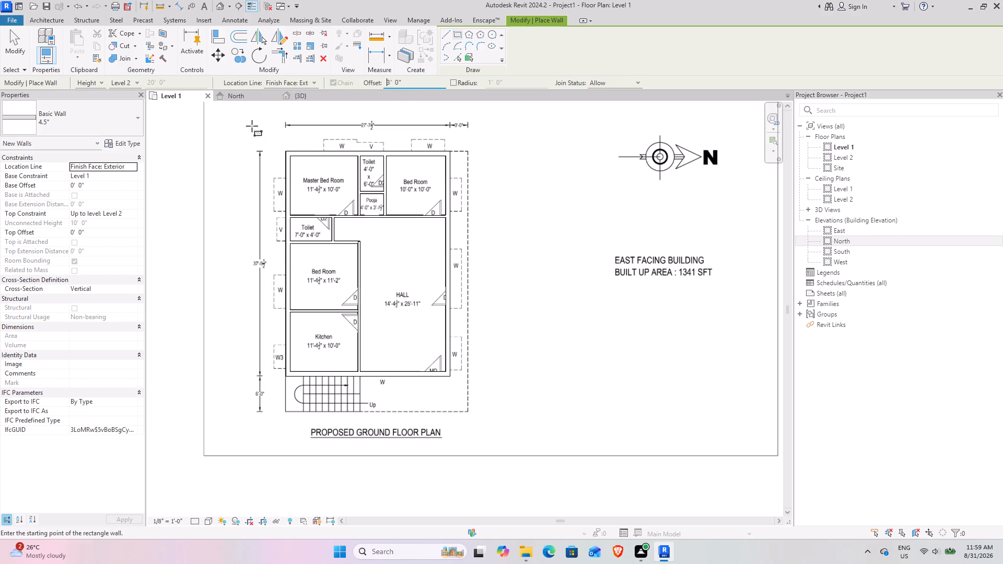
left_click(286, 147)
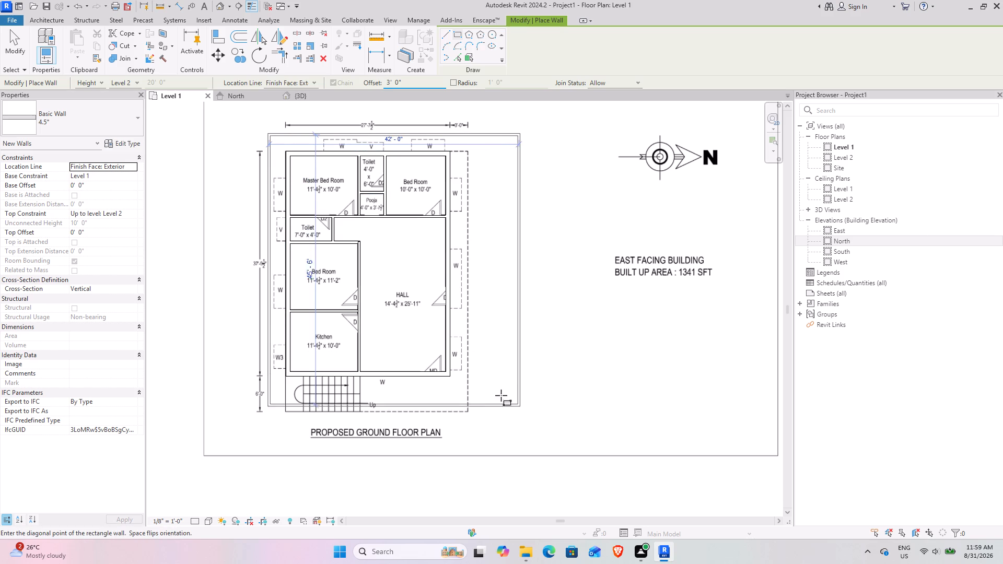
left_click(452, 381)
left_click(16, 35)
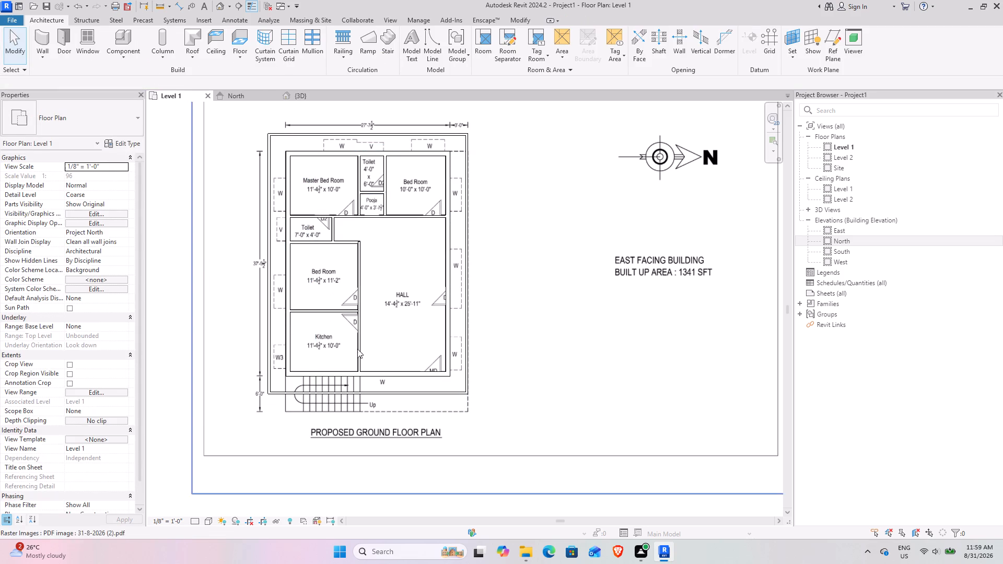
Set the stair-side outer wall's distance from the building to 8'-0".
left_click(409, 396)
left_click(215, 383)
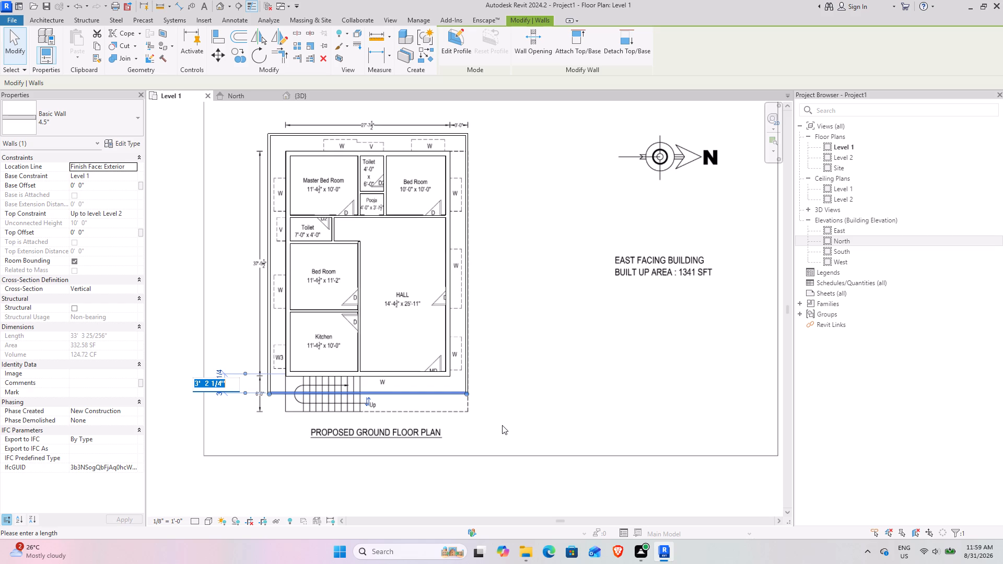
type("8'")
key("Return")
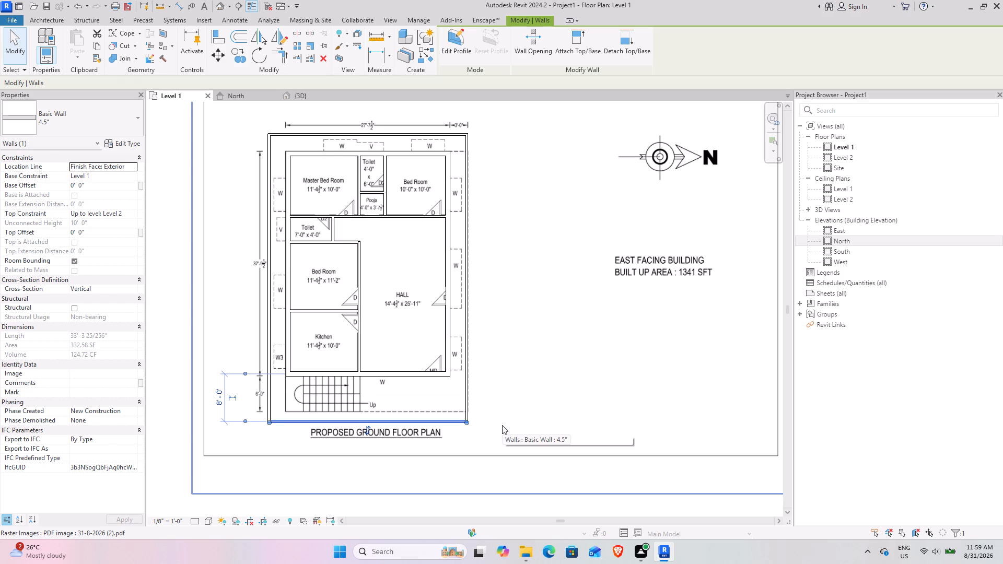
left_click(564, 377)
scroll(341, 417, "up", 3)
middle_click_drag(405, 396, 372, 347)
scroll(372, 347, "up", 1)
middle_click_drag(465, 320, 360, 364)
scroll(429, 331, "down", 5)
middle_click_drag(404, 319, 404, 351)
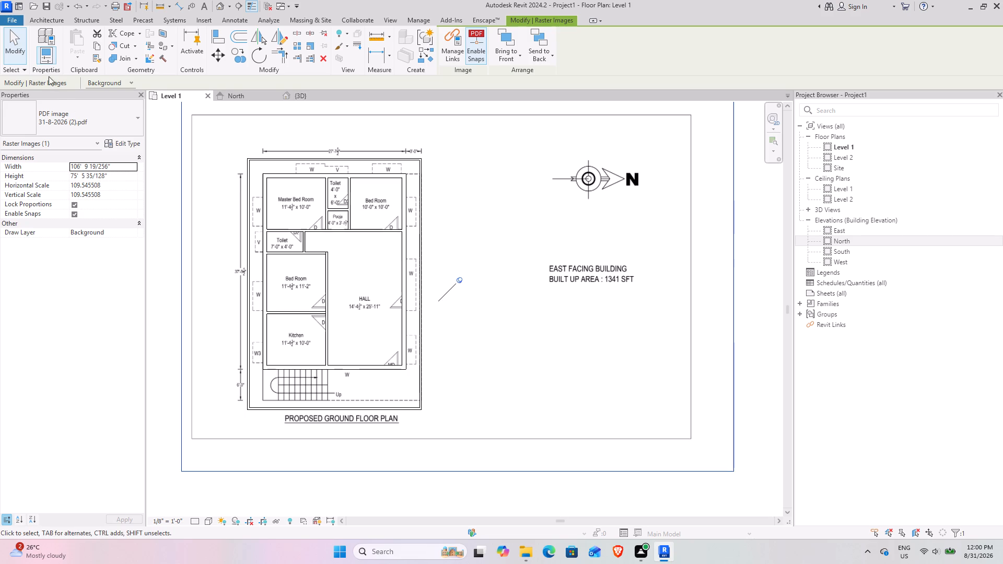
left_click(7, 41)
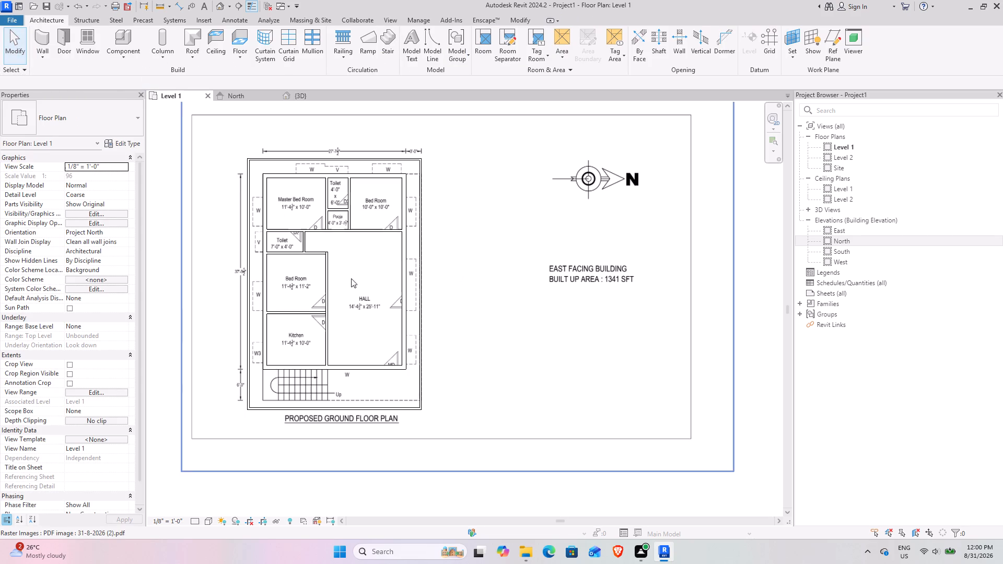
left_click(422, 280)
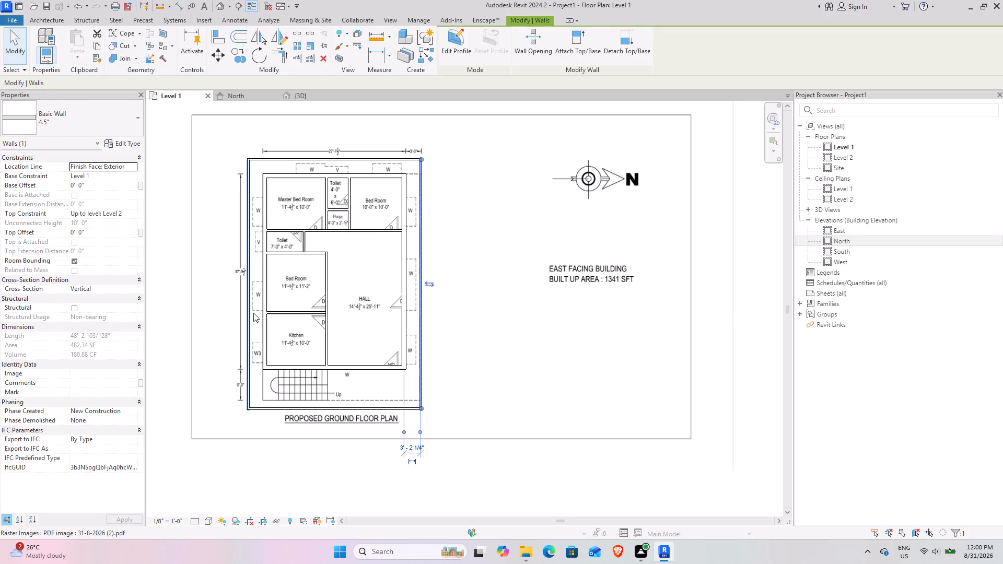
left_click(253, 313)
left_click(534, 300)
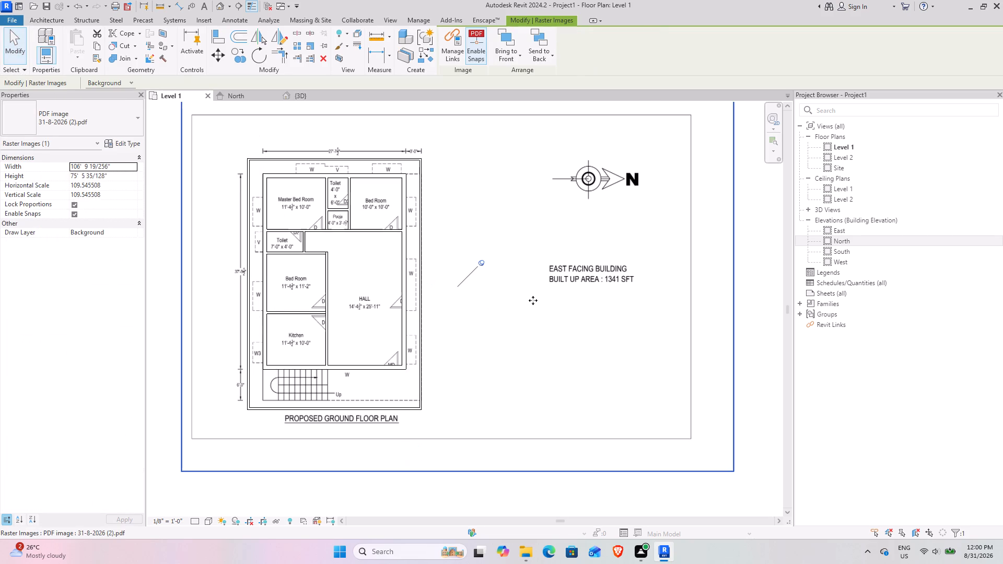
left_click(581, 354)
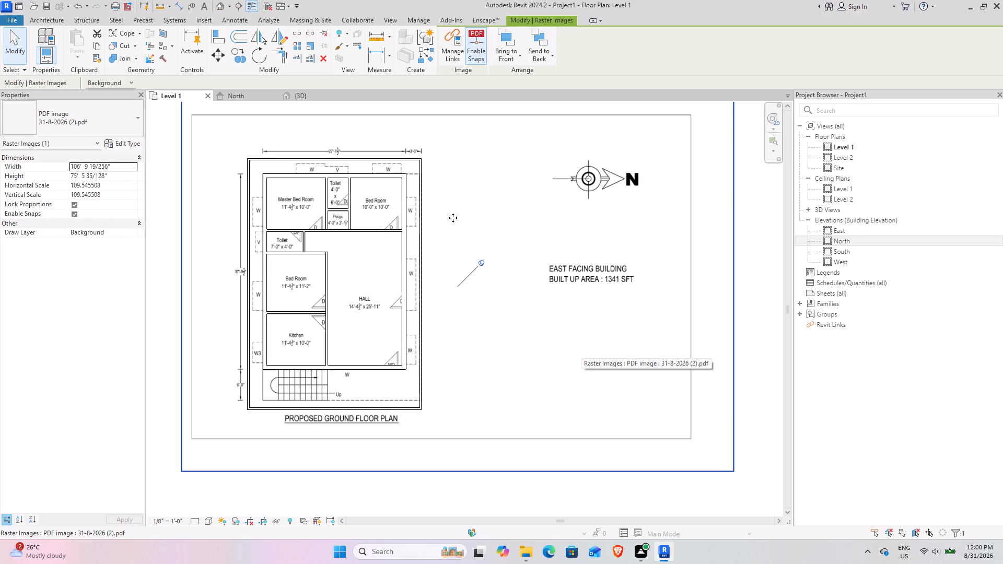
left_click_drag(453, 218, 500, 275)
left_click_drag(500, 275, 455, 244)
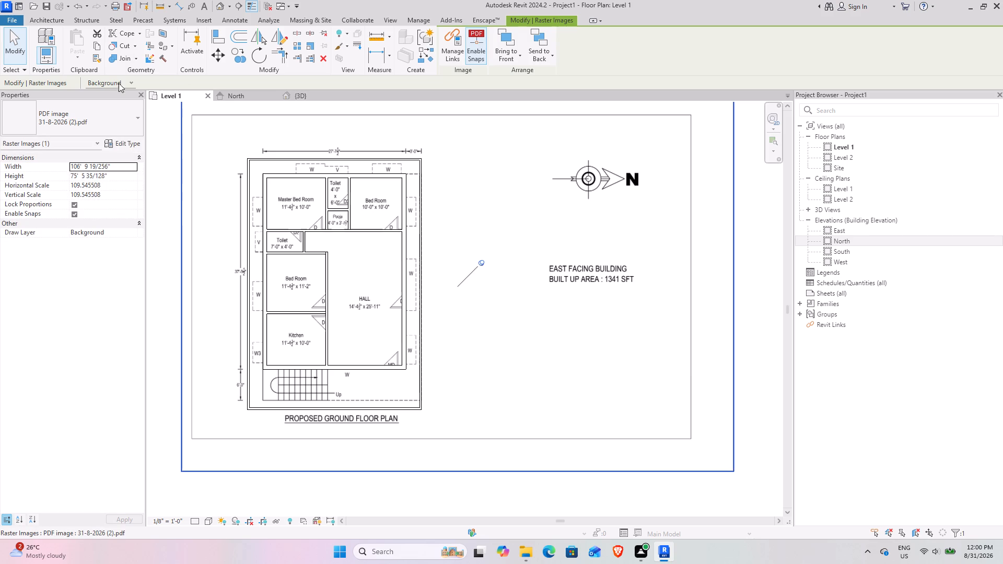
In the 3D view, set the four outer 4.5" walls' top constraint to Unconnected with a height of 6".
left_click(305, 98)
left_click(632, 396)
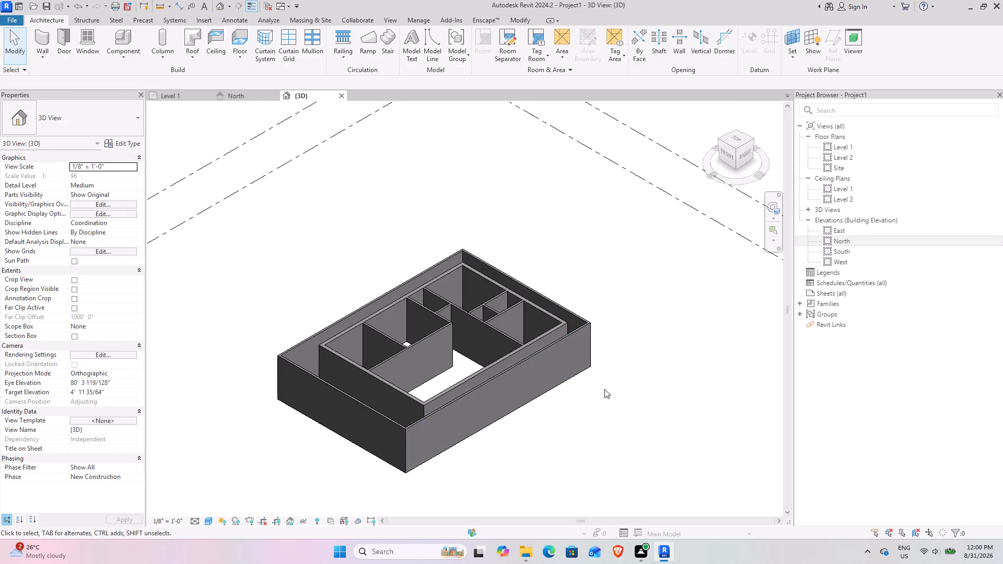
left_click(363, 401)
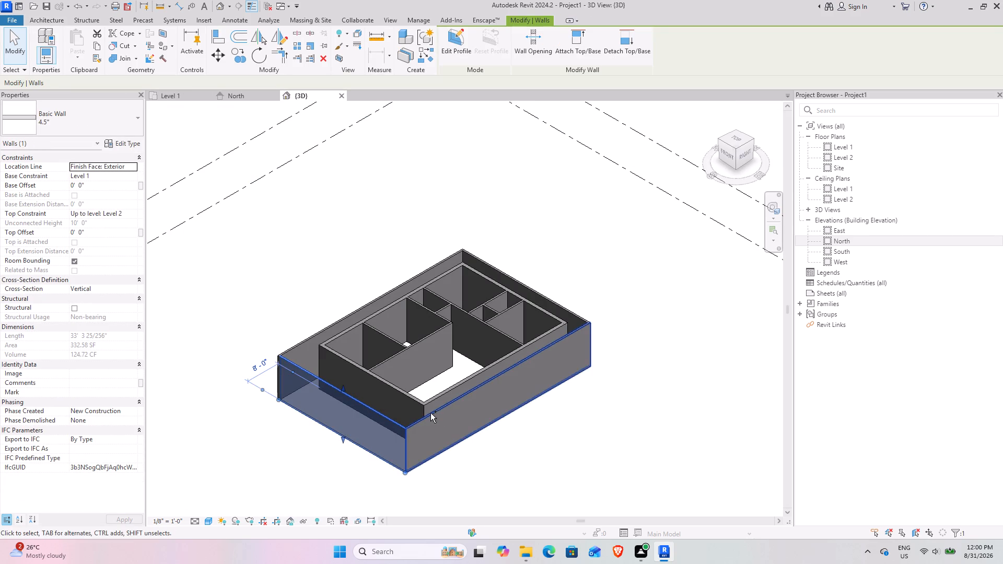
left_click(430, 413, "ctrl")
left_click(307, 341, "ctrl")
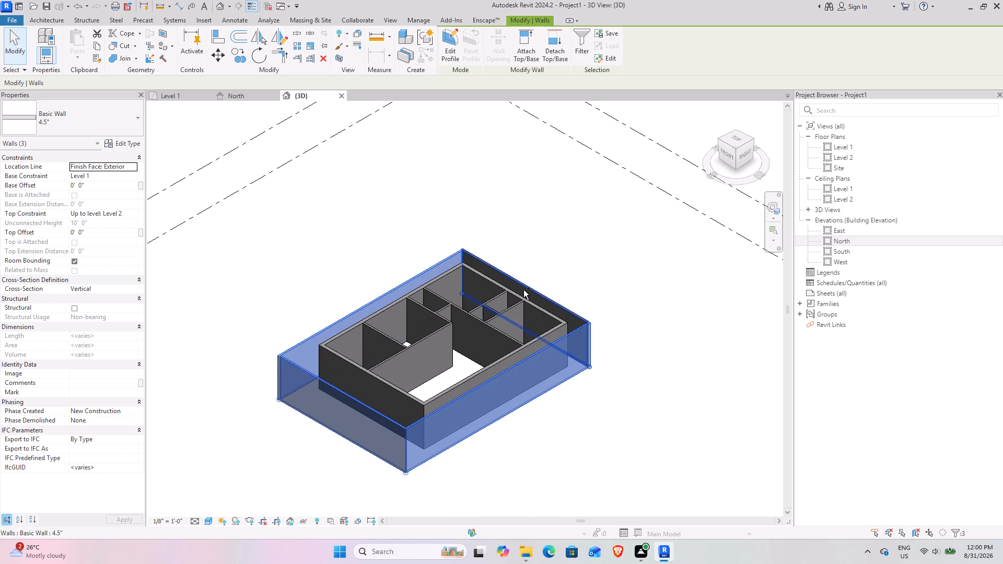
left_click(523, 290, "ctrl")
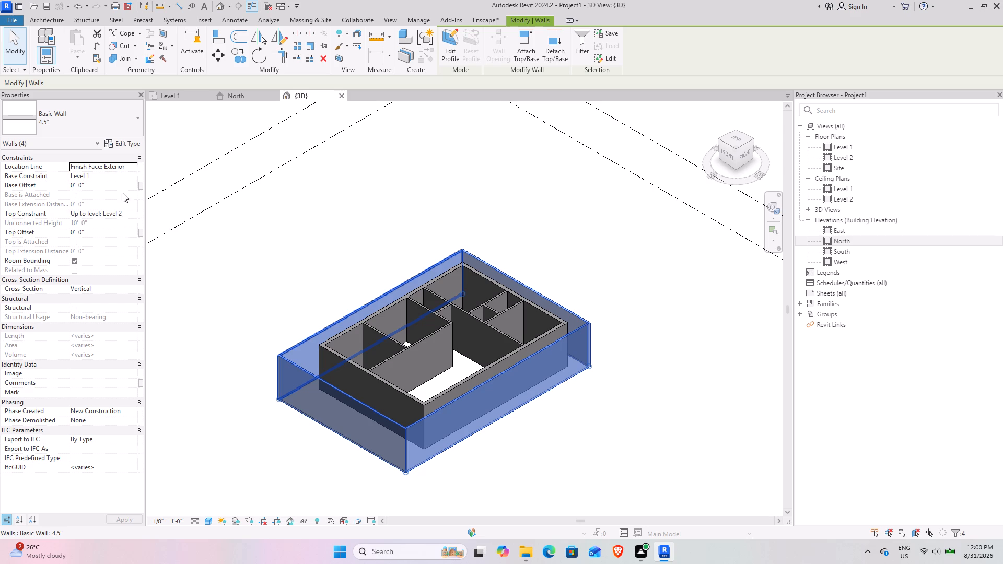
left_click(131, 212)
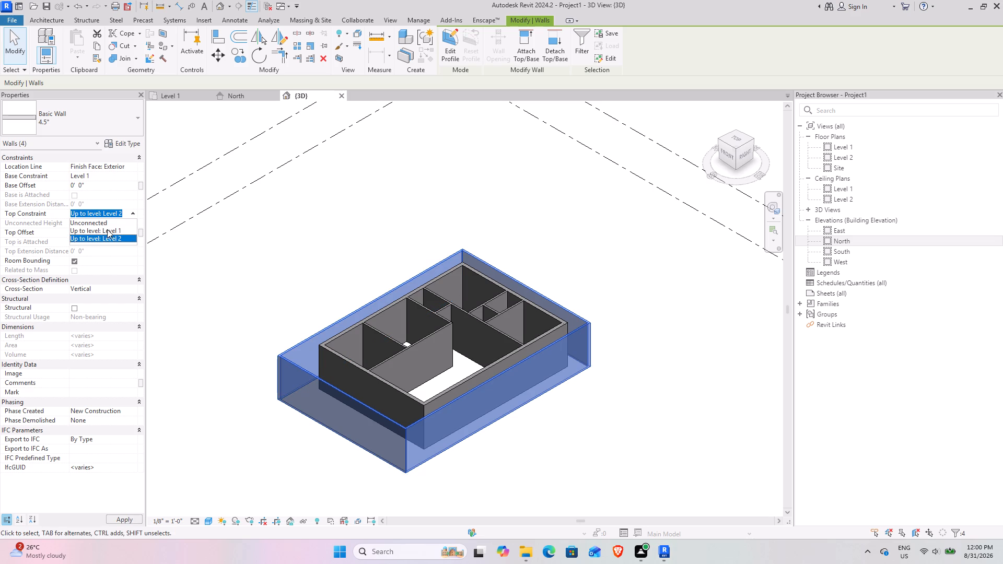
left_click(95, 220)
left_click(95, 220)
type("6\"")
key("Return")
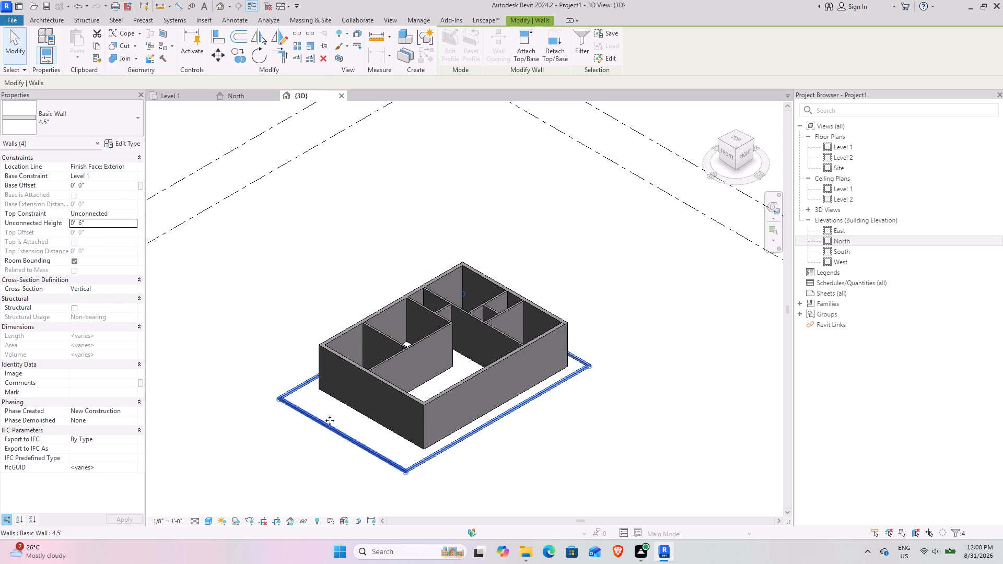
Set the unconnected height of the four outer walls to 6'-0".
left_click(97, 220)
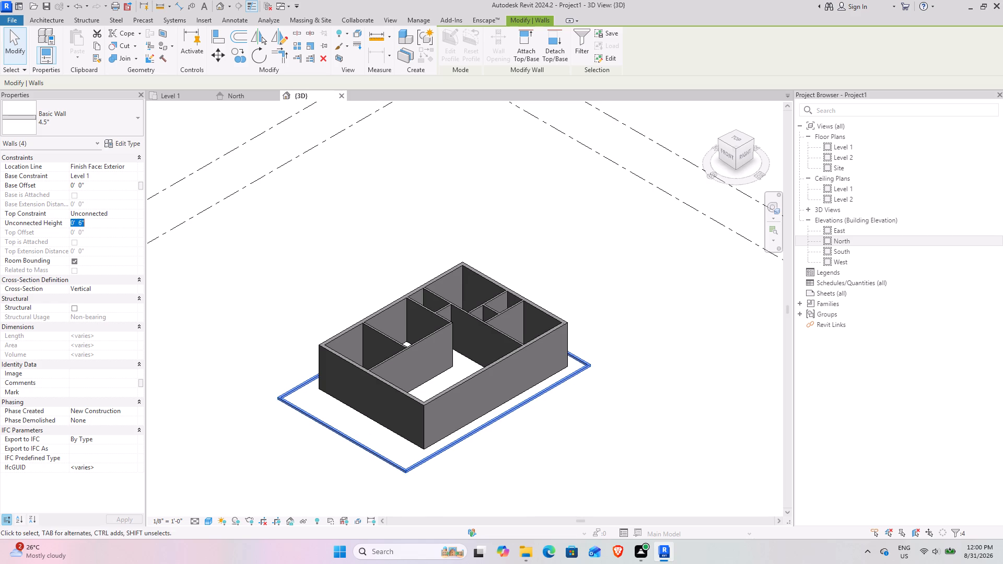
key("6")
key("Return")
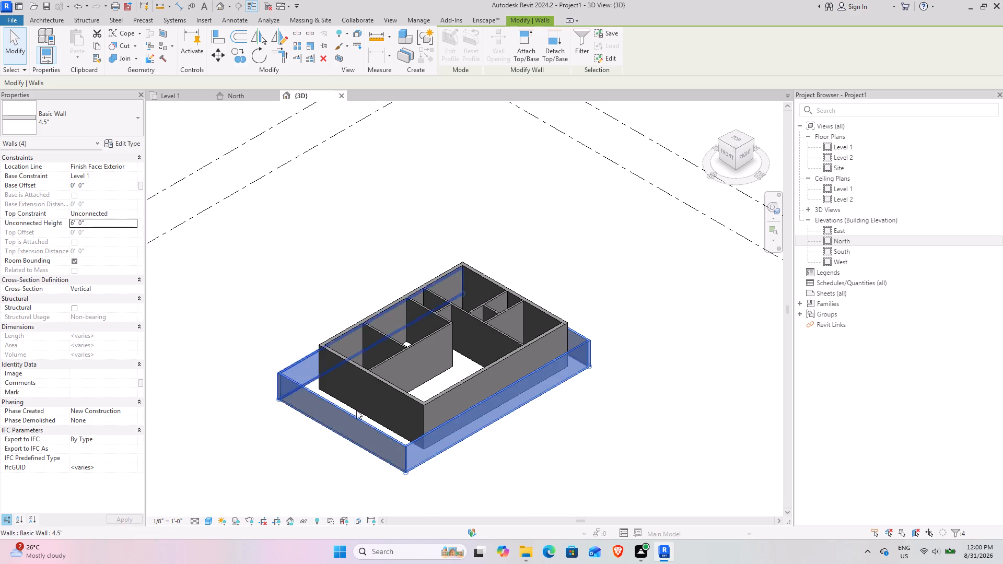
left_click(613, 480)
scroll(419, 429, "up", 3)
middle_click_drag(504, 384, 534, 320)
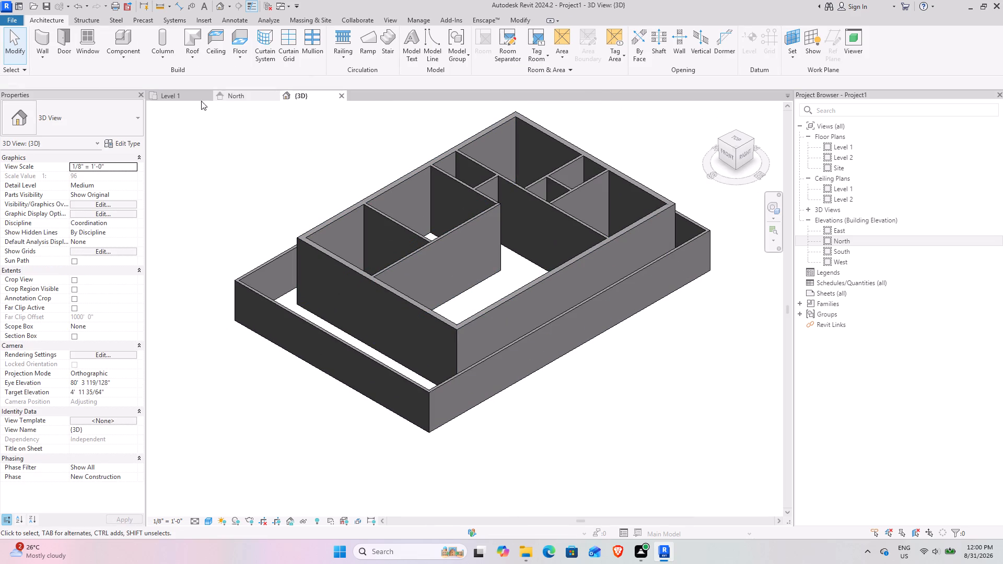
On the Level 1 plan, create a rectangular Generic - 12" floor reaching the outer faces of the perimeter walls.
left_click(187, 98)
left_click(237, 42)
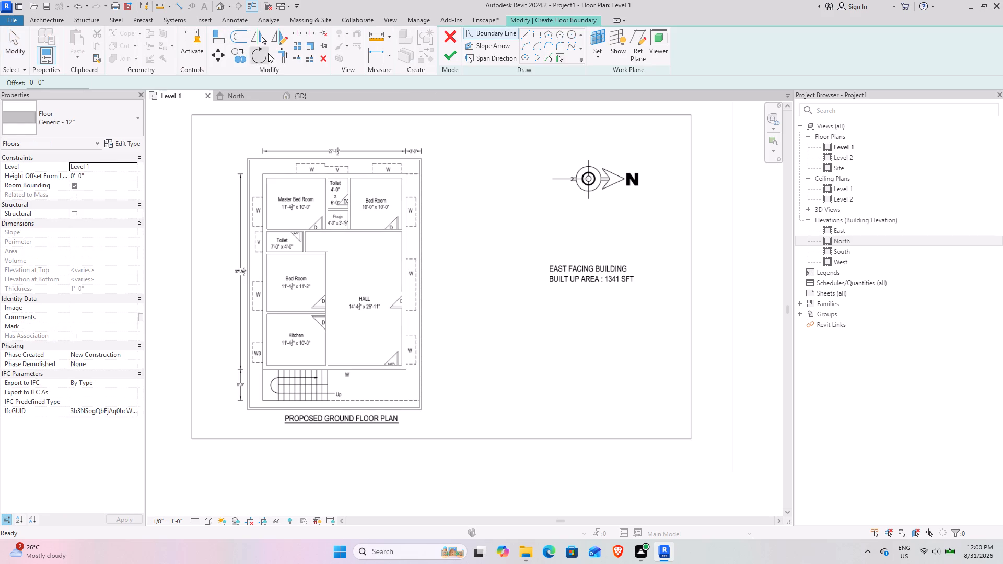
left_click(540, 33)
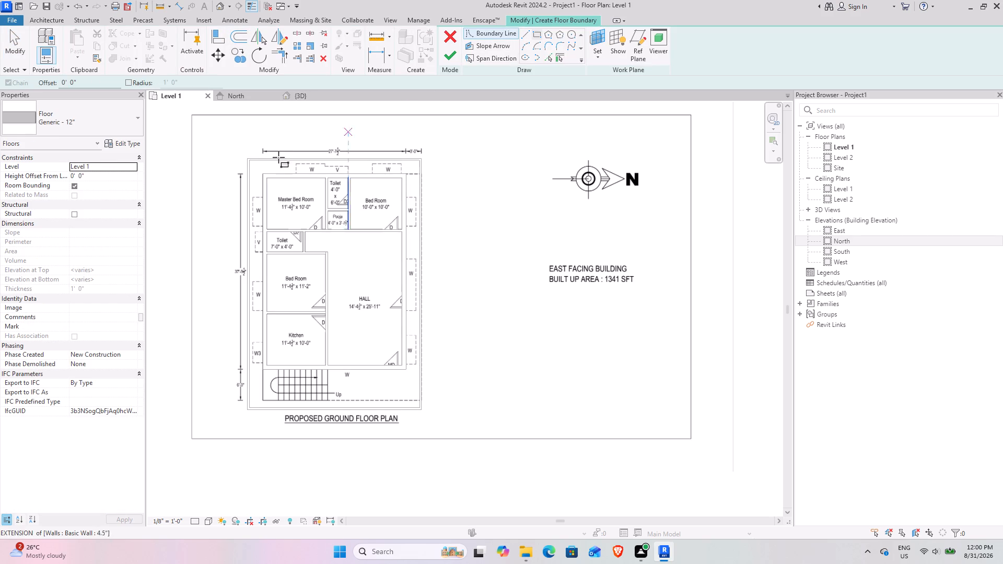
left_click(246, 154)
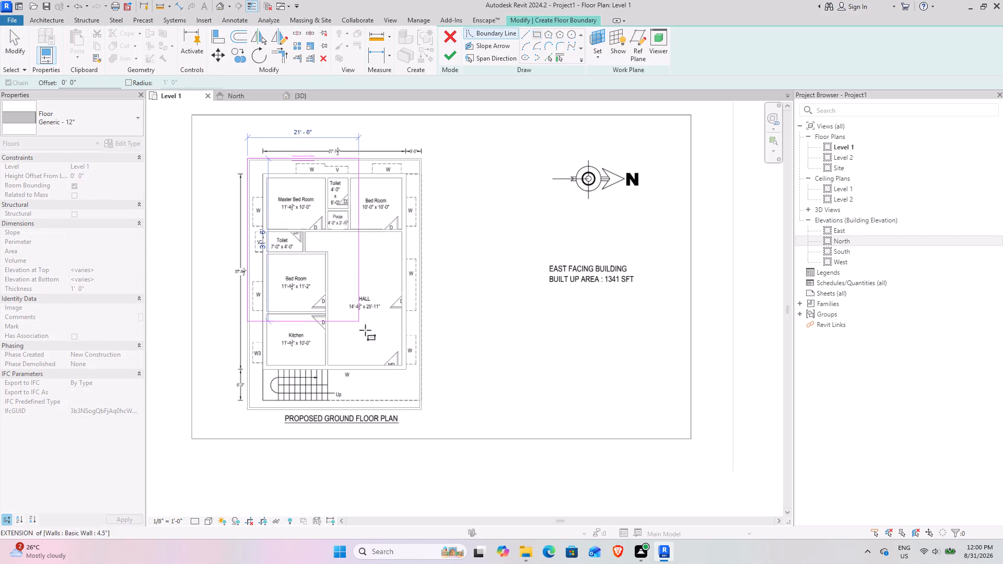
left_click(425, 413)
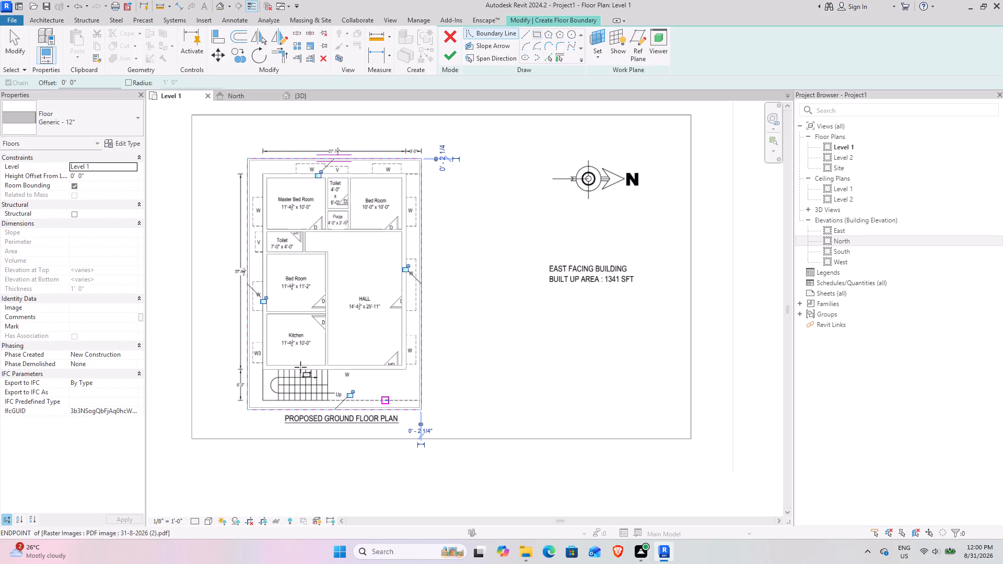
left_click(451, 53)
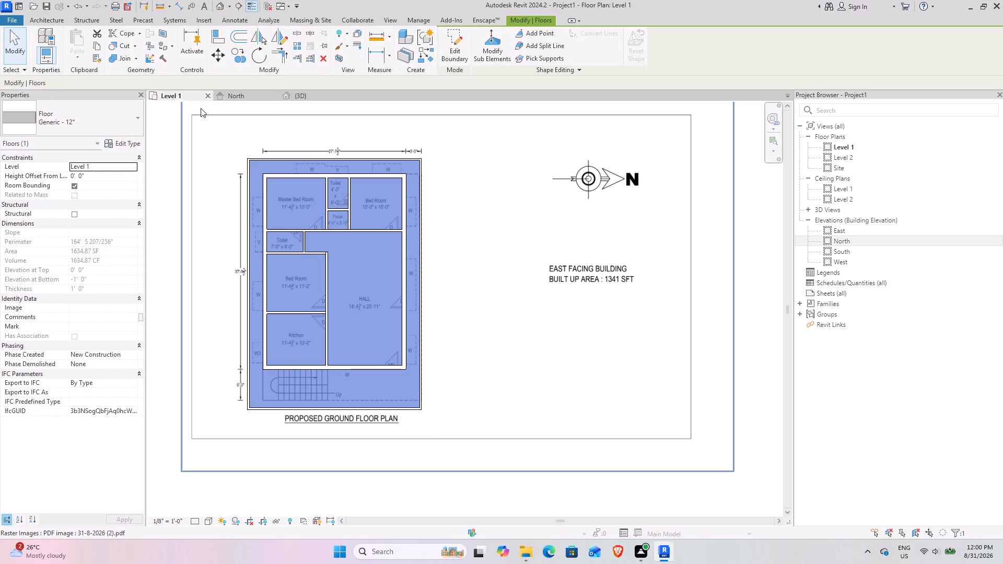
Return to the 3D view and examine the floor together with the building and perimeter walls.
left_click(311, 98)
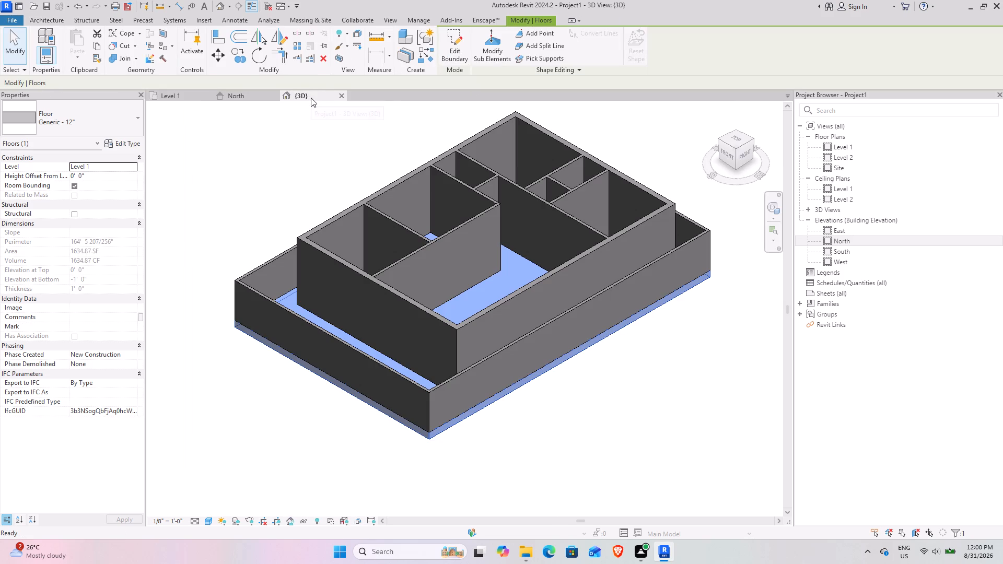
left_click(588, 407)
scroll(456, 346, "up", 4)
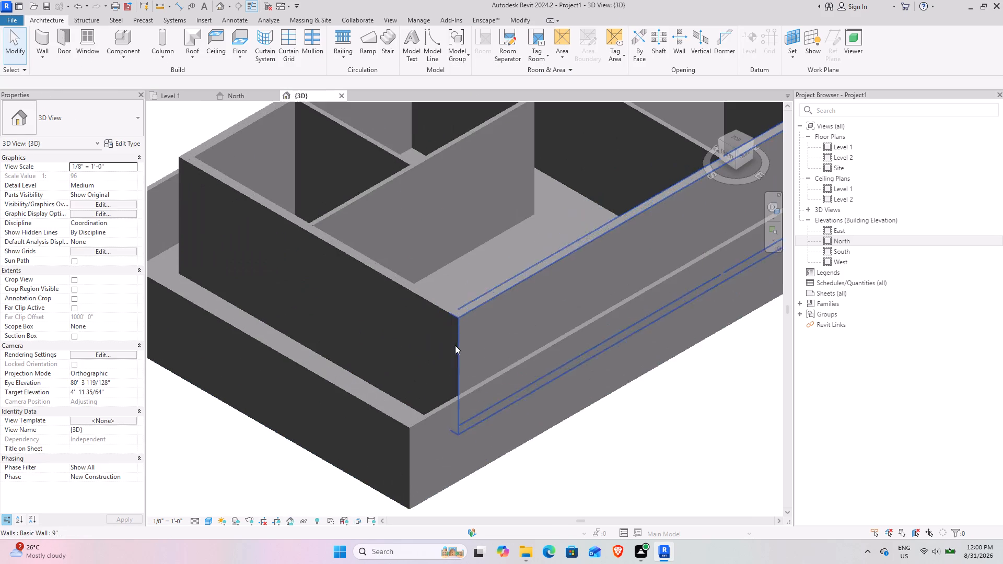
middle_click_drag(405, 401, 332, 361)
scroll(328, 356, "down", 5)
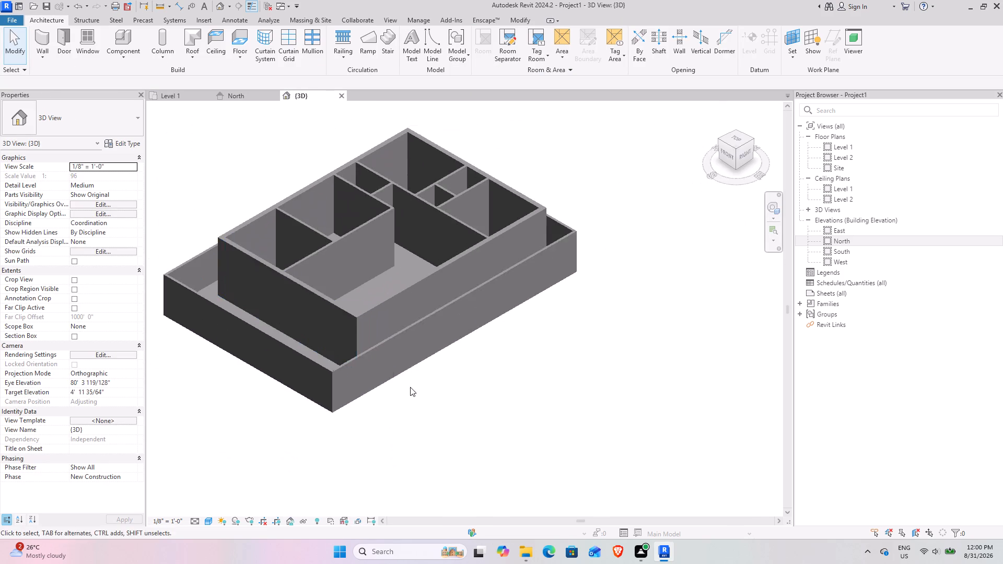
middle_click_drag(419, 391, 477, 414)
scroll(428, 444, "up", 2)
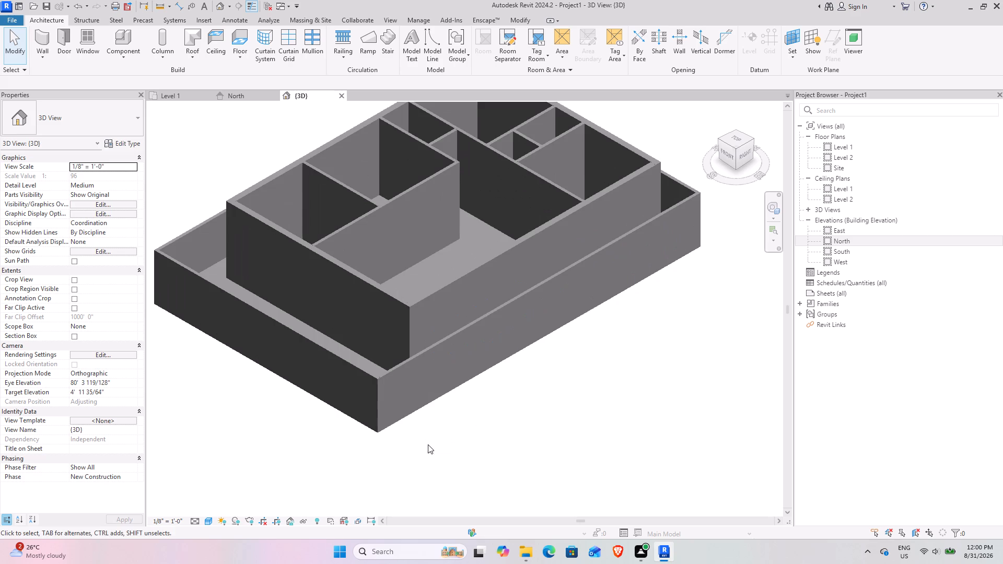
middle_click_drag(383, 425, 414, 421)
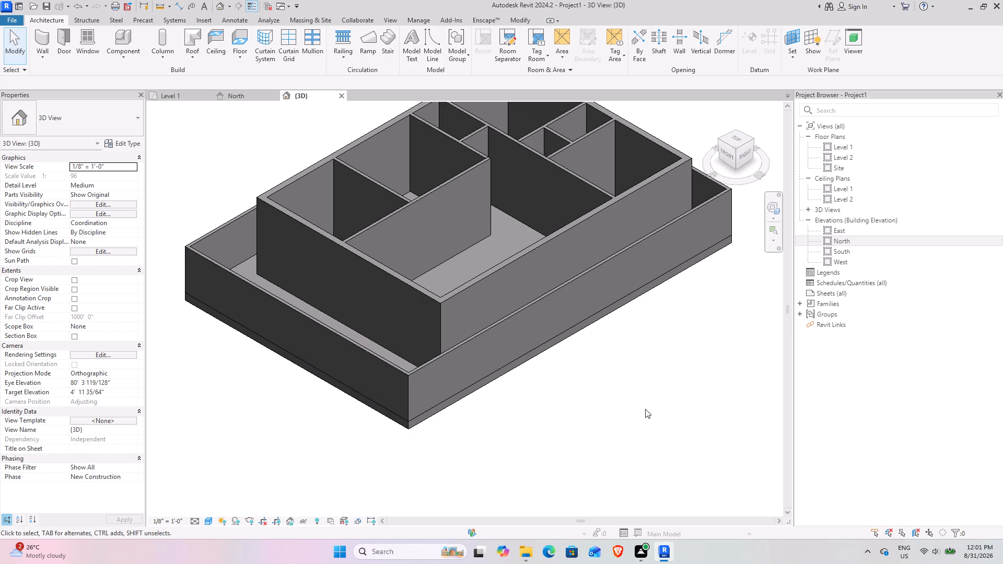
On the Level 1 plan, set the visual style to Wireframe so the PDF plan shows through the floor.
left_click(189, 97)
scroll(321, 229, "down", 3)
middle_click_drag(343, 228, 364, 220)
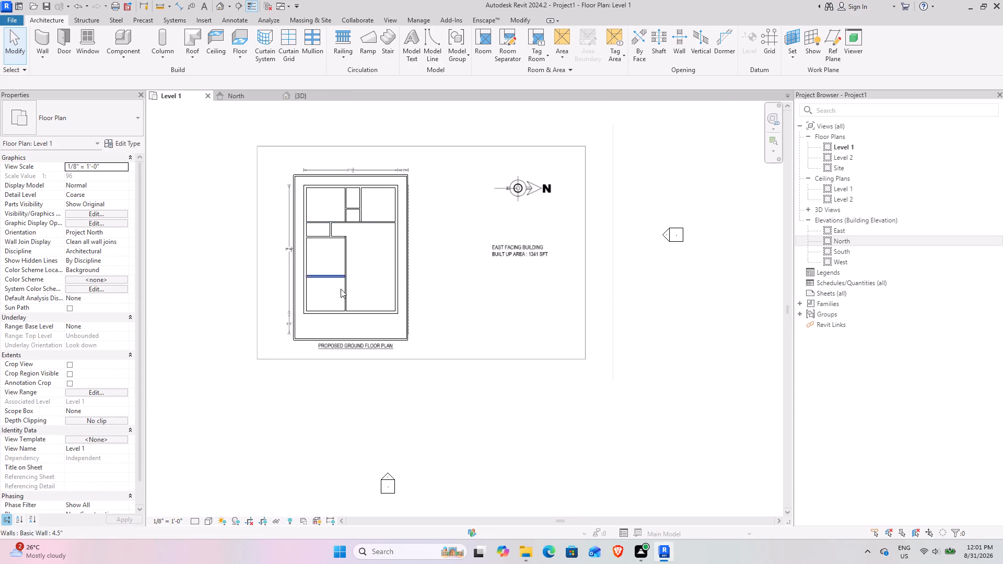
scroll(335, 285, "up", 6)
scroll(426, 260, "down", 2)
middle_click_drag(409, 266, 391, 339)
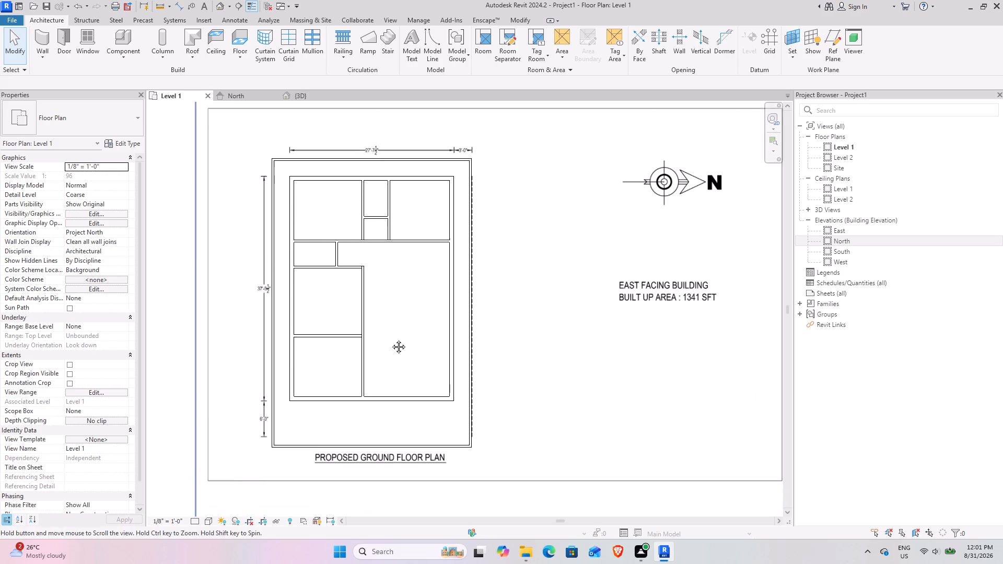
middle_click_drag(391, 339, 391, 350)
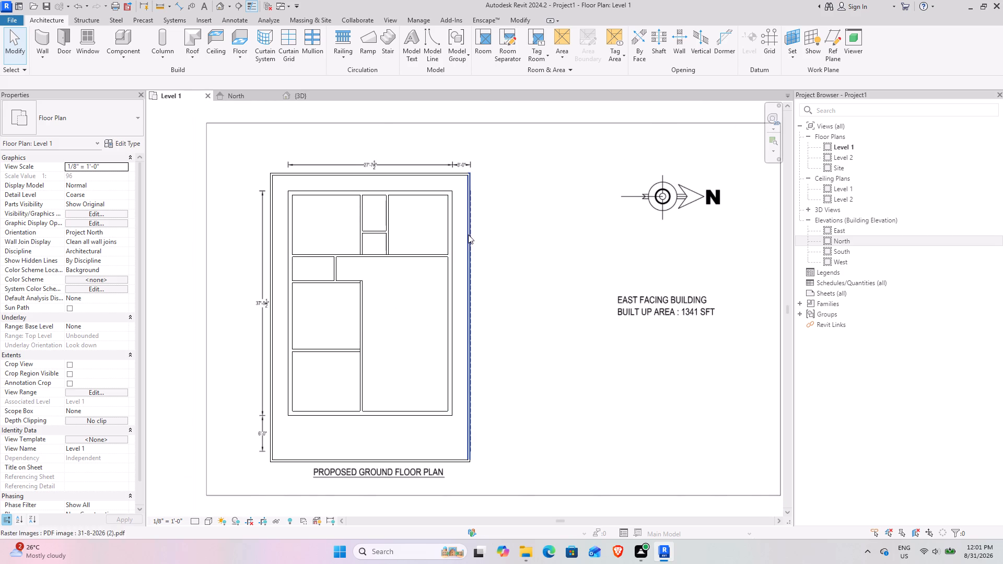
left_click(589, 253)
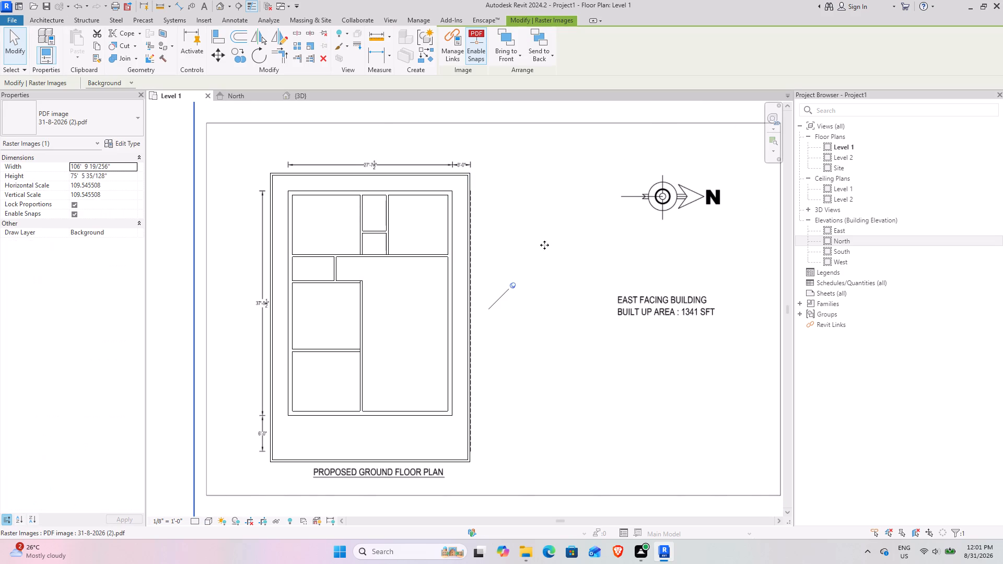
left_click(130, 83)
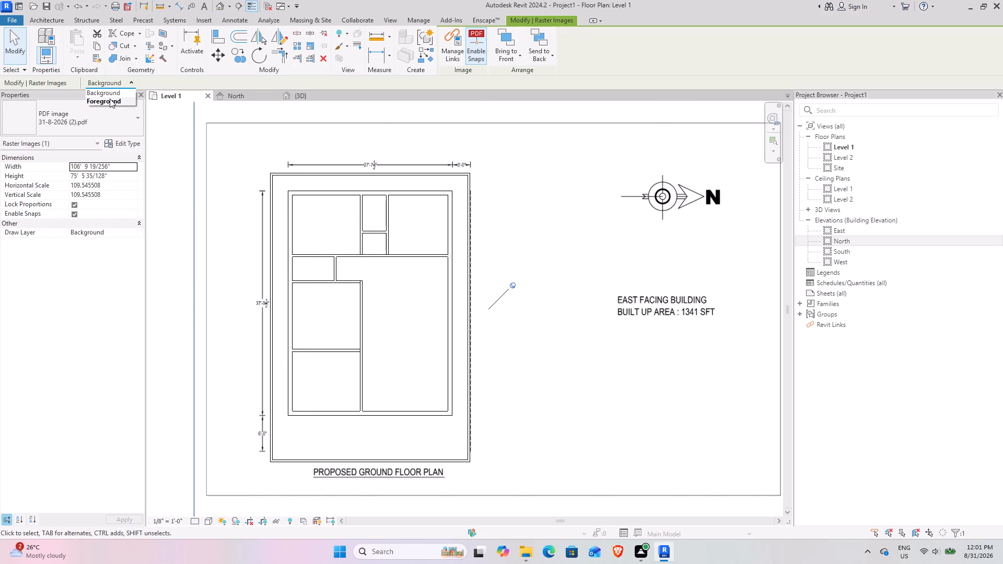
left_click(177, 223)
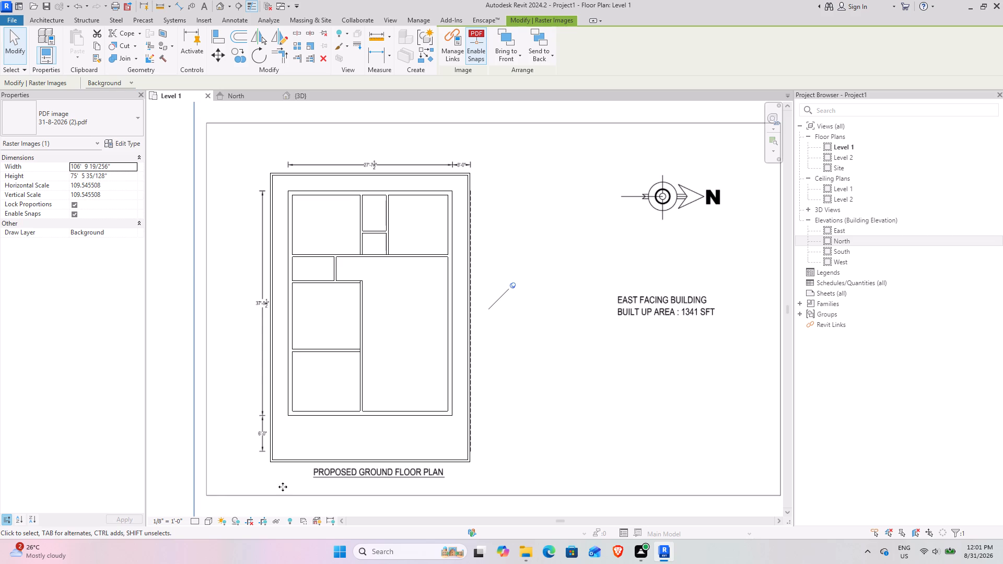
left_click(213, 522)
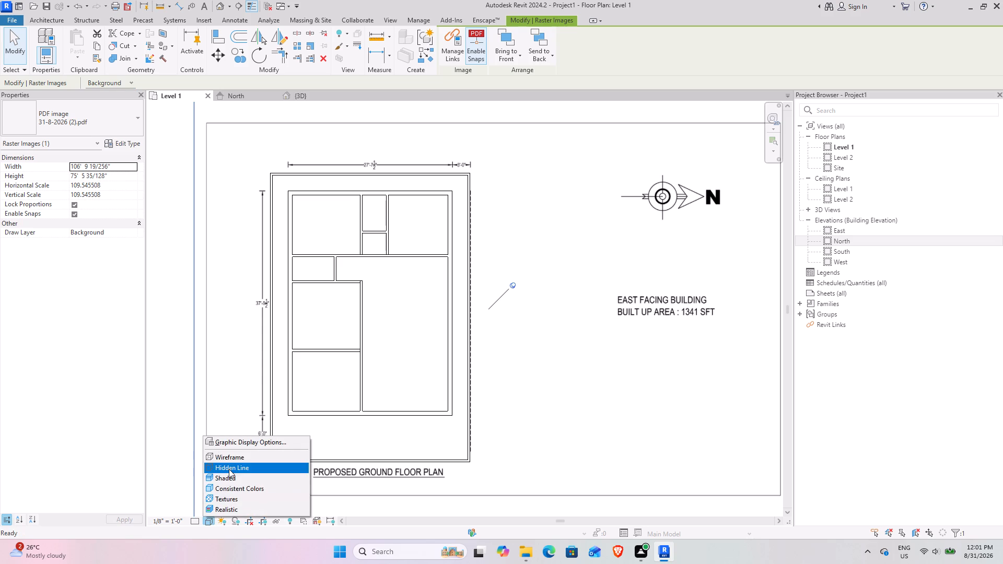
left_click(228, 461)
scroll(322, 222, "up", 2)
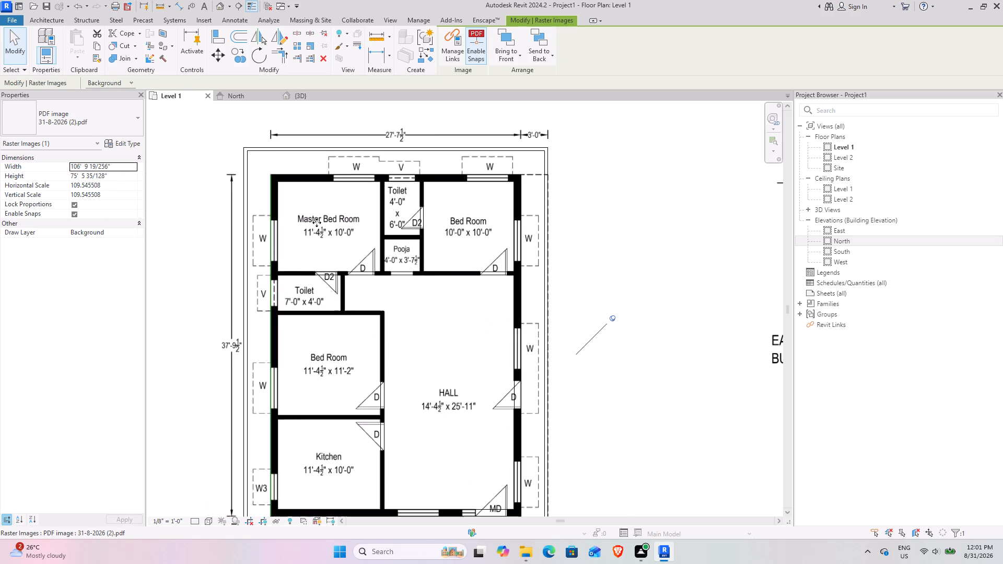
scroll(317, 222, "up", 4)
scroll(302, 315, "up", 2)
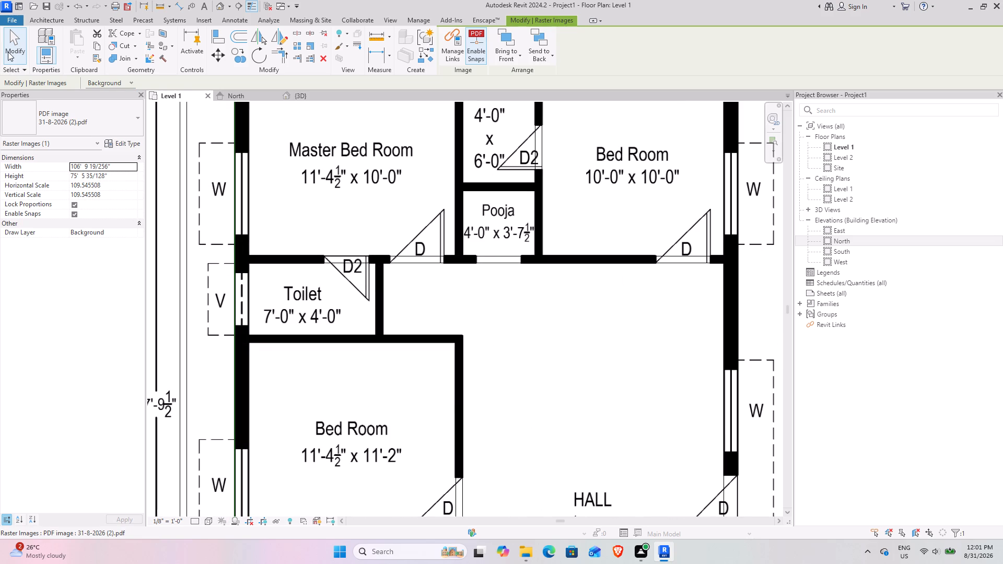
left_click(8, 52)
Measure the width of the D2 door opening between the Master Bed Room and the 7'-0" x 4'-0" Toilet.
scroll(338, 256, "up", 5)
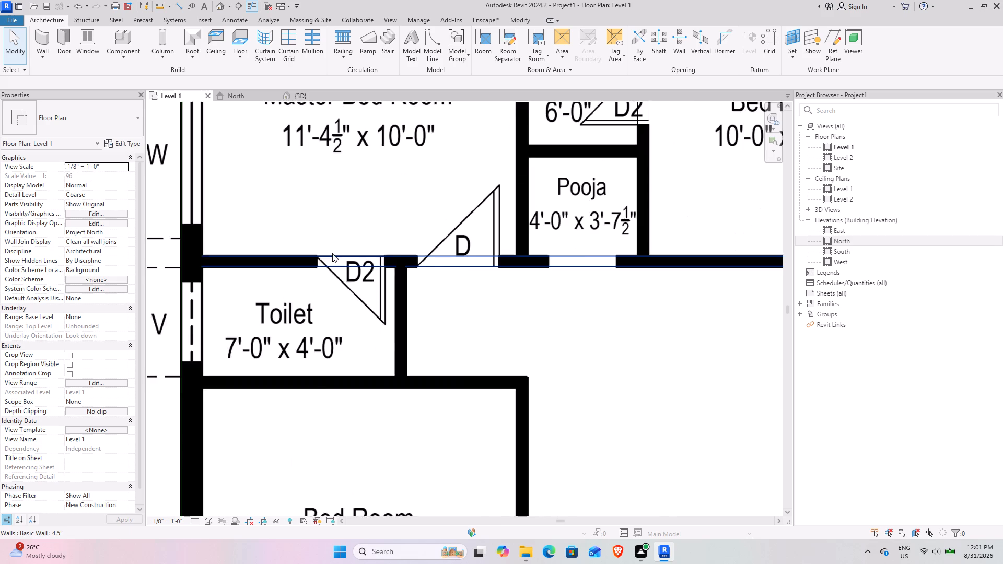
scroll(332, 253, "up", 6)
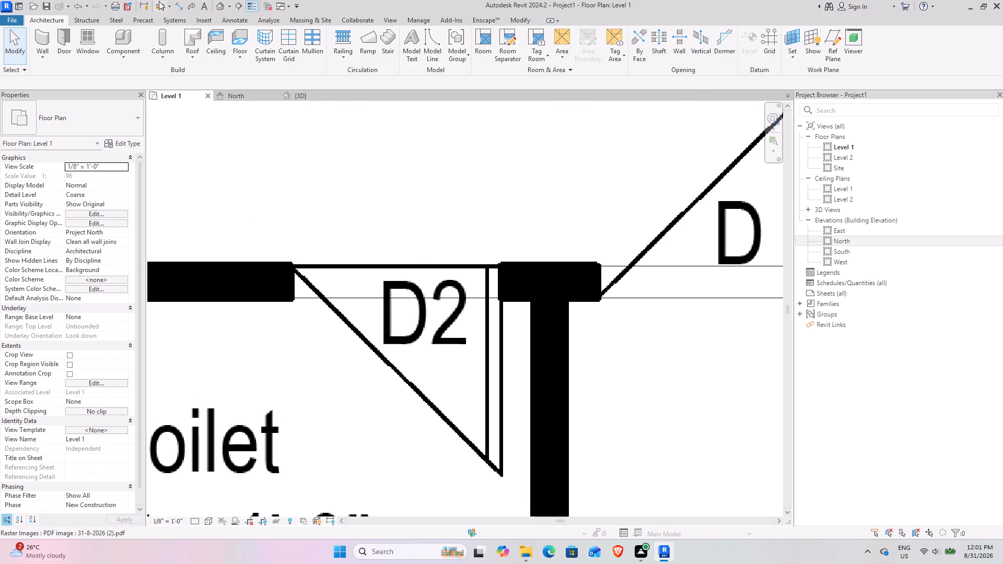
left_click(159, 1)
left_click(295, 265)
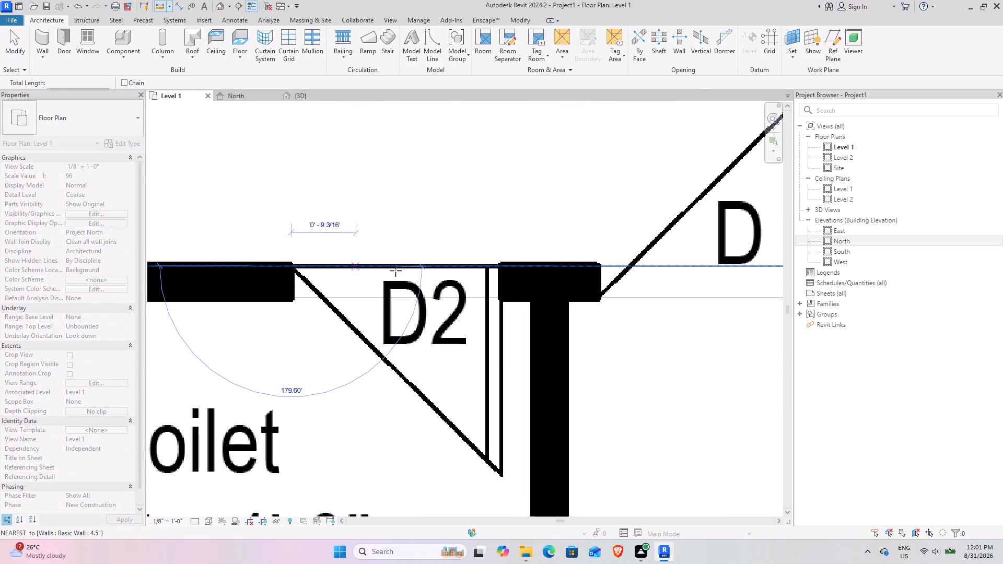
scroll(502, 266, "down", 4)
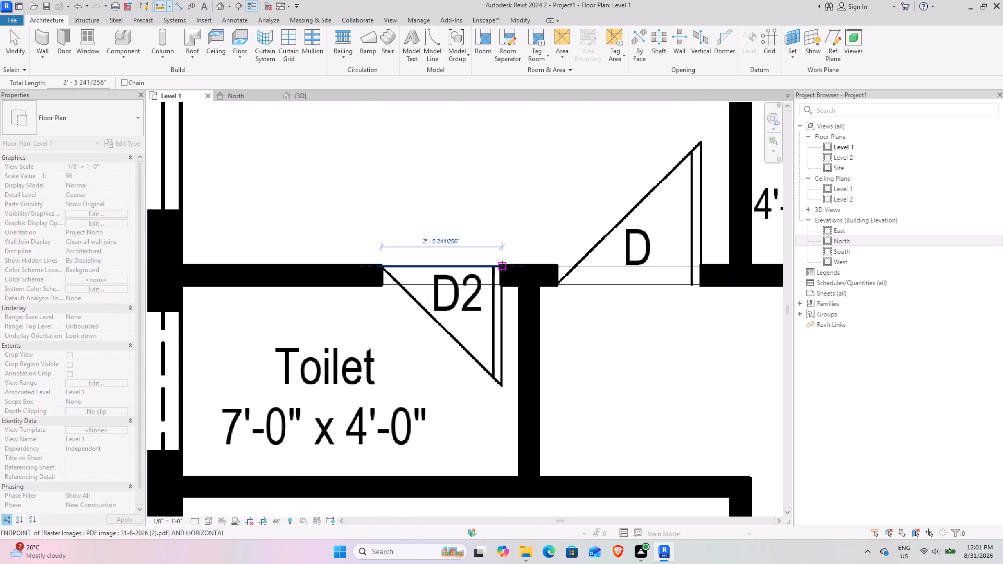
scroll(502, 266, "down", 6)
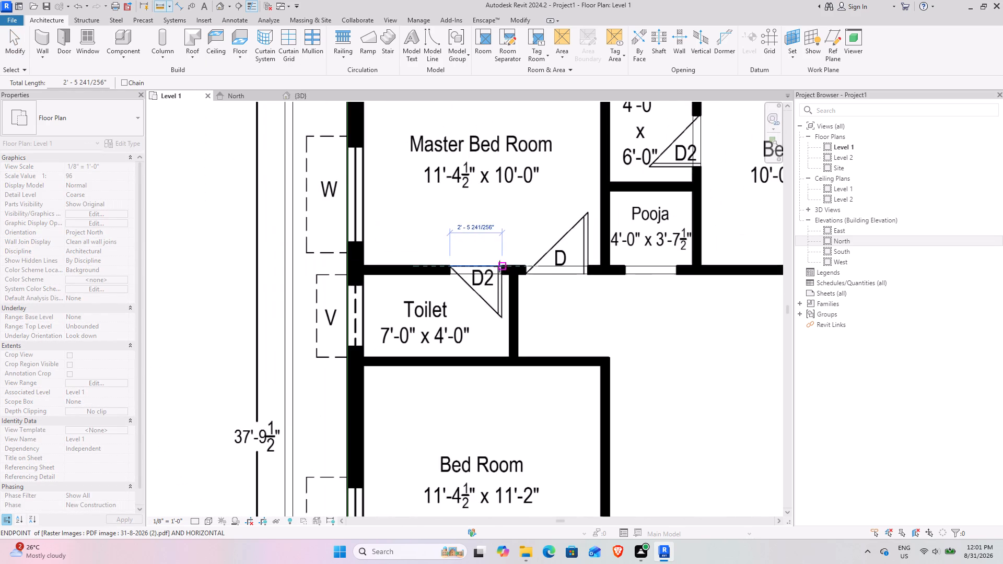
middle_click_drag(497, 266, 332, 244)
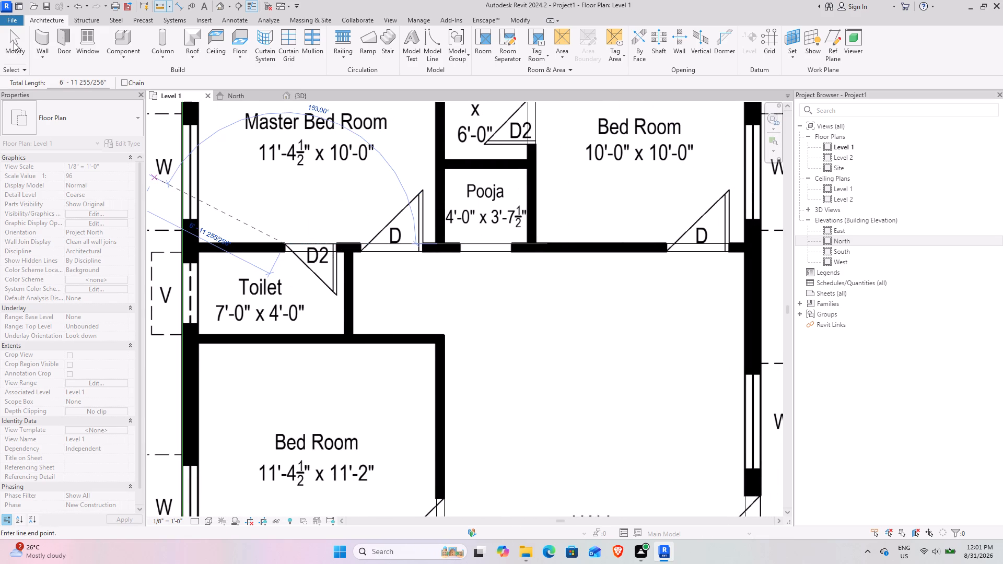
left_click(14, 42)
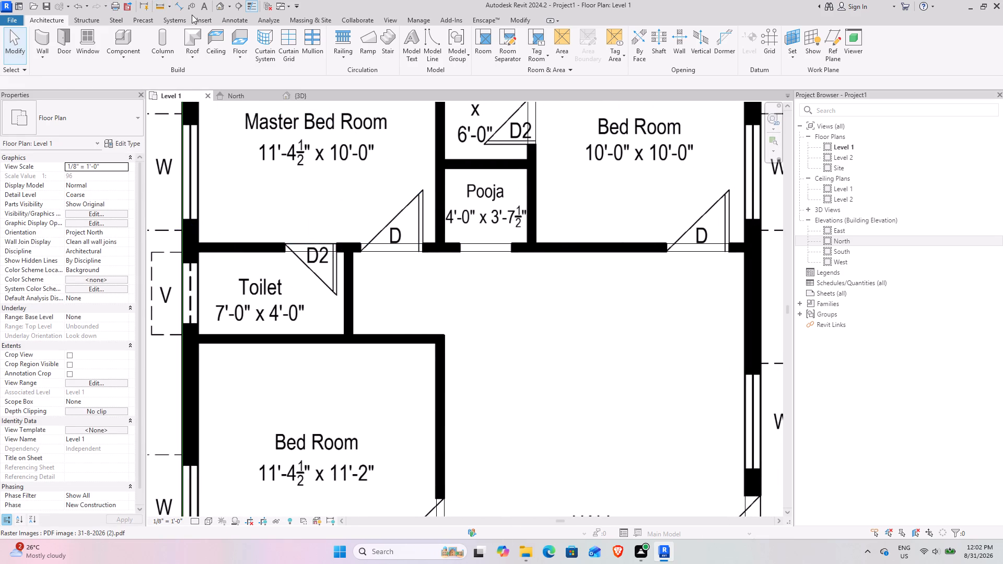
Measure the width of the Master Bed Room's D door opening on the PDF plan.
left_click(156, 2)
scroll(370, 268, "up", 7)
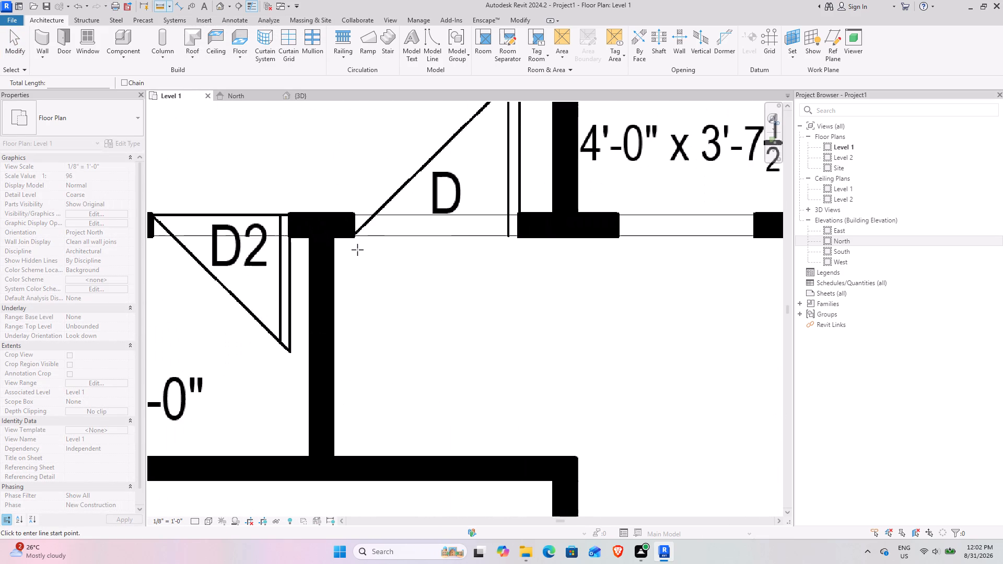
left_click(356, 238)
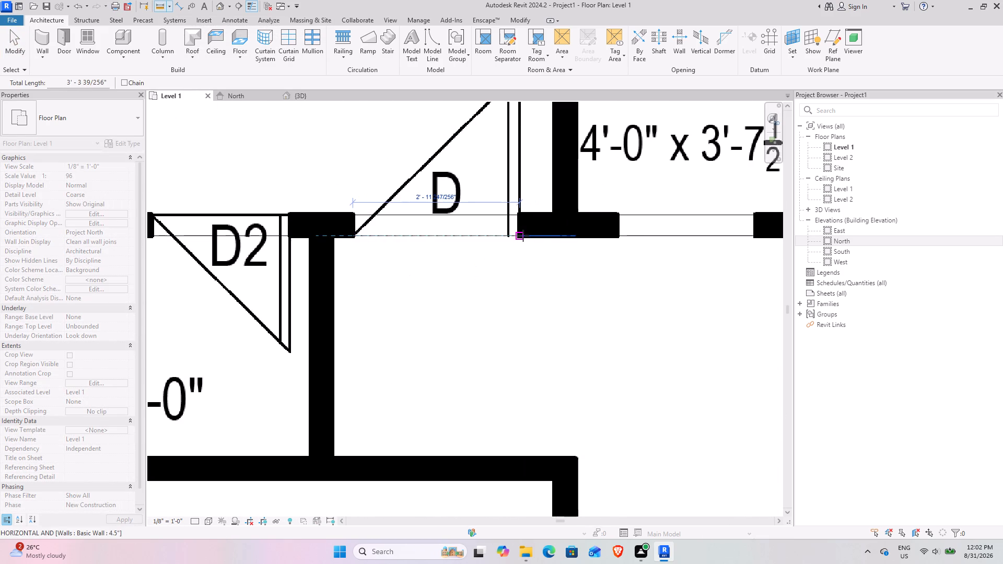
left_click(9, 47)
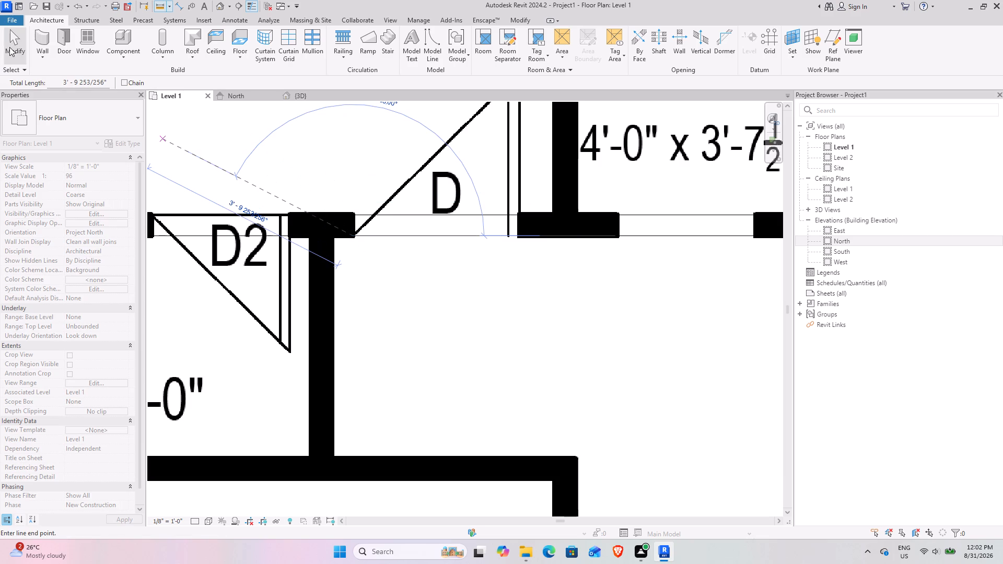
Cut a rectangular wall opening about 2'-5" wide in the 4.5" wall between the Pooja room and the Hall, matching the plan's gap.
scroll(438, 336, "down", 5)
middle_click_drag(435, 303, 417, 352)
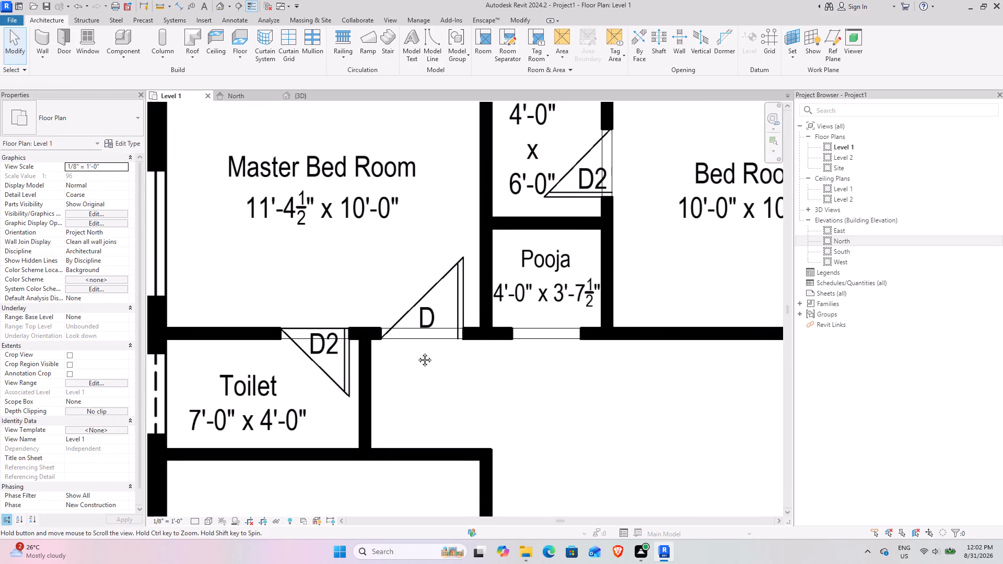
middle_click_drag(417, 352, 416, 351)
scroll(417, 346, "down", 4)
middle_click_drag(429, 336, 334, 191)
left_click(389, 186)
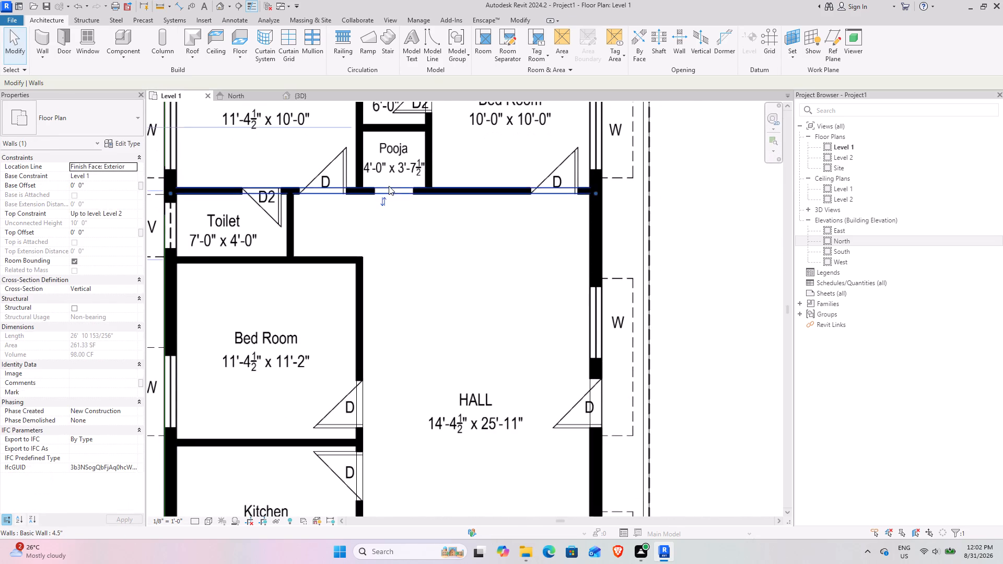
scroll(384, 180, "up", 4)
middle_click_drag(382, 177, 374, 266)
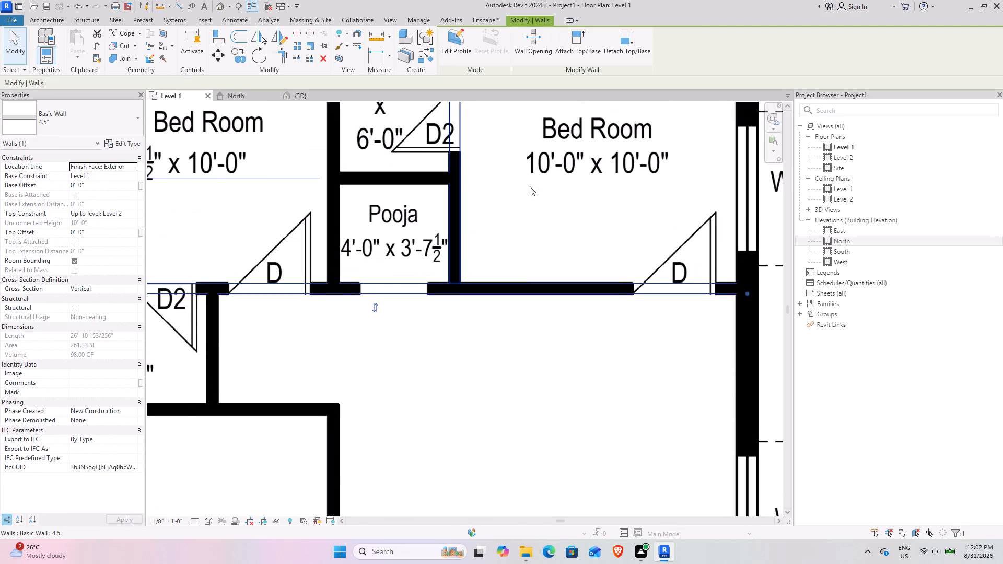
left_click(533, 54)
scroll(375, 289, "up", 11)
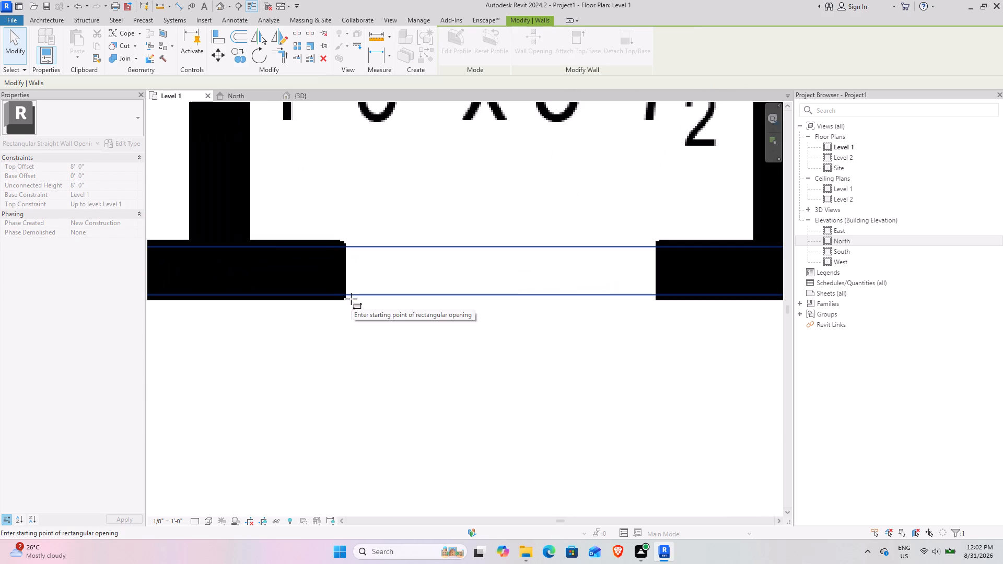
left_click(346, 296)
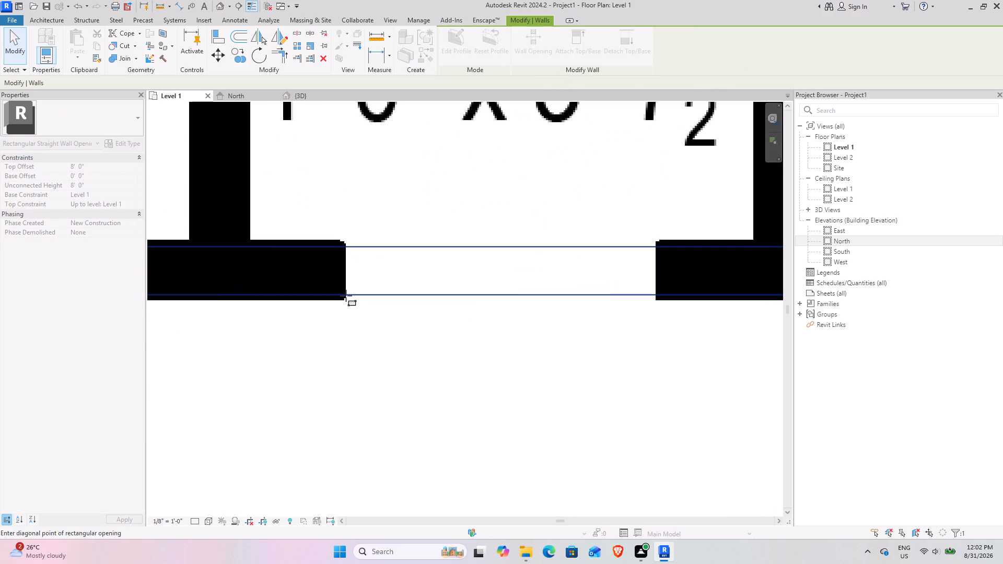
left_click(655, 296)
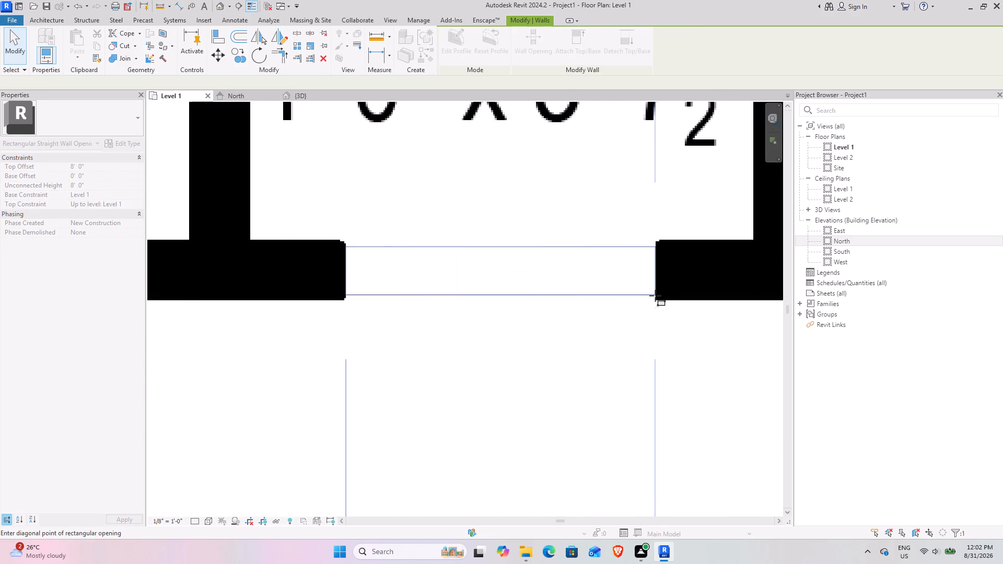
scroll(469, 288, "down", 6)
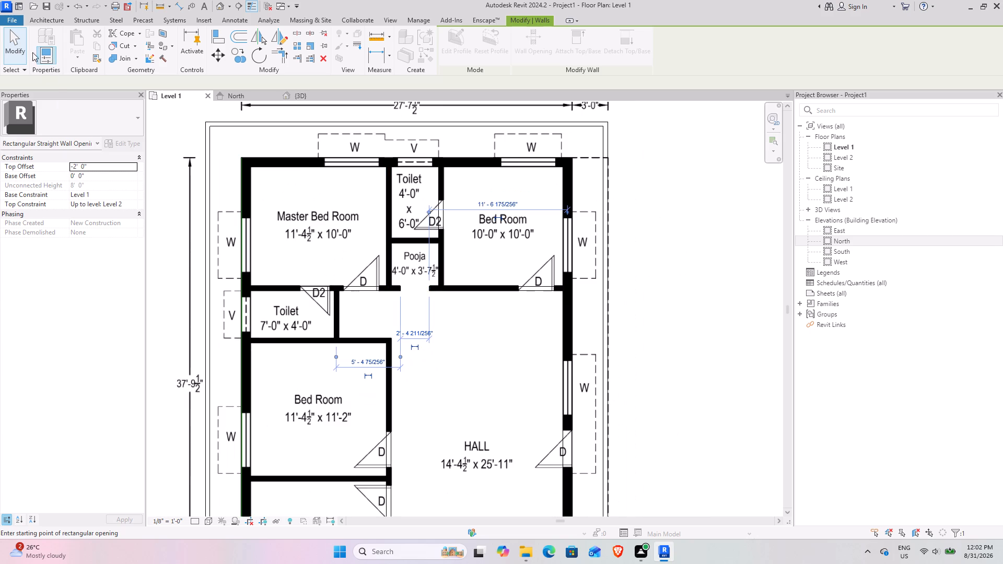
left_click(16, 36)
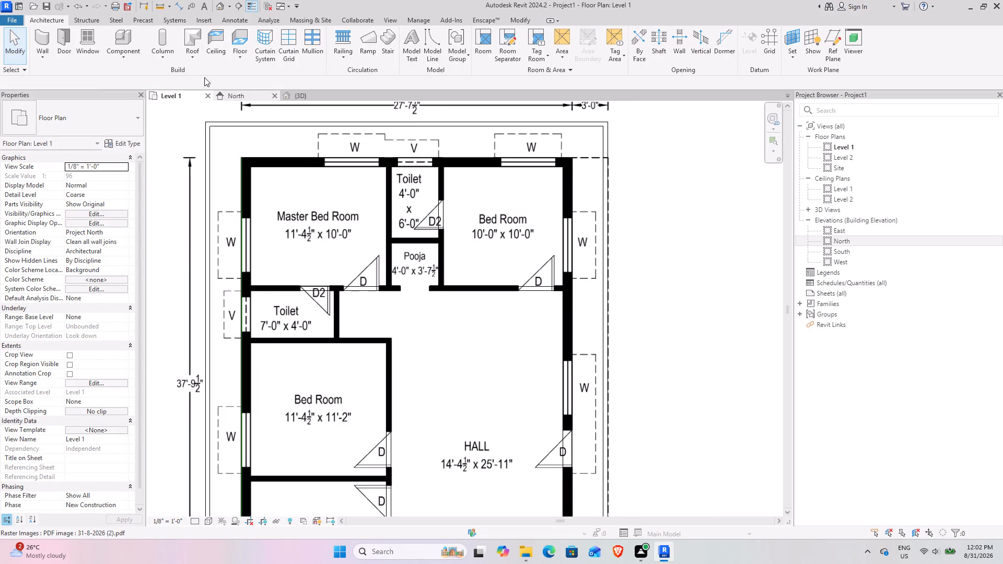
Place Single-Flush 36" x 80" doors at the D openings of the Master Bed Room and the 10'-0" x 10'-0" Bed Room, swinging into the rooms.
left_click(71, 37)
left_click(98, 128)
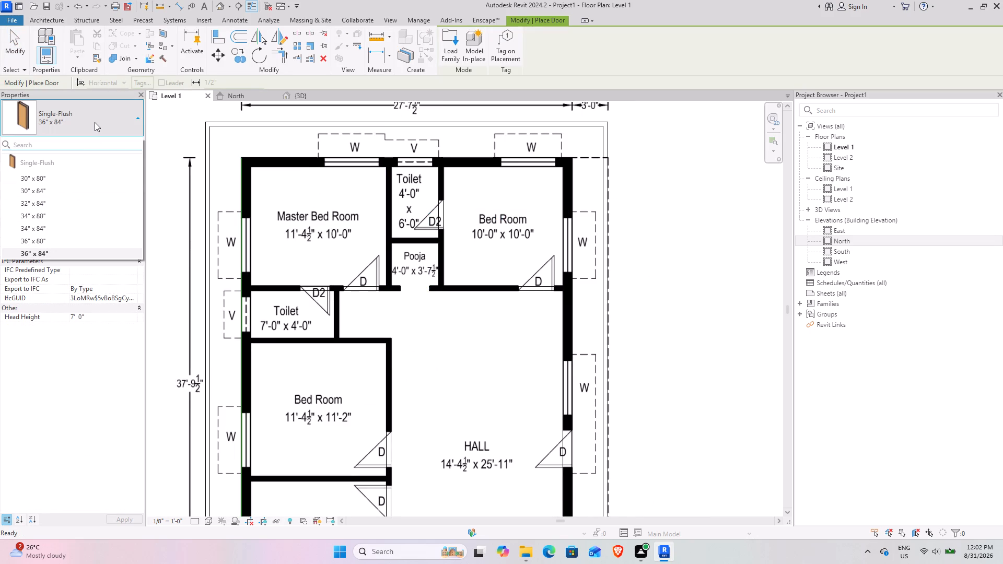
left_click(42, 236)
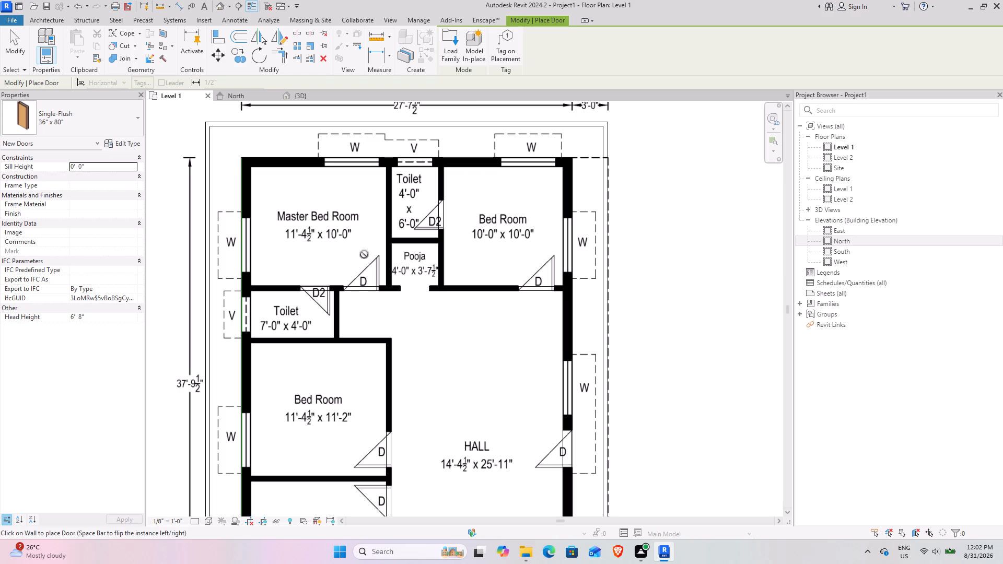
scroll(358, 285, "up", 5)
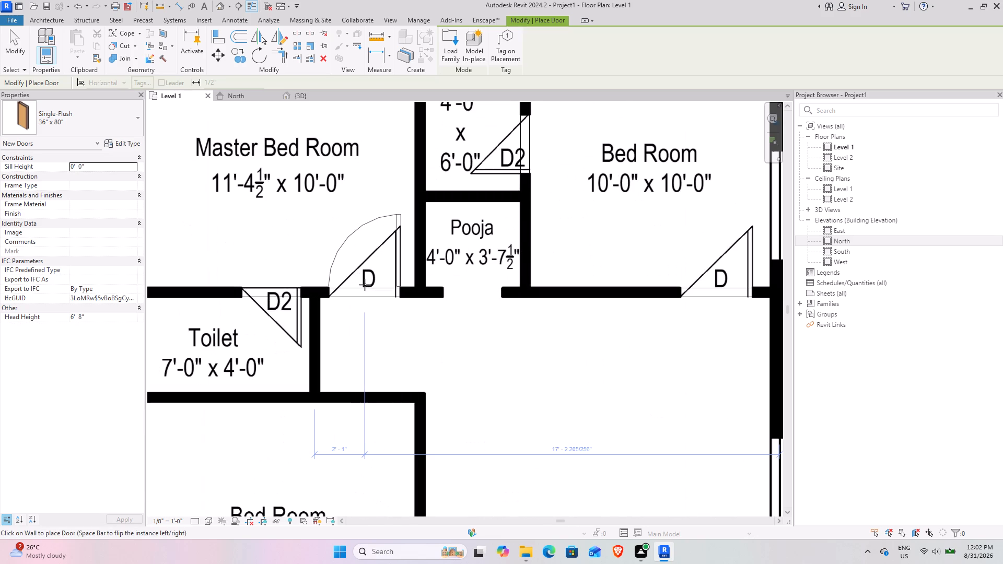
left_click(365, 285)
scroll(528, 324, "down", 3)
middle_click_drag(573, 323, 458, 299)
scroll(539, 277, "up", 7)
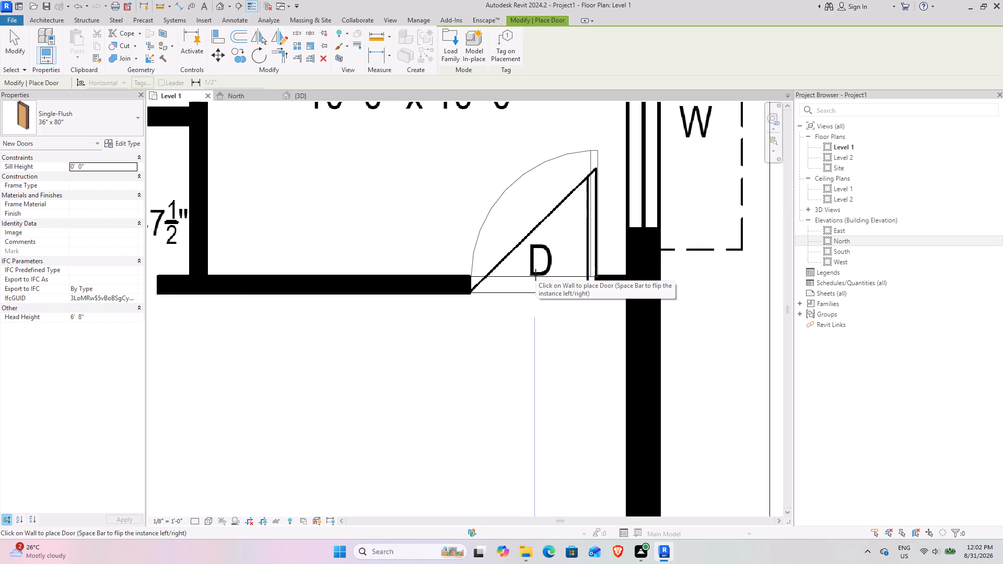
left_click(535, 275)
Place Single-Flush 36" x 80" doors at the D openings of the 11'-2" Bed Room and the Kitchen, hinged beside their shared wall and swinging inward.
scroll(449, 299, "down", 7)
middle_click_drag(323, 314, 415, 122)
scroll(369, 314, "up", 5)
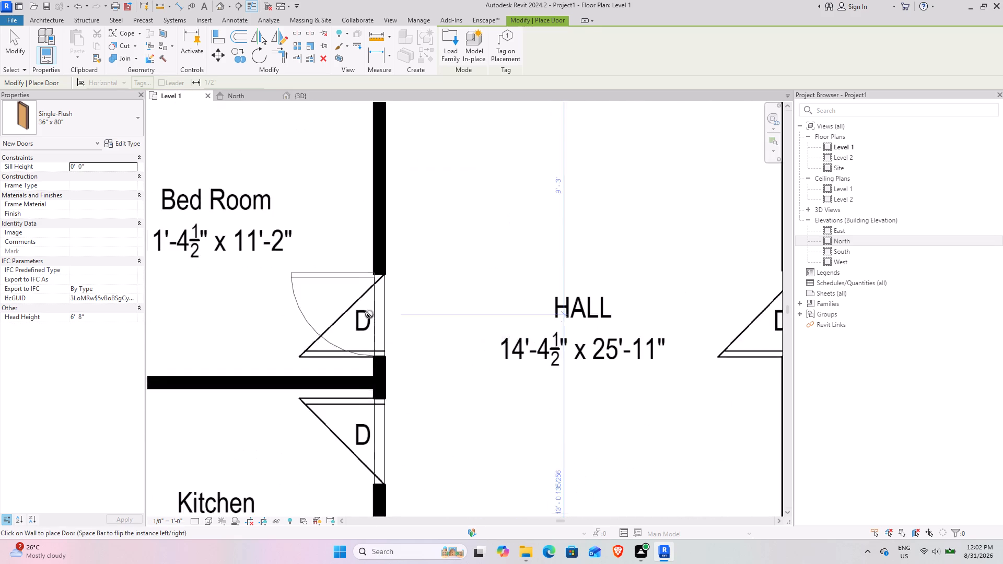
scroll(369, 314, "up", 2)
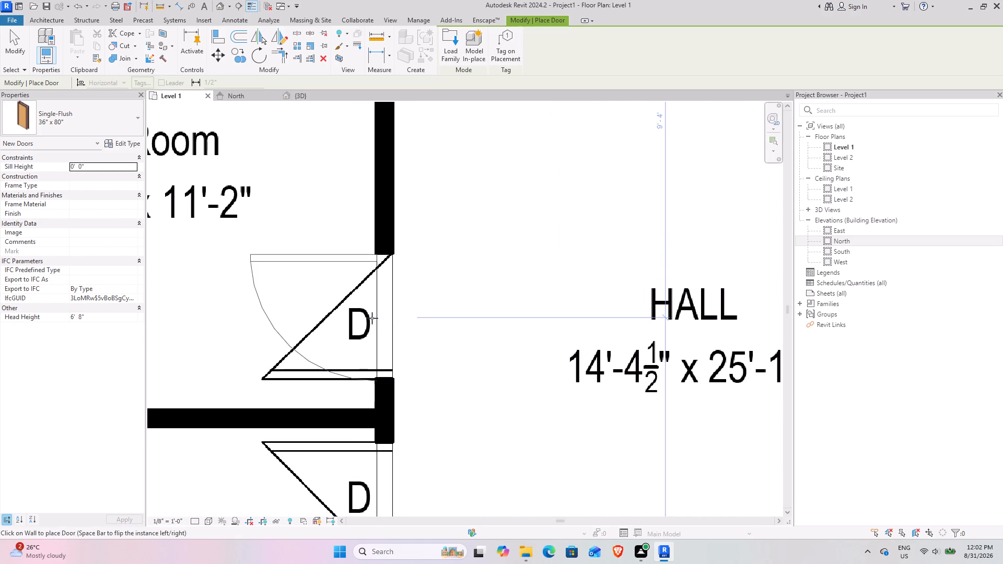
key("space")
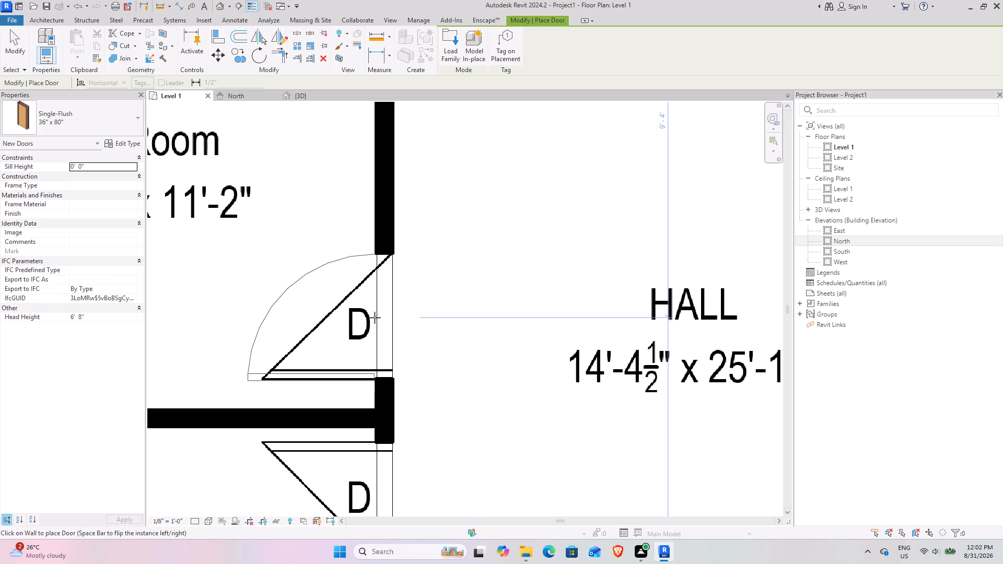
left_click(375, 318)
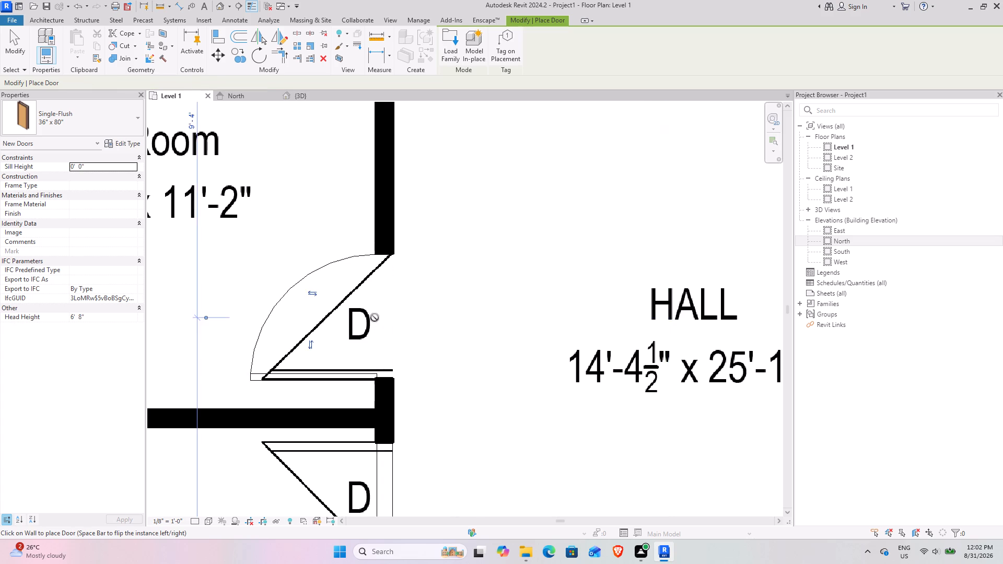
scroll(375, 318, "down", 4)
middle_click_drag(346, 368, 341, 218)
scroll(368, 276, "up", 3)
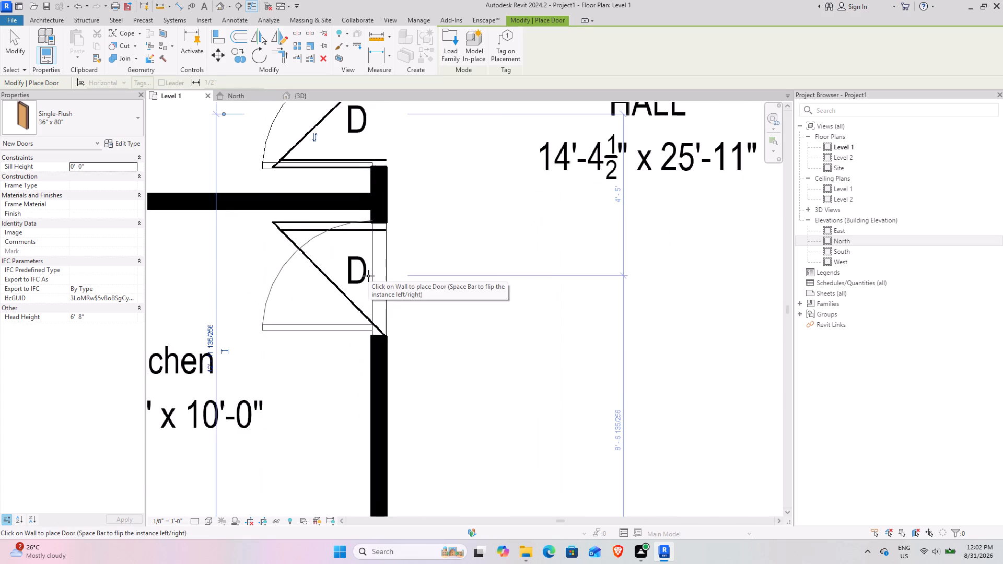
scroll(368, 276, "up", 3)
key("space")
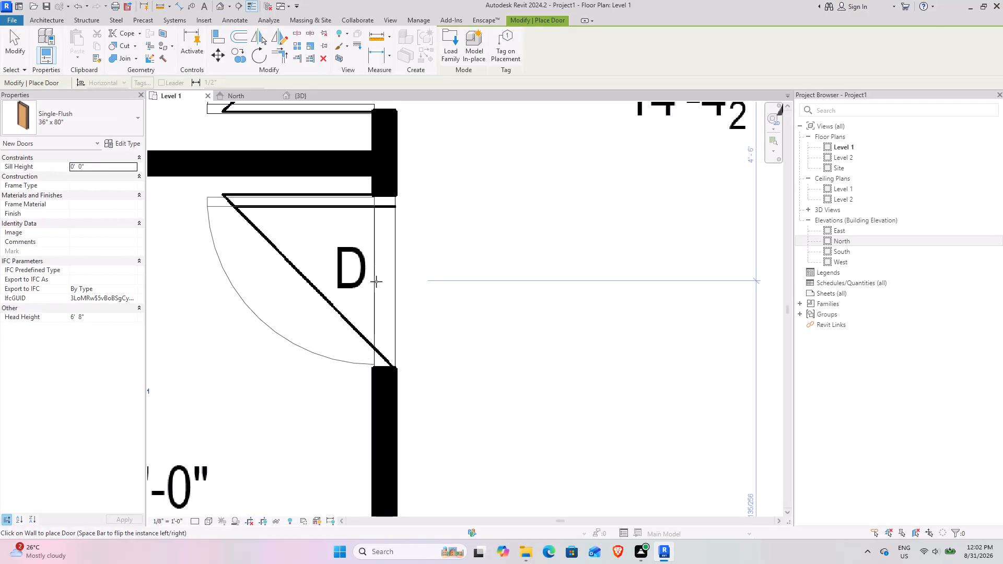
left_click(376, 275)
Place a Single-Flush 36" x 80" door at the D opening in the Hall's exterior wall, swinging into the Hall as on the plan.
scroll(483, 262, "down", 8)
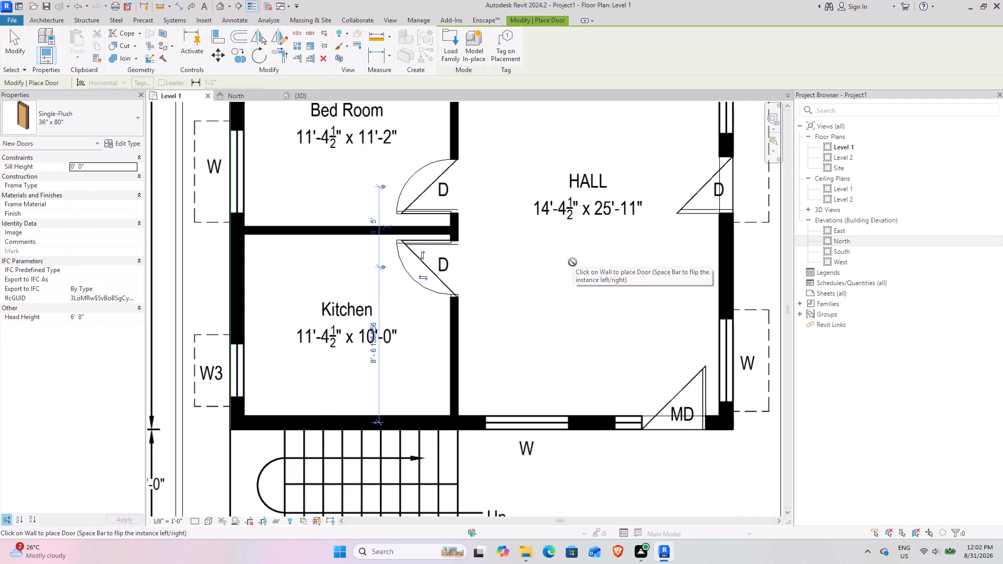
middle_click_drag(569, 262, 409, 325)
scroll(562, 239, "up", 7)
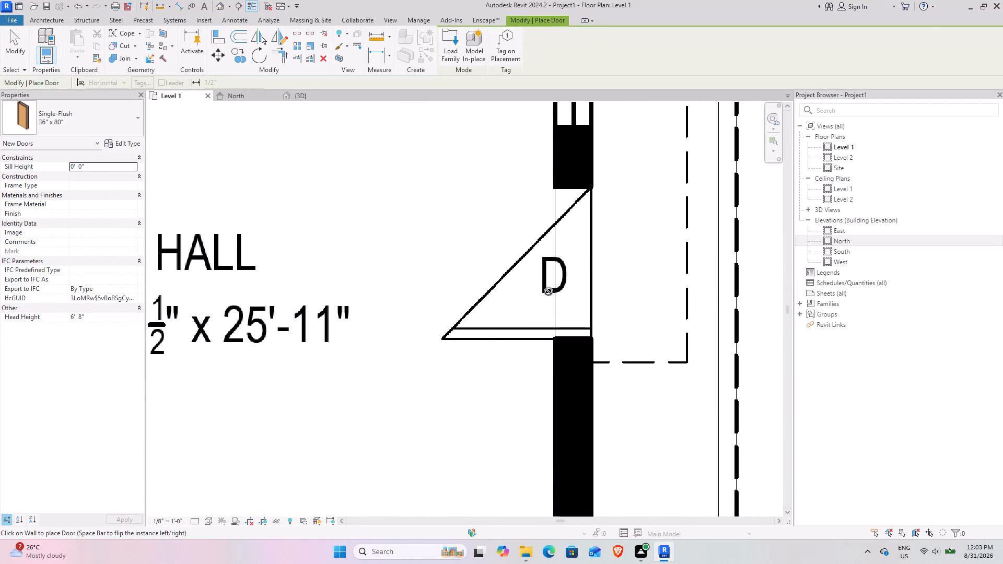
key("space")
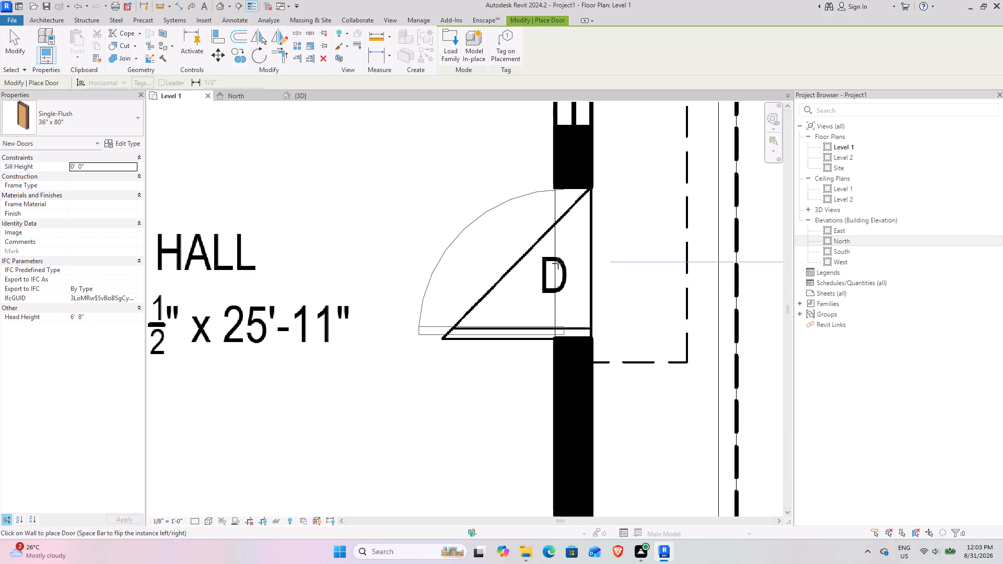
left_click(559, 267)
For the MD opening, duplicate the Single-Flush 36" x 80" door type as 4' and set its width to 4'.
scroll(437, 326, "down", 4)
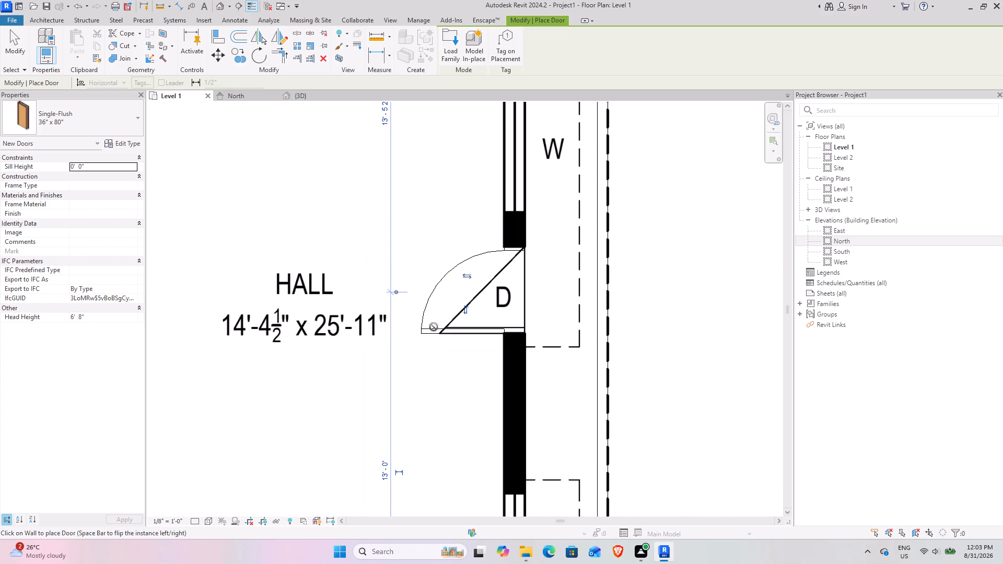
scroll(416, 350, "down", 3)
middle_click_drag(389, 356, 449, 165)
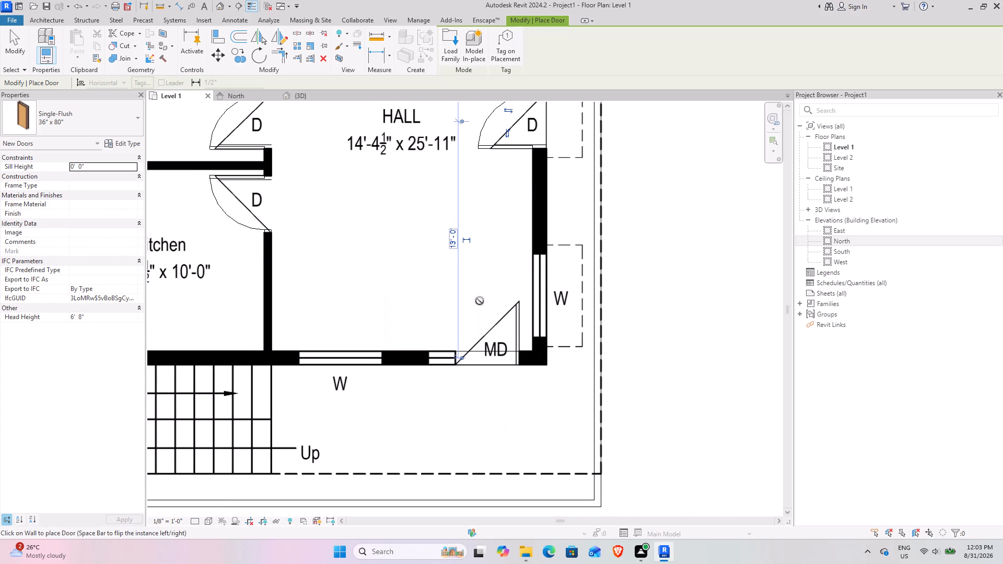
scroll(492, 359, "up", 8)
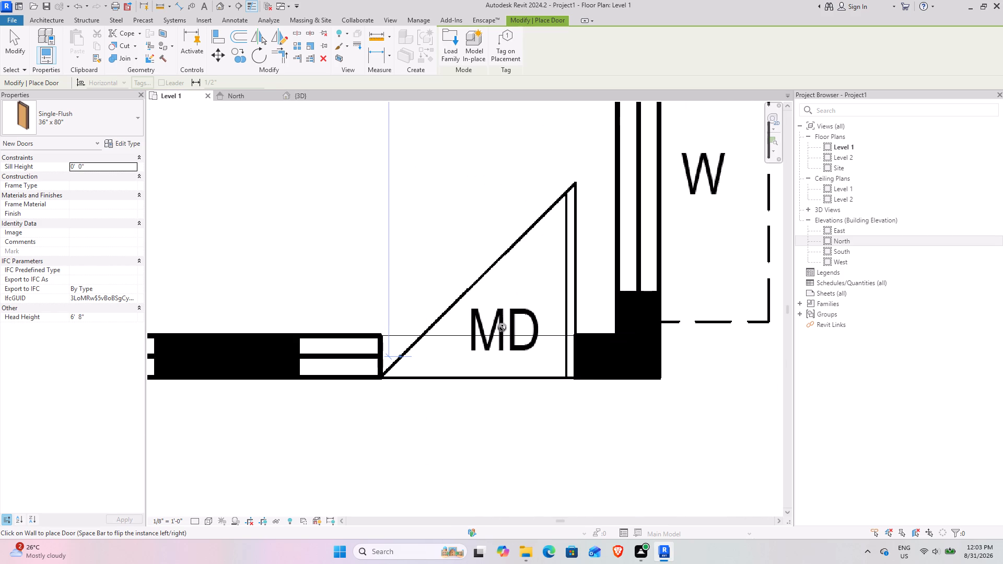
key("space")
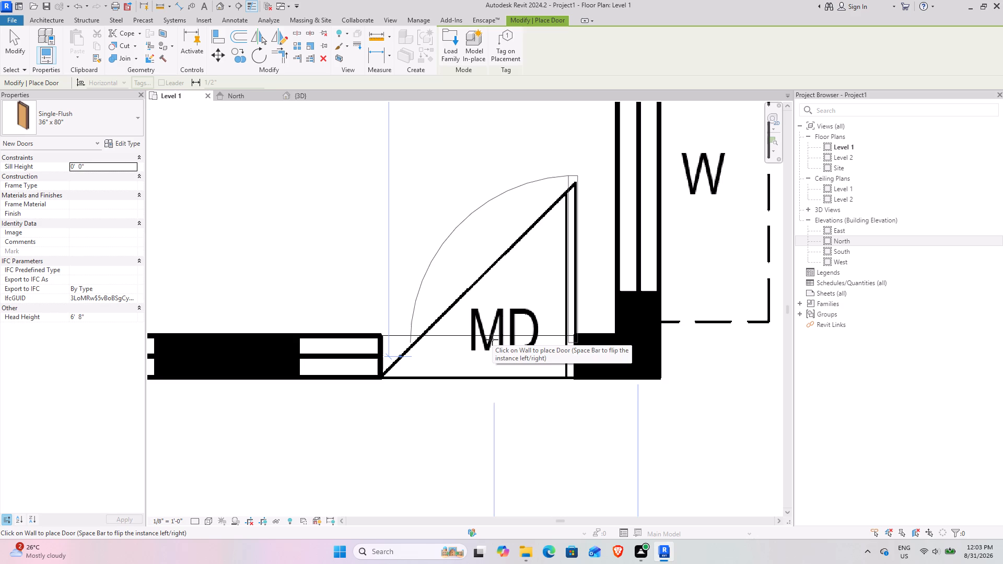
left_click(103, 126)
scroll(54, 234, "down", 3)
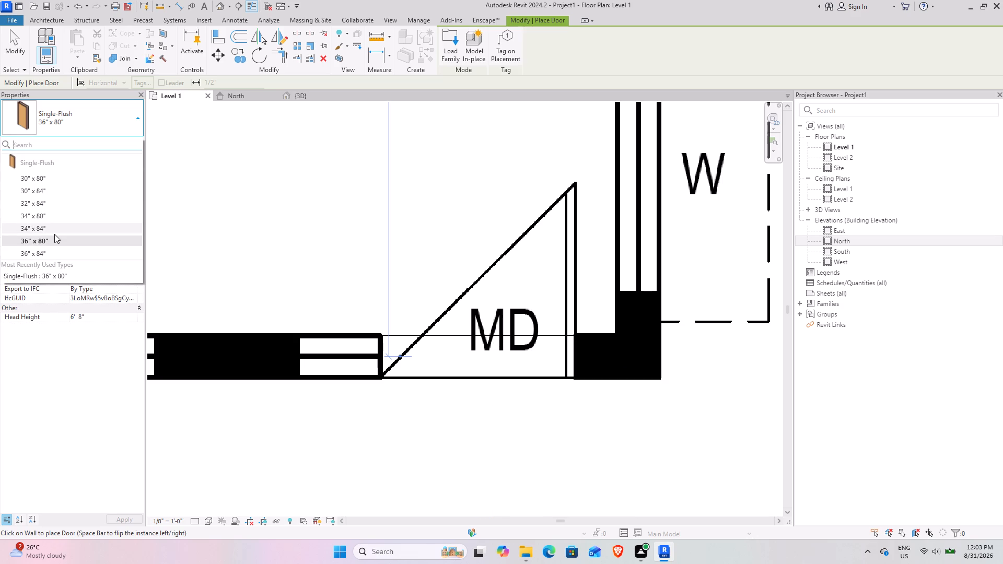
scroll(54, 234, "up", 5)
left_click(96, 121)
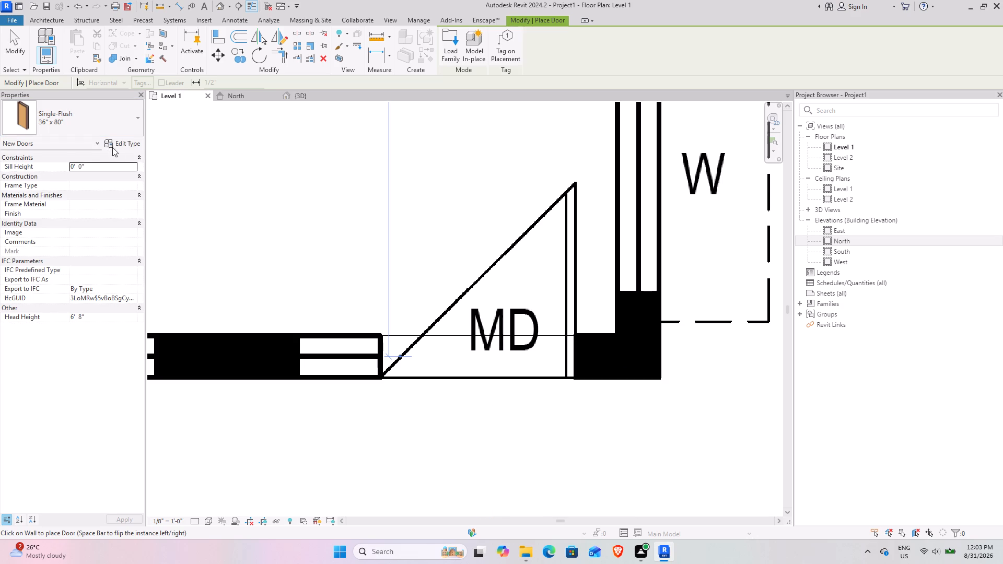
left_click(116, 146)
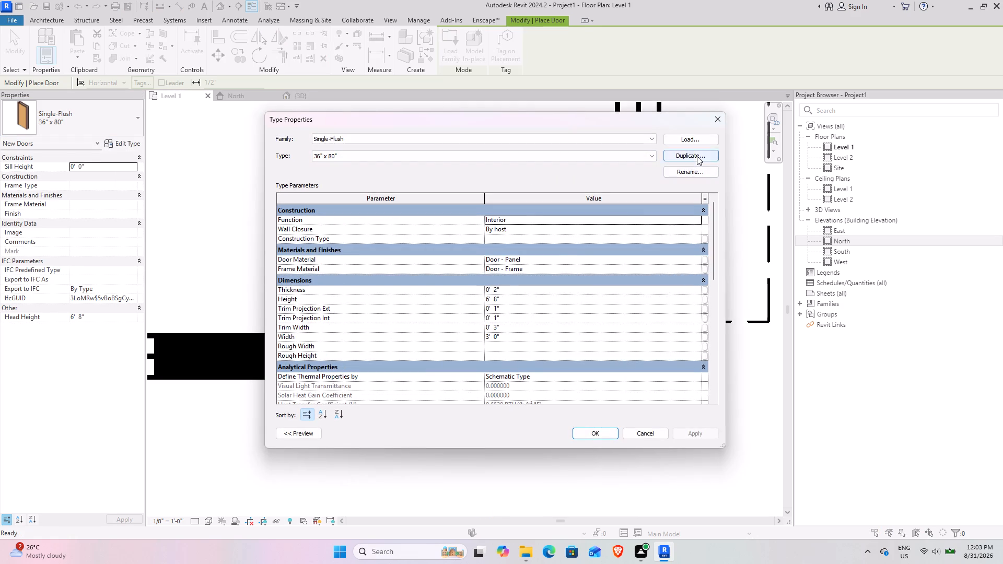
left_click(697, 156)
key("4")
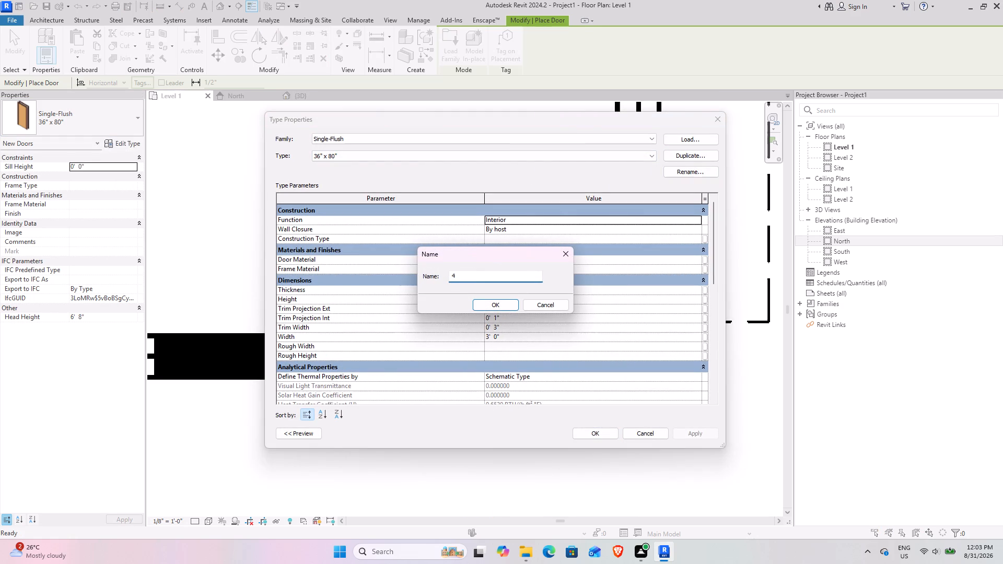
key("apostrophe")
key("Return")
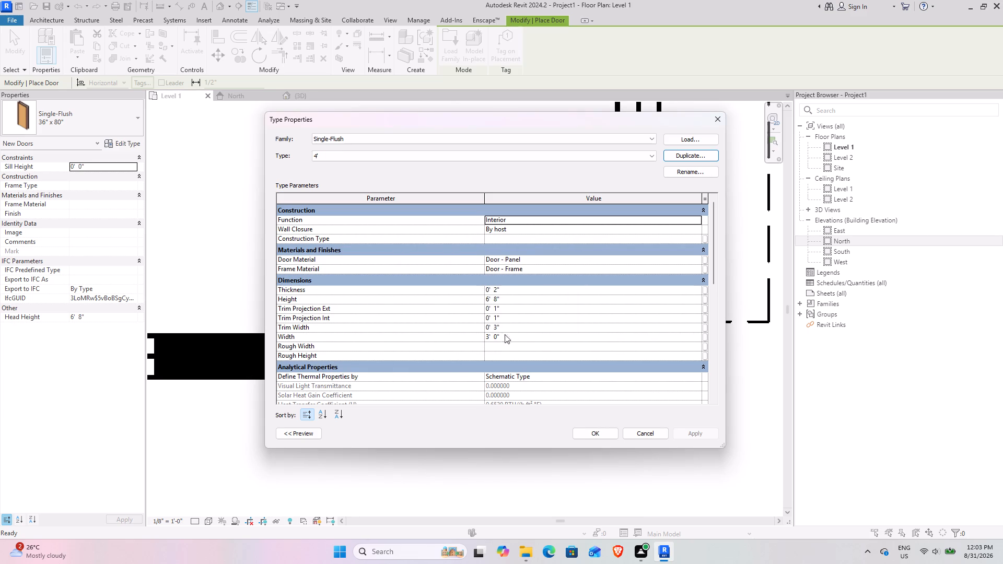
left_click(540, 337)
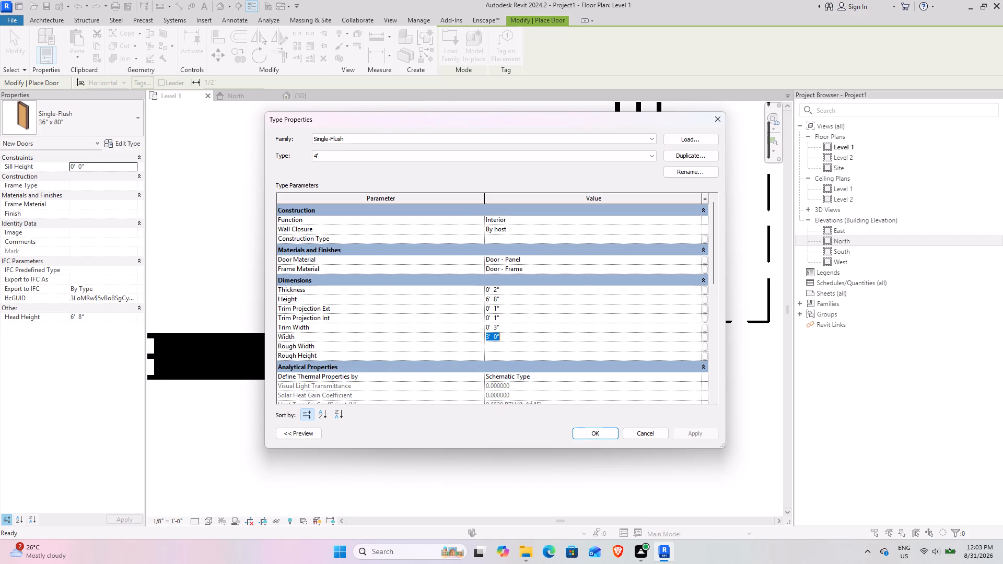
key("4")
key("Return")
left_click(685, 432)
left_click(587, 429)
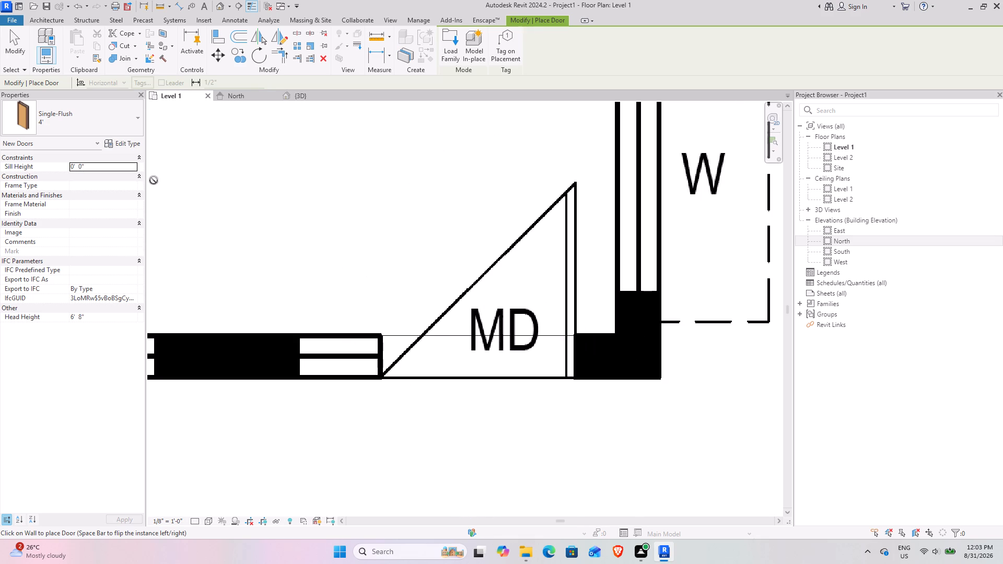
Rename the 4' door type as 3'6 and set its width to 3' 6".
left_click(123, 140)
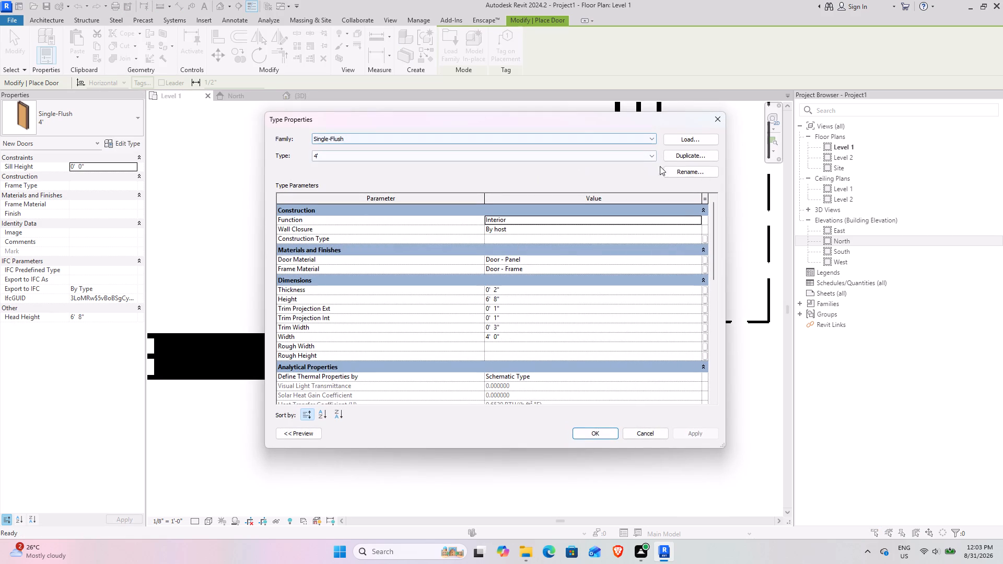
left_click(676, 169)
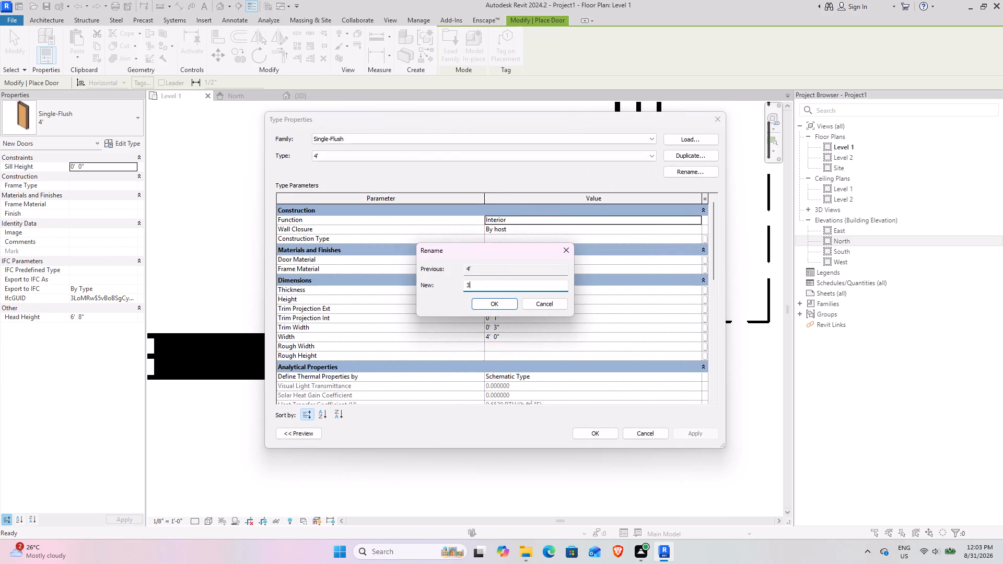
key("3")
key("apostrophe")
key("6")
key("Return")
left_click(505, 336)
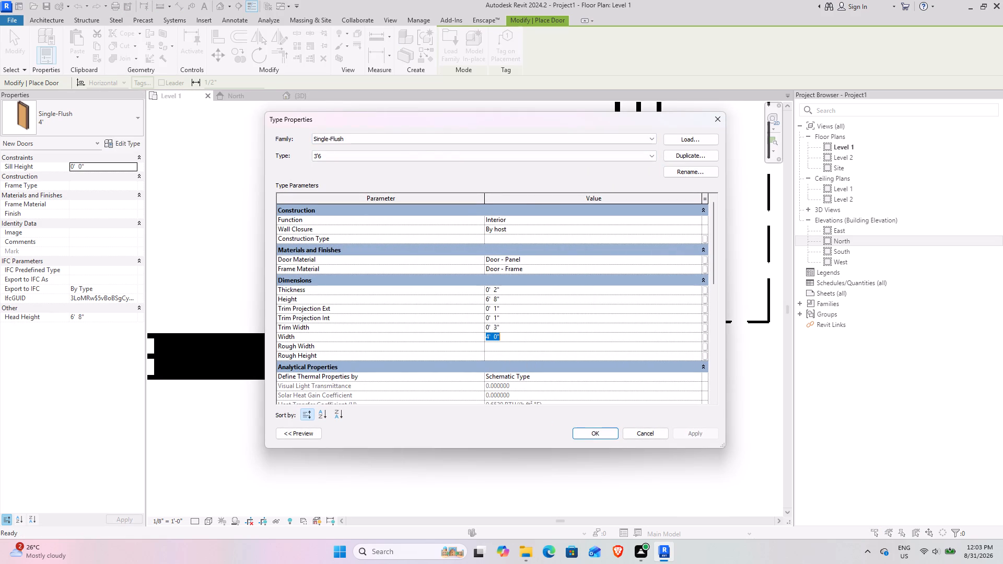
key("3")
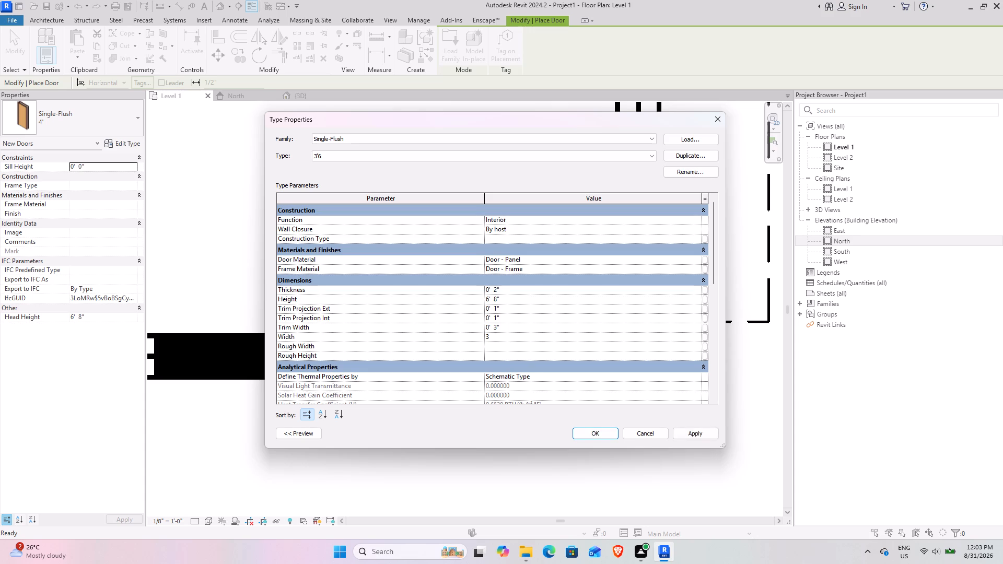
key("apostrophe")
key("6")
key("Return")
left_click(700, 432)
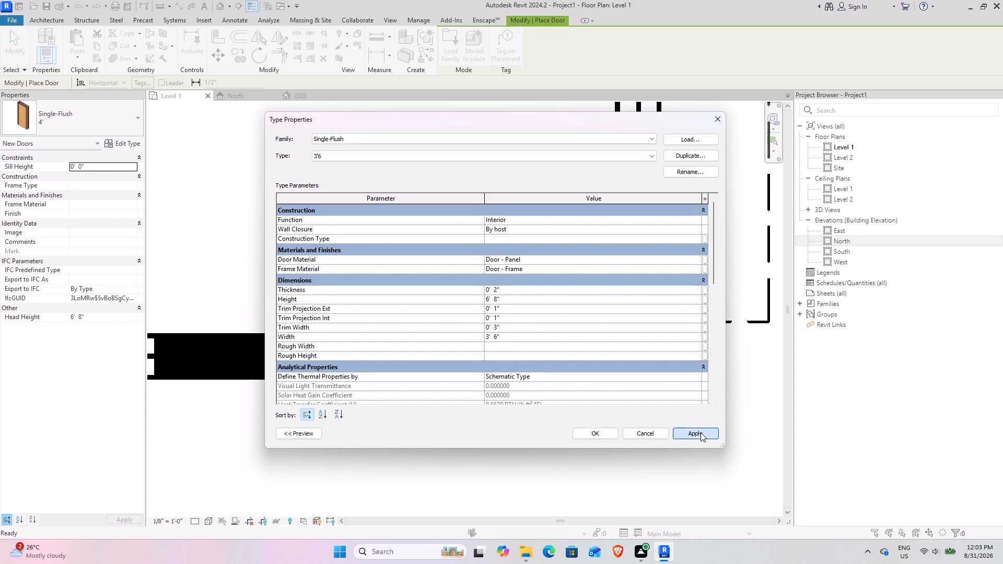
left_click(596, 431)
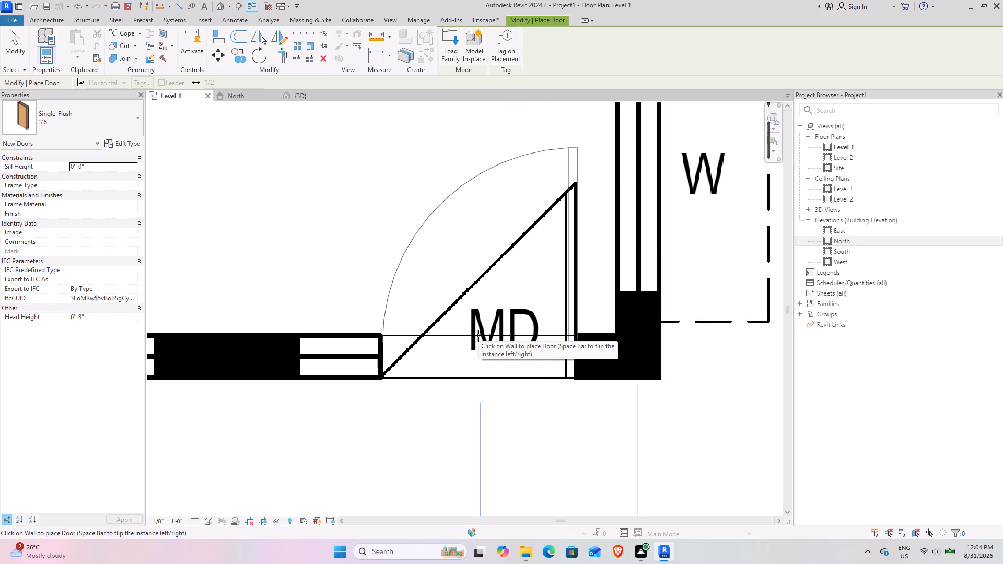
Place the Single-Flush 3'6 door at the Hall's MD opening, hinged toward the building corner and swinging into the Hall.
left_click(478, 335)
Place a Single-Flush 30" x 80" door at the 7'-0" x 4'-0" Toilet's D2 opening, swinging into the Toilet, hinged on the Hall side.
scroll(430, 300, "down", 9)
middle_click_drag(360, 265, 427, 306)
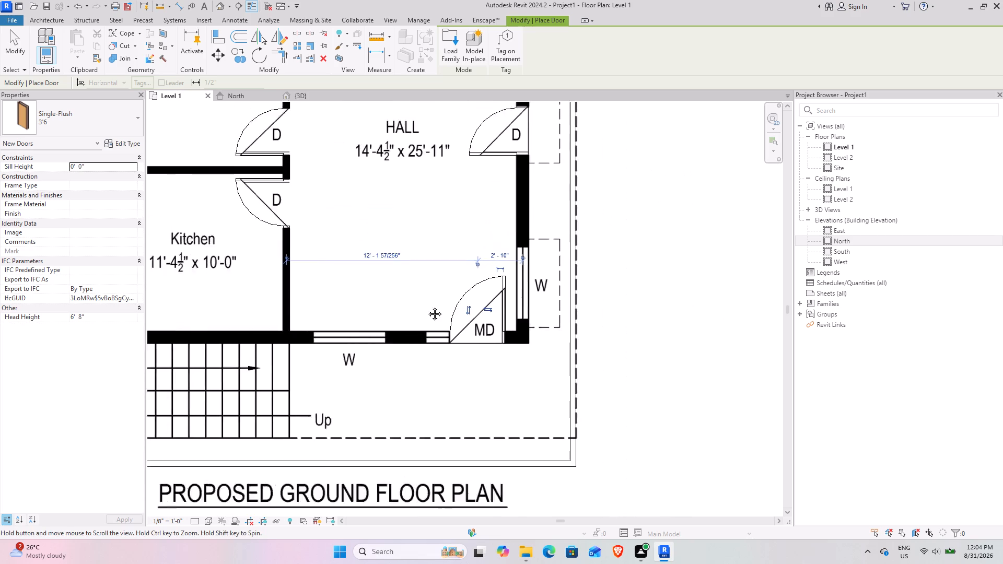
middle_click_drag(427, 306, 501, 376)
middle_click_drag(496, 370, 463, 372)
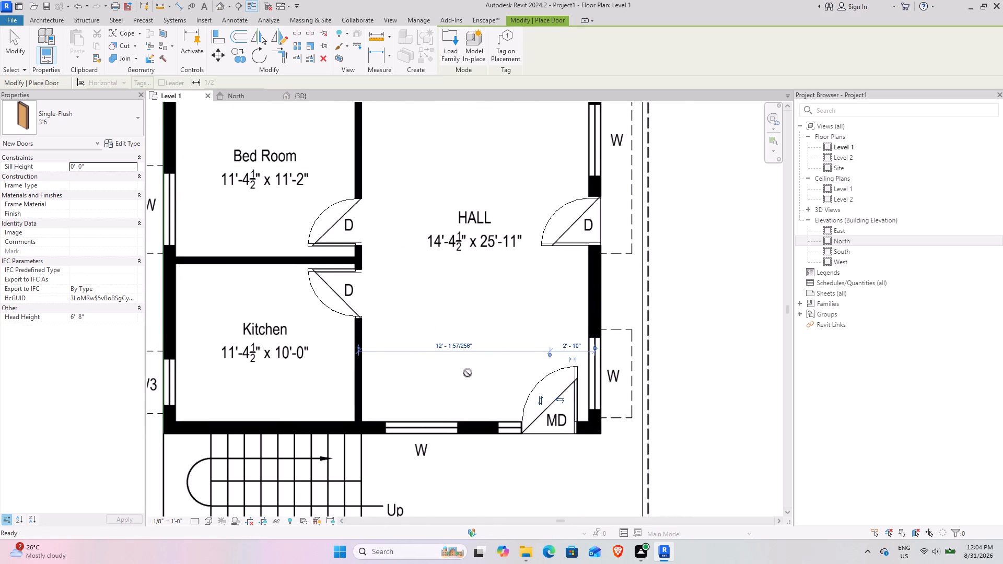
middle_click_drag(513, 288, 565, 408)
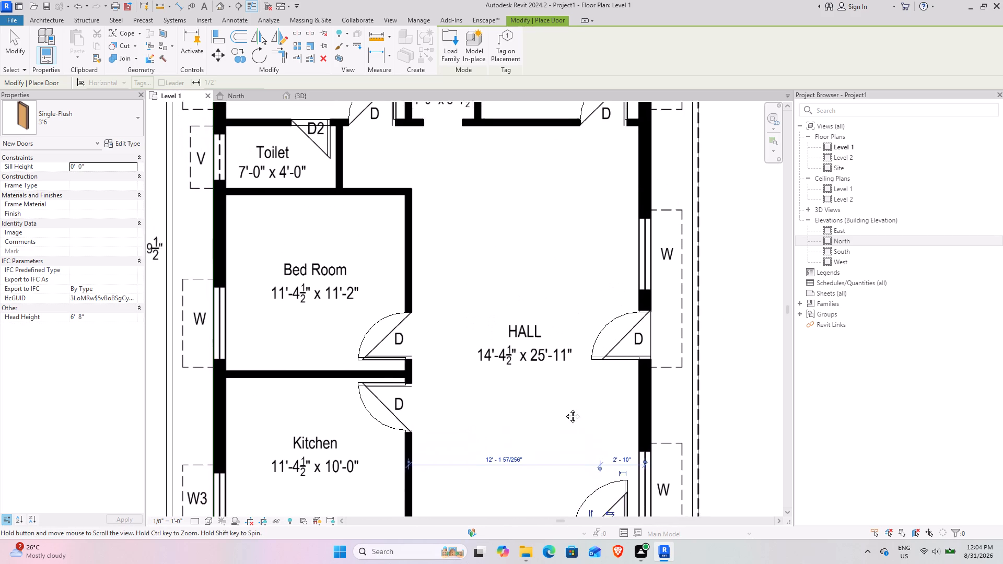
middle_click_drag(565, 408, 567, 416)
middle_click_drag(531, 309, 553, 411)
middle_click_drag(514, 360, 549, 416)
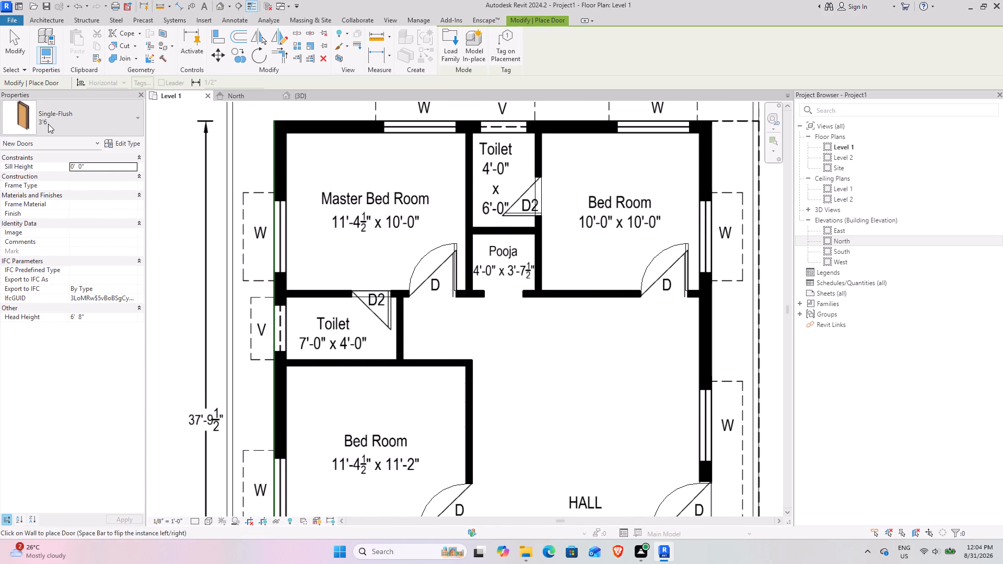
left_click(48, 124)
scroll(34, 183, "up", 4)
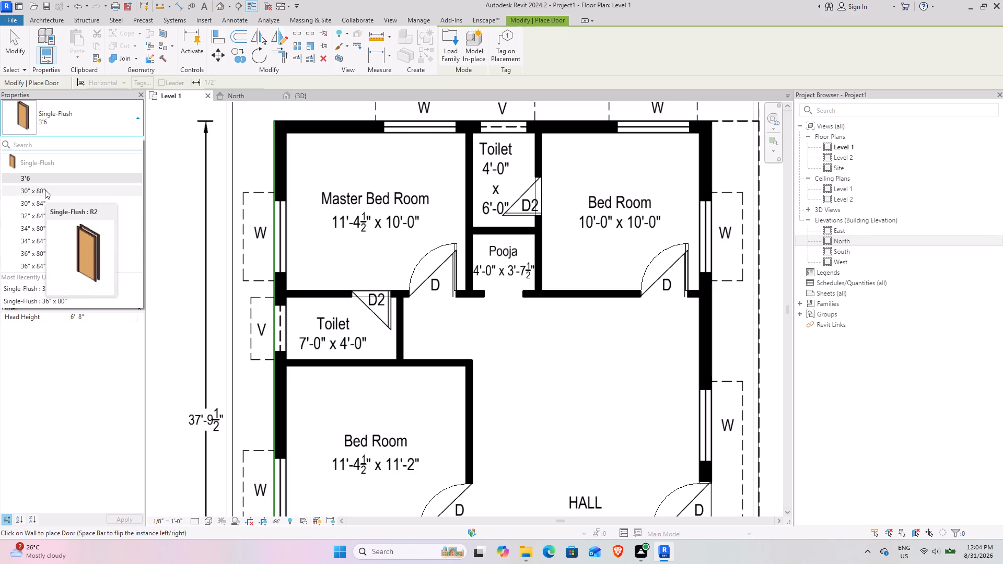
left_click(45, 190)
scroll(359, 280, "up", 2)
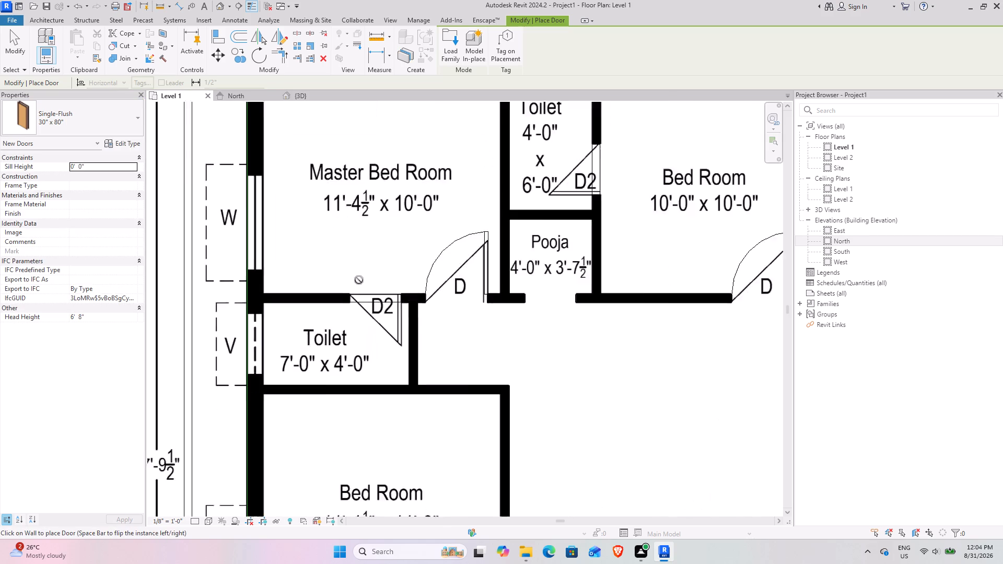
scroll(359, 280, "up", 9)
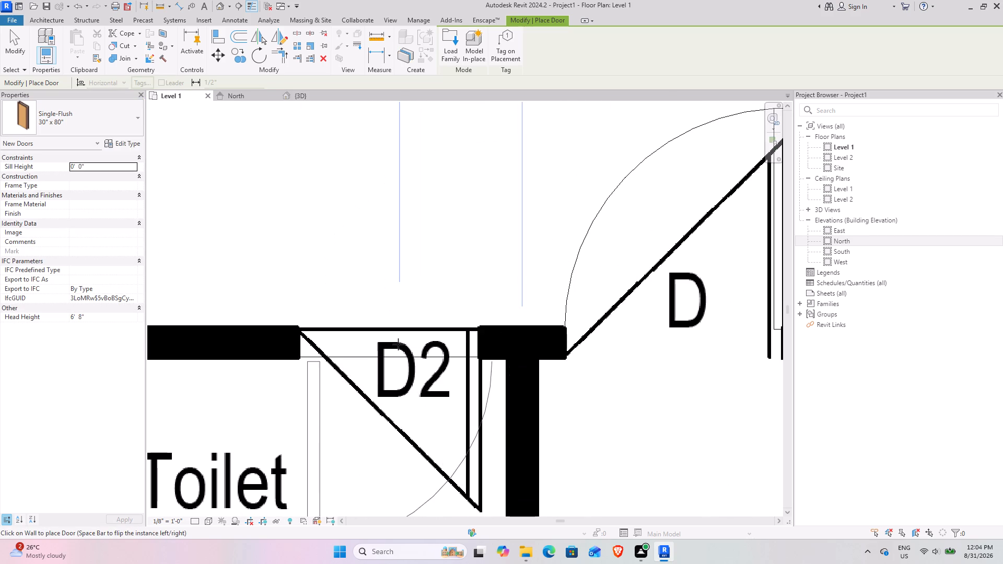
key("space")
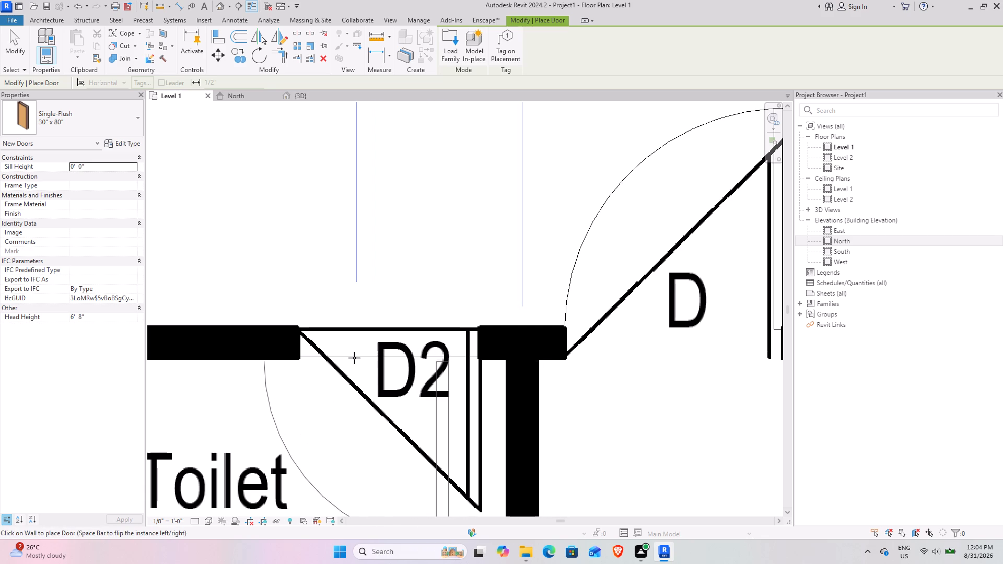
left_click(387, 362)
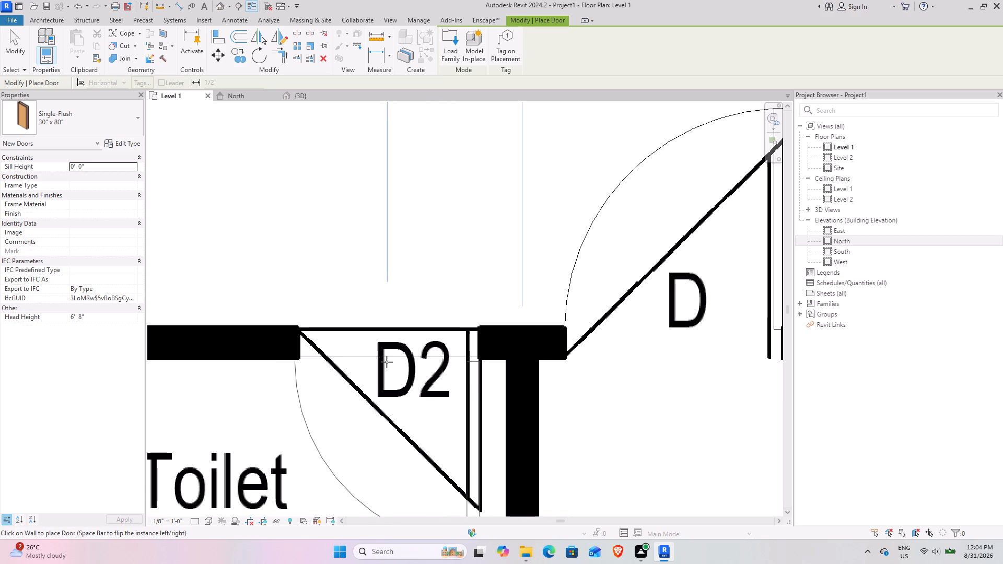
Place a Single-Flush 30" x 80" door at the 4'-0" x 6'-0" Toilet's D2 opening, hinged toward the Pooja and swinging into the Toilet.
scroll(387, 362, "down", 9)
middle_click_drag(413, 288, 342, 252)
middle_click_drag(525, 198, 395, 249)
scroll(403, 236, "up", 8)
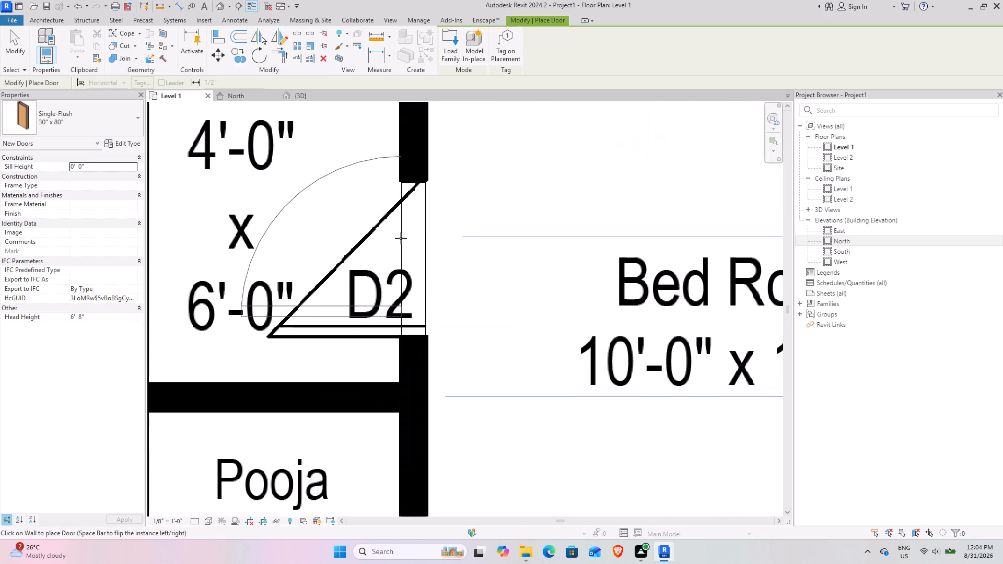
left_click(404, 257)
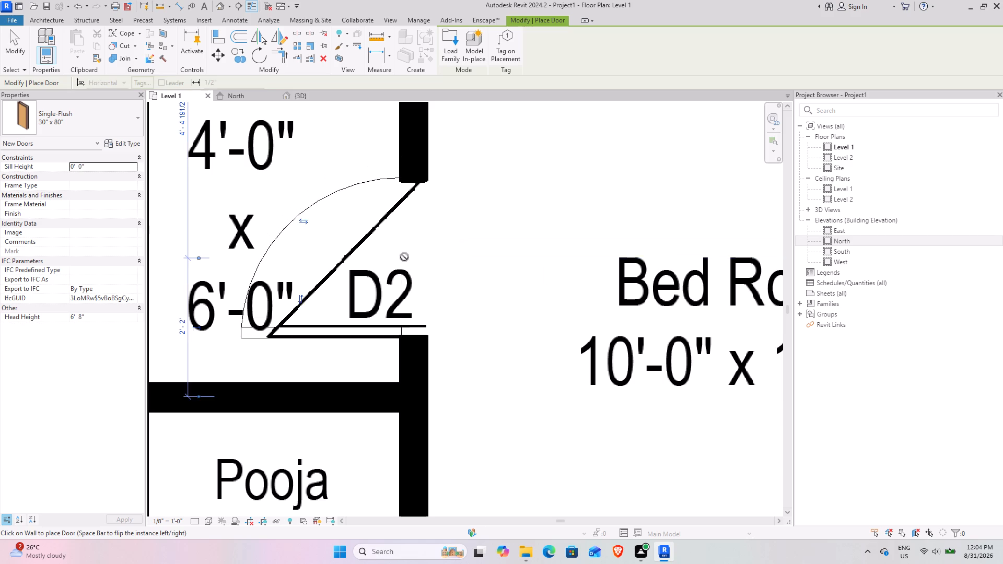
scroll(404, 257, "down", 8)
middle_click_drag(371, 297, 418, 205)
scroll(414, 210, "down", 4)
middle_click_drag(374, 294, 381, 254)
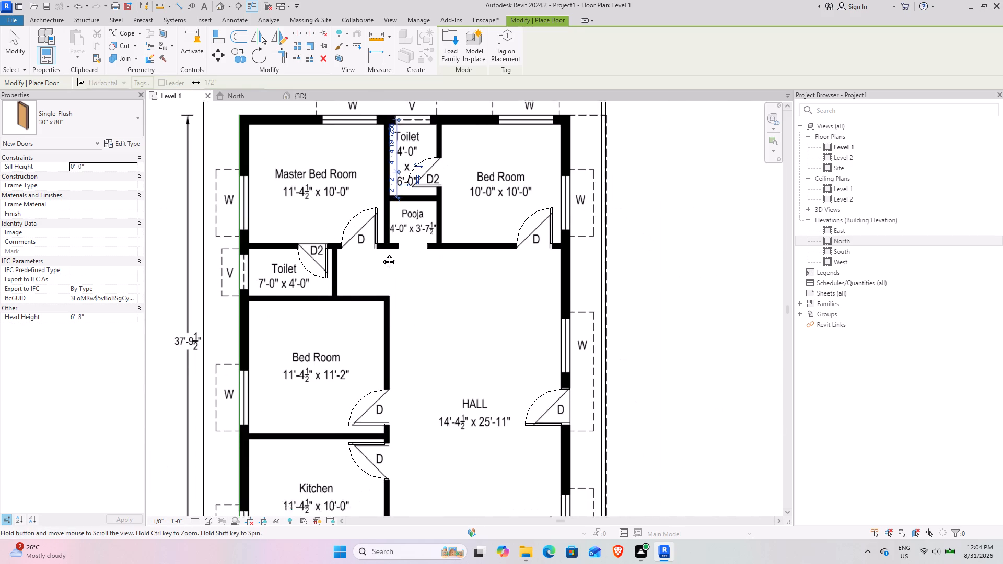
middle_click_drag(381, 254, 384, 159)
middle_click_drag(354, 253, 378, 232)
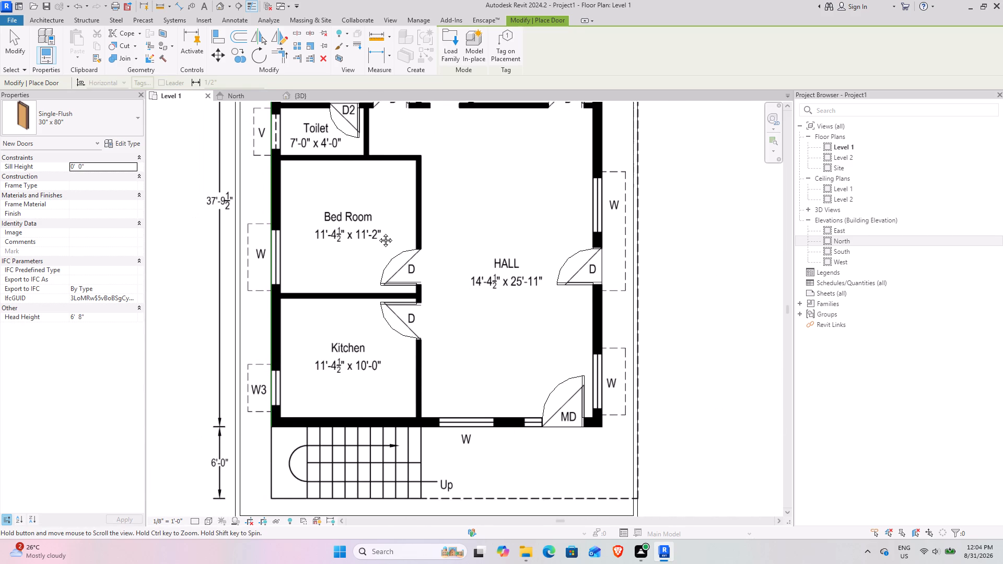
middle_click_drag(378, 232, 390, 242)
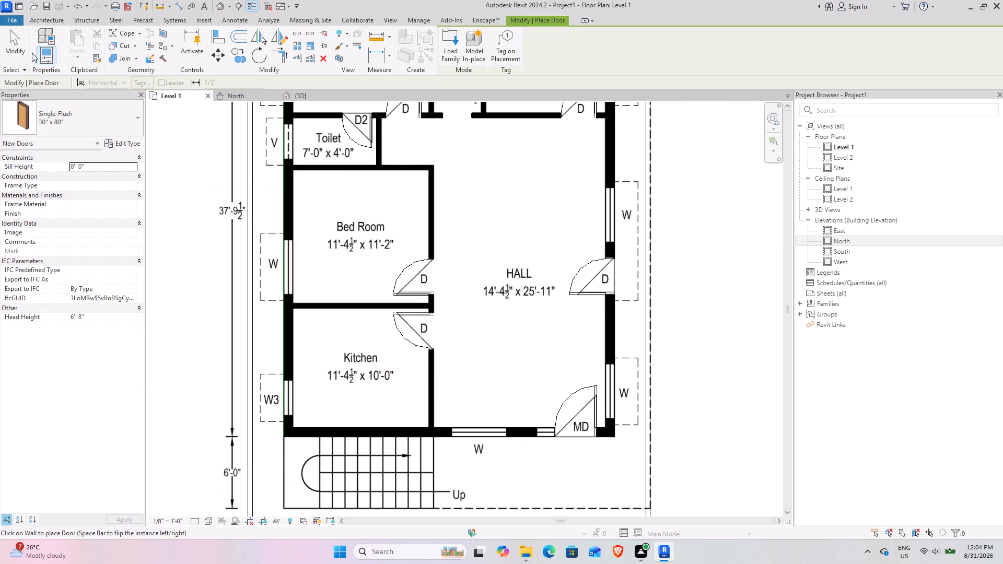
key("Escape")
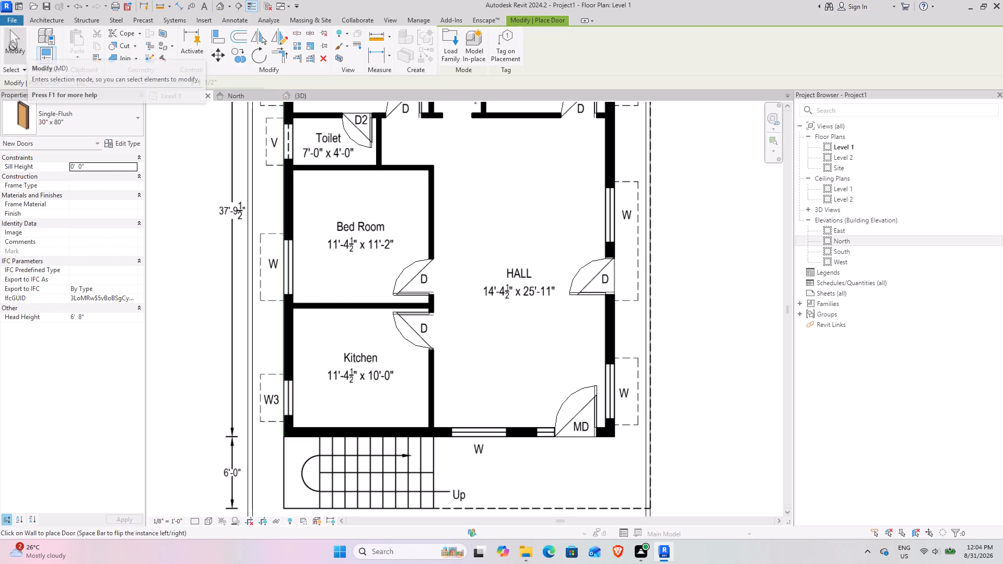
left_click(13, 46)
Examine the Kitchen's W3 window opening and the other window and ventilator openings along the plan's exterior walls.
scroll(289, 416, "up", 7)
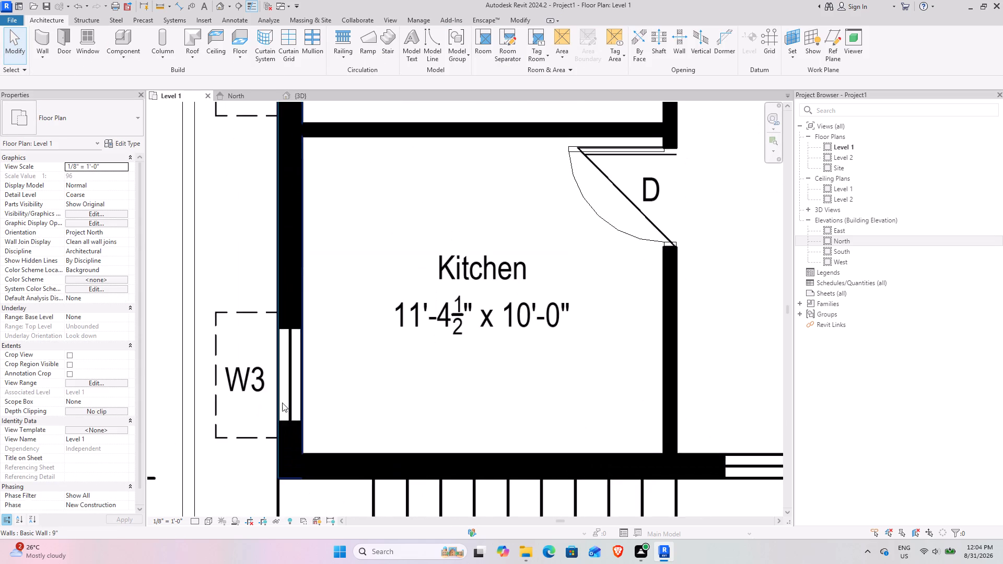
middle_click_drag(279, 403, 399, 373)
scroll(394, 347, "up", 4)
middle_click_drag(353, 371, 349, 325)
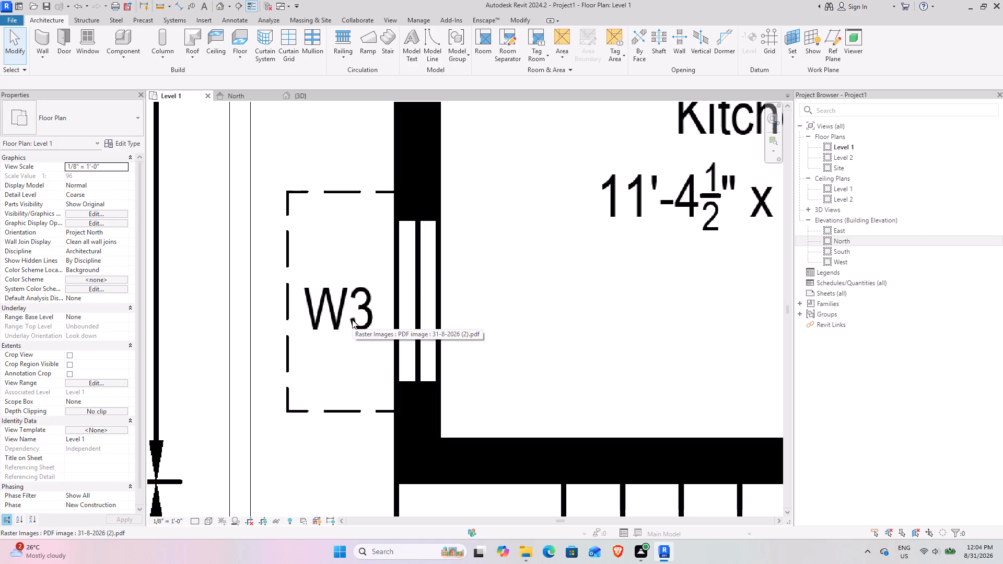
scroll(352, 320, "down", 8)
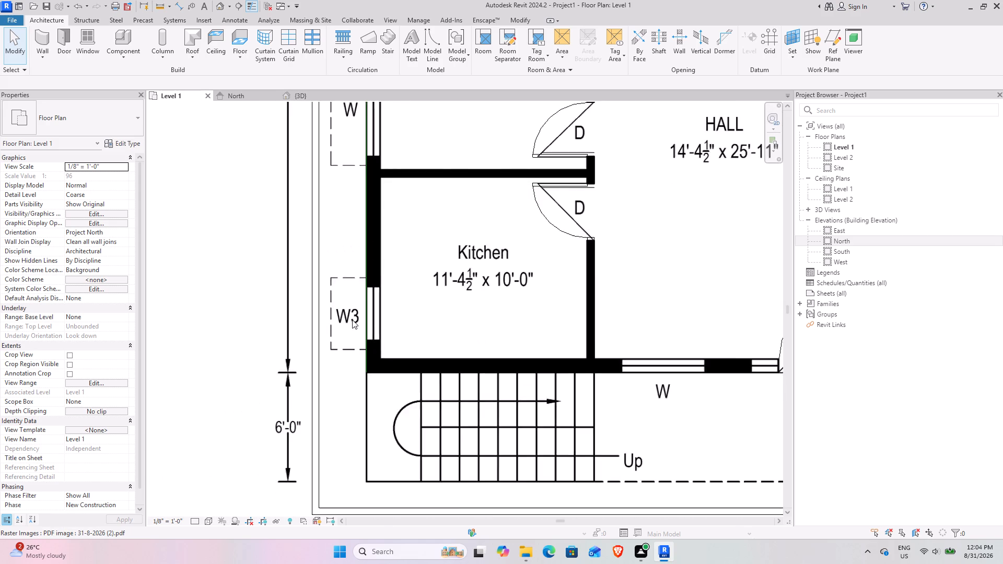
scroll(352, 320, "down", 3)
middle_click_drag(377, 308, 361, 386)
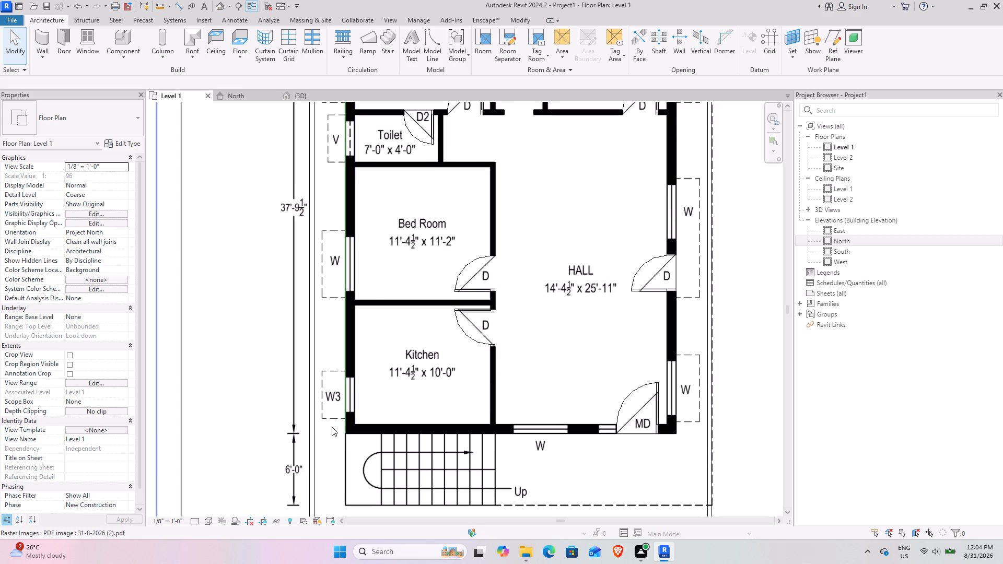
middle_click_drag(428, 303, 455, 498)
middle_click_drag(453, 494, 426, 448)
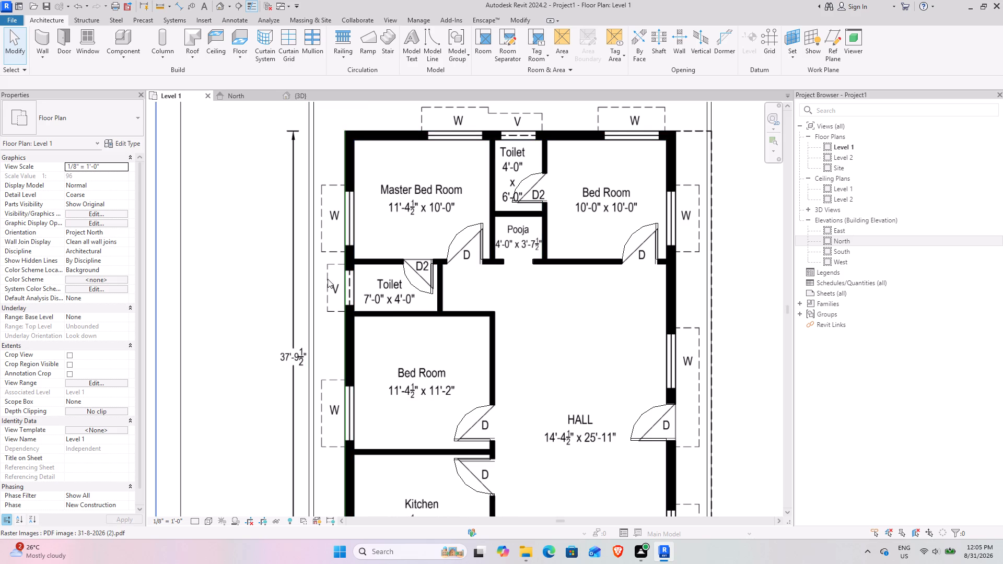
Measure the width of the V opening in the 7'-0" x 4'-0" Toilet's exterior wall.
scroll(344, 286, "up", 10)
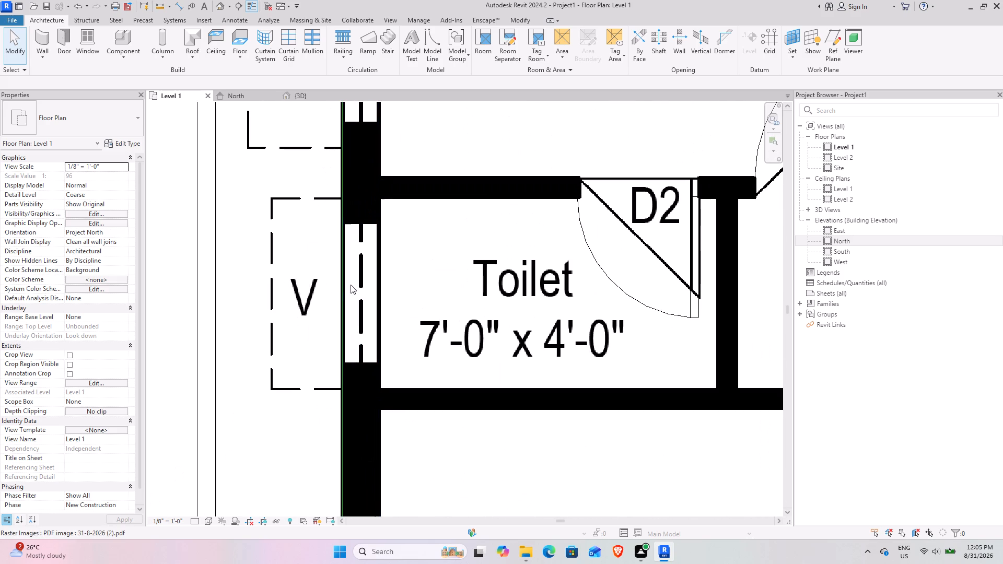
scroll(351, 304, "down", 3)
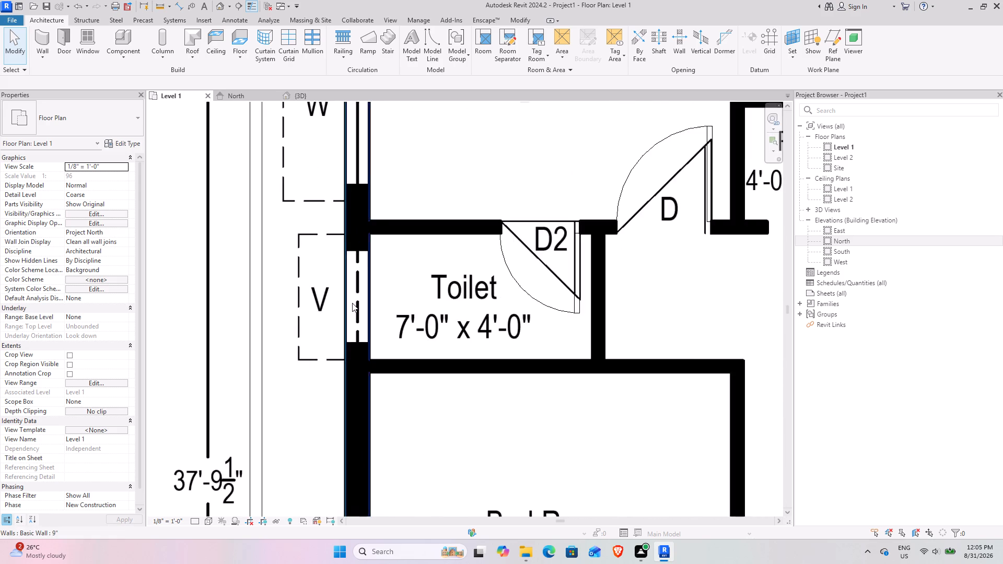
scroll(352, 303, "down", 2)
middle_click_drag(341, 336, 305, 327)
scroll(328, 246, "up", 3)
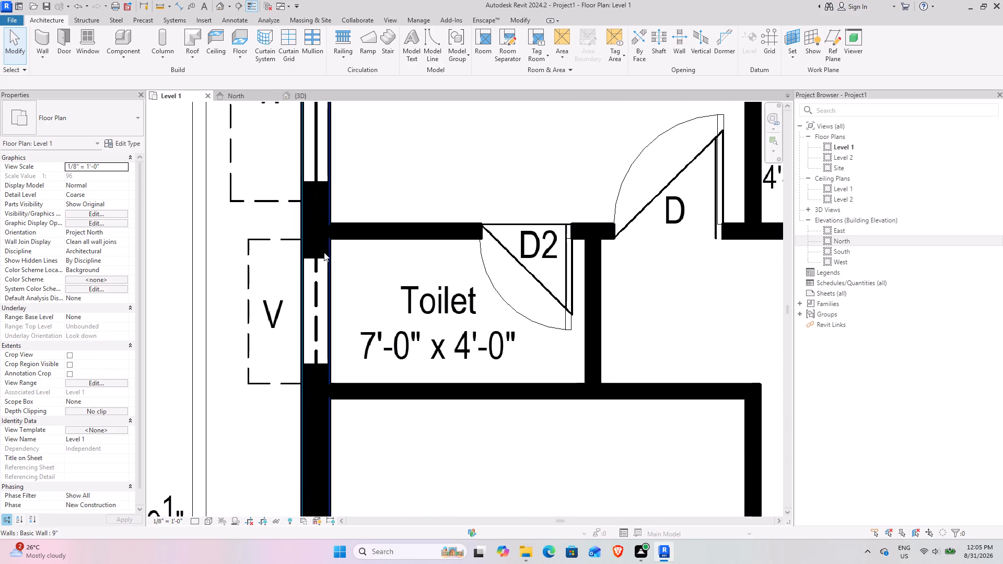
scroll(363, 321, "up", 1)
middle_click_drag(362, 321, 382, 345)
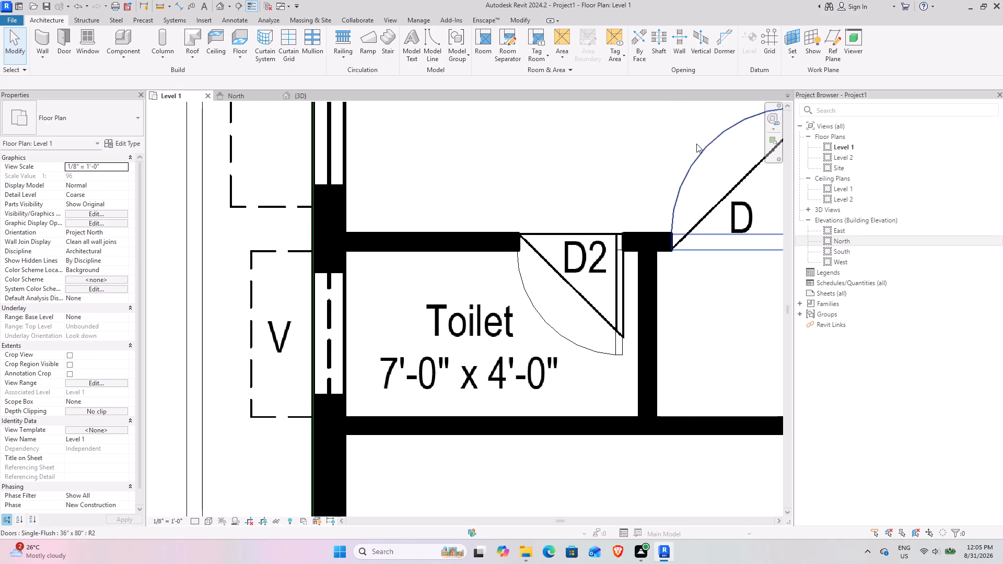
left_click(161, 5)
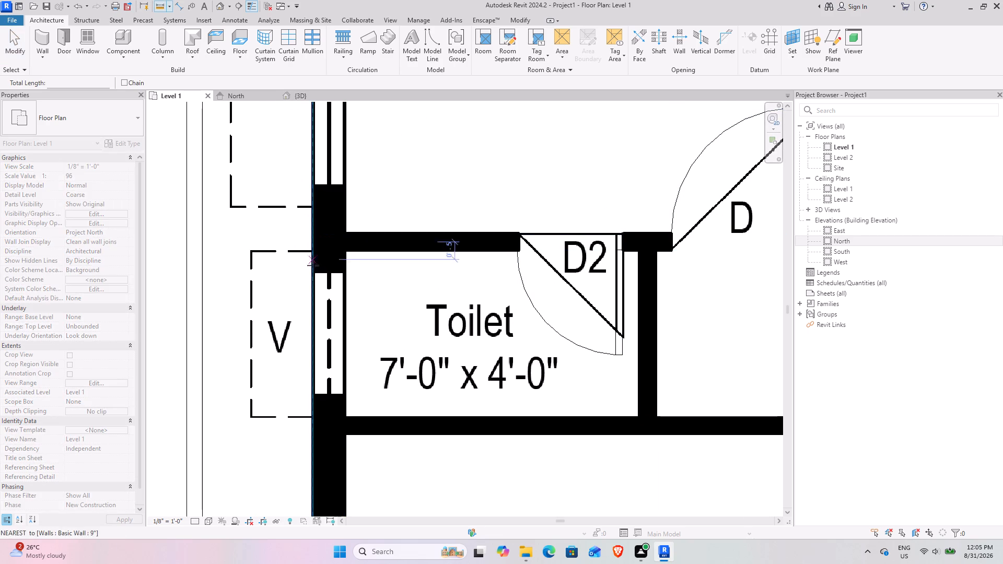
left_click(347, 276)
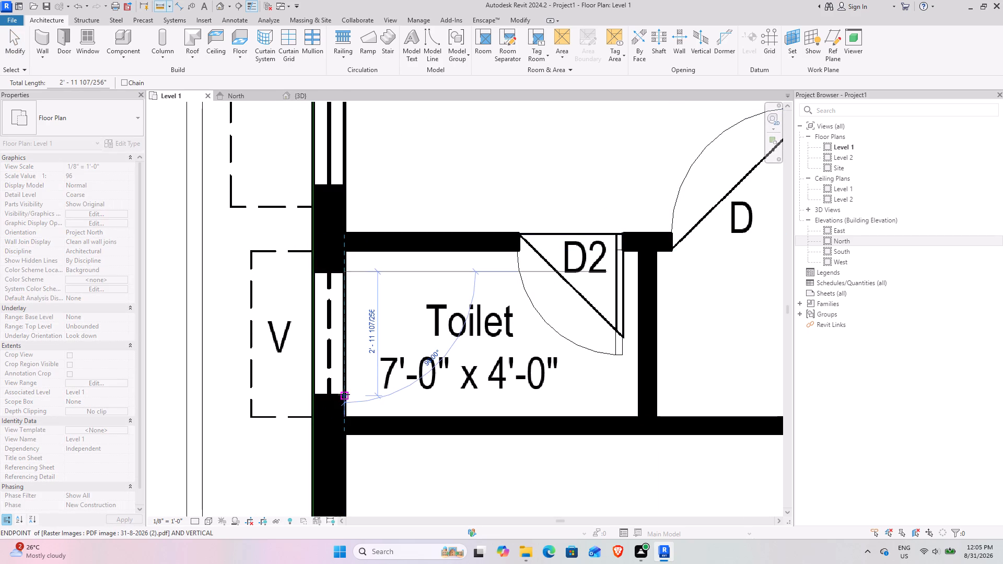
scroll(344, 394, "down", 3)
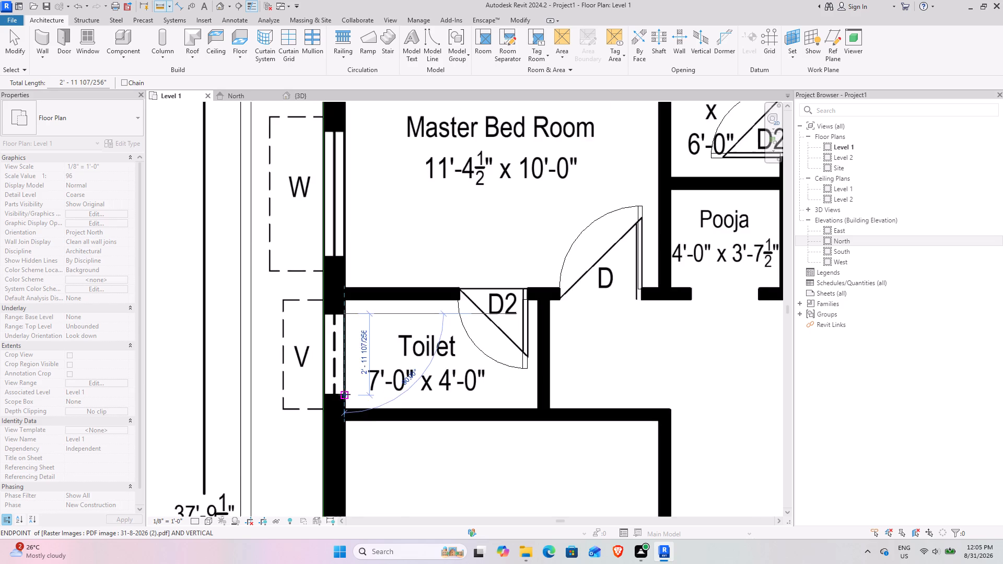
scroll(344, 394, "down", 9)
key("Escape")
Measure the width of the W3 window opening in the Kitchen's exterior wall.
middle_click_drag(345, 381, 401, 269)
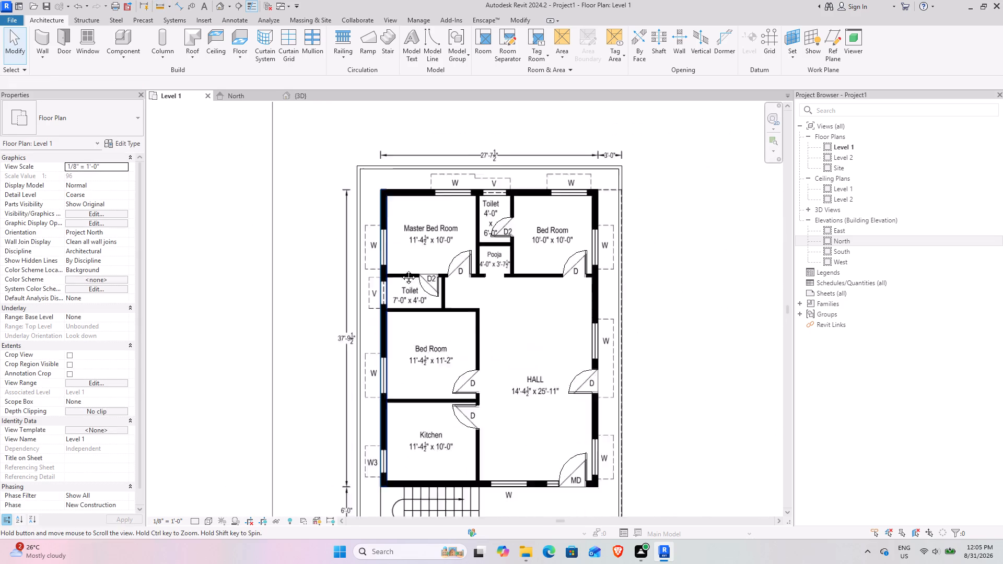
middle_click_drag(401, 269, 448, 193)
scroll(448, 342, "up", 11)
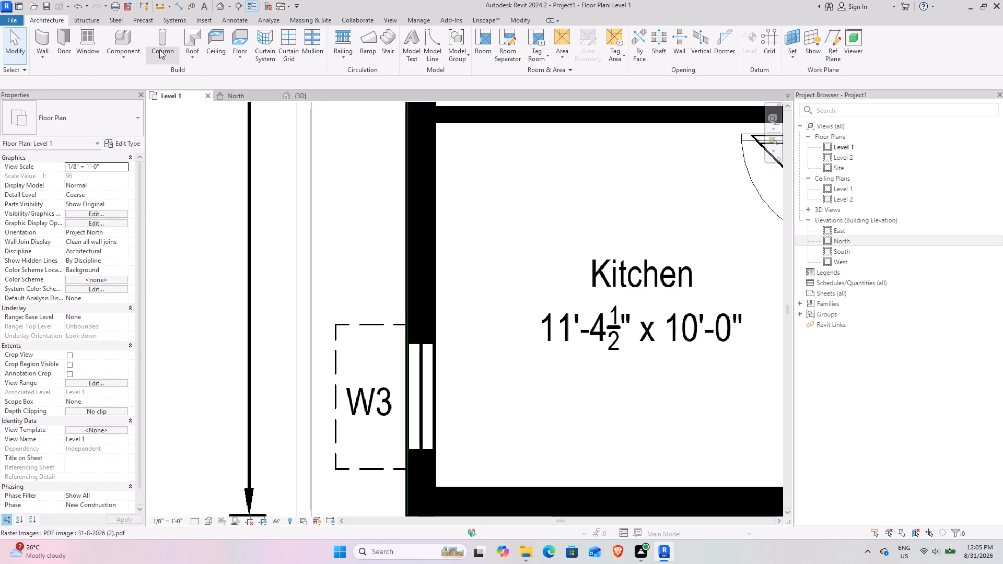
left_click(161, 8)
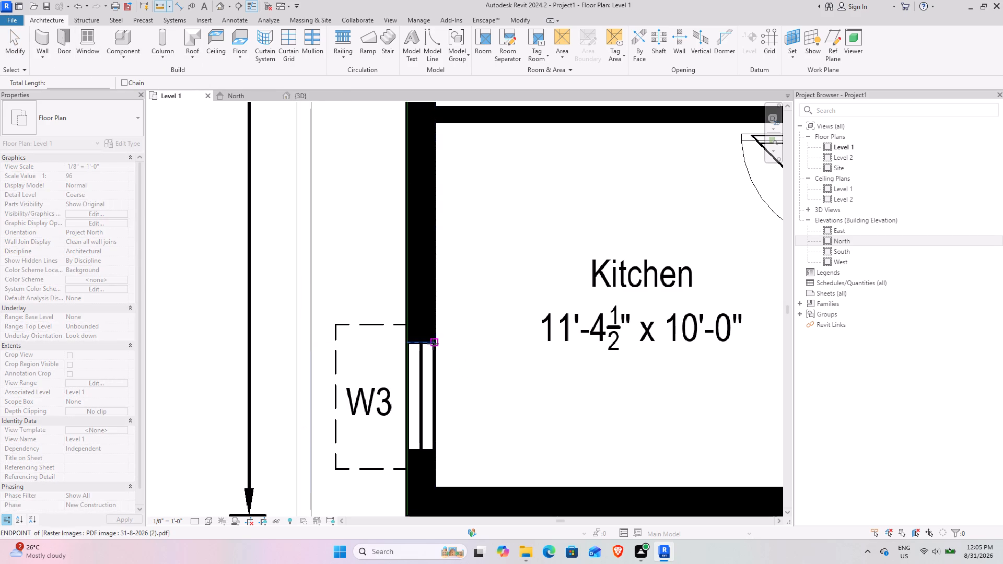
left_click(433, 344)
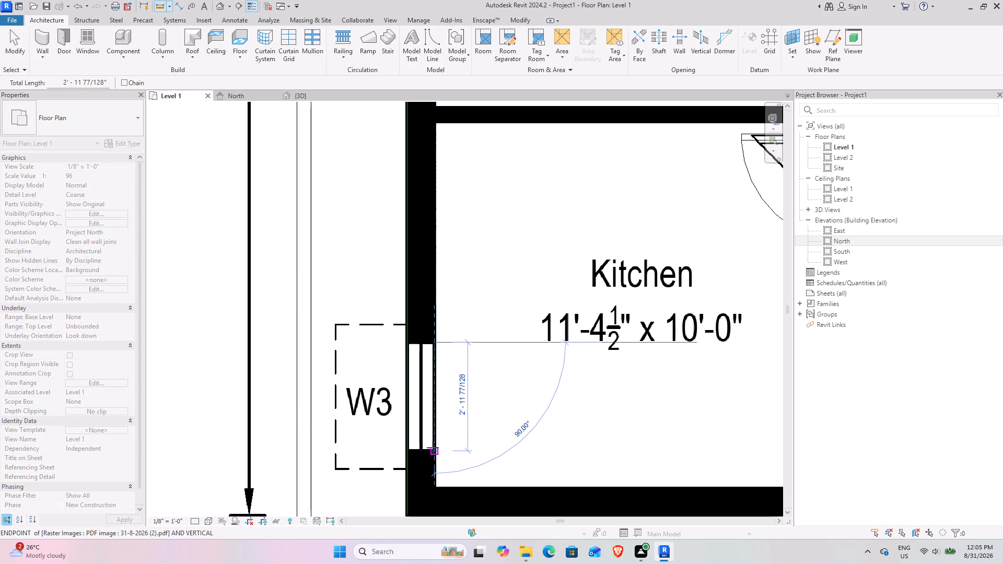
key("Escape")
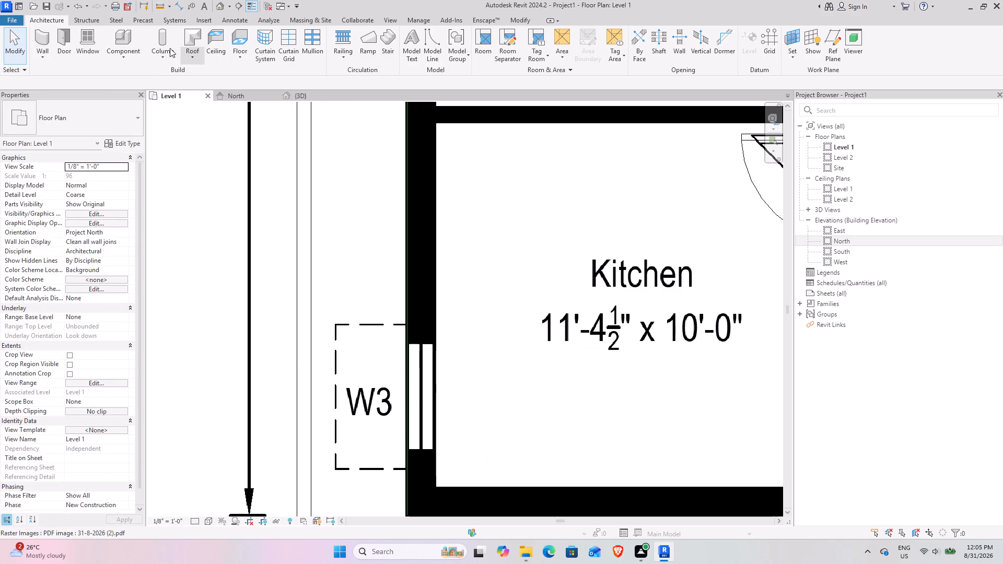
Place a Window-Casement-Double 34" x 36" window at the W3 opening in the Kitchen's exterior wall, opening outward.
left_click(90, 38)
left_click(80, 122)
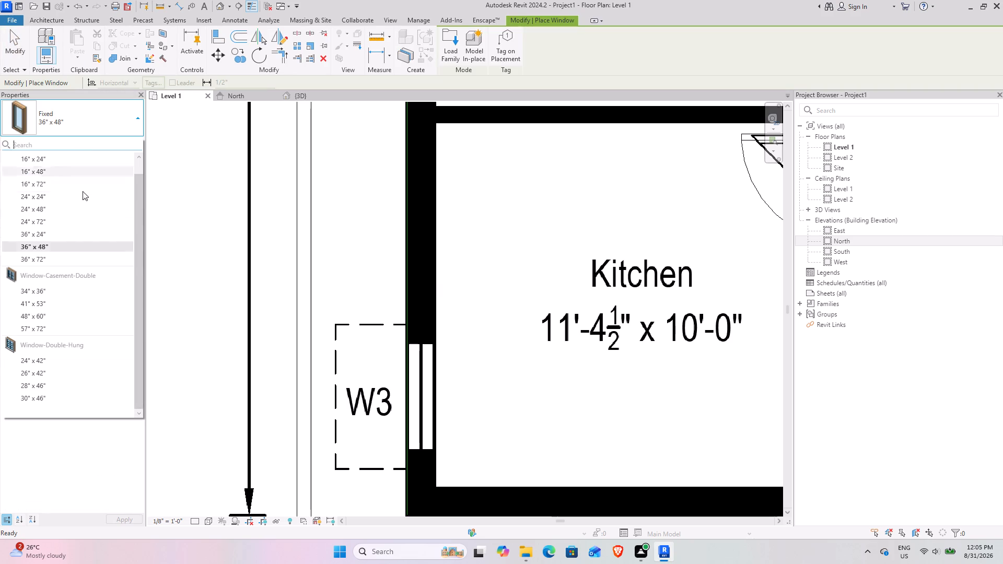
scroll(37, 395, "down", 3)
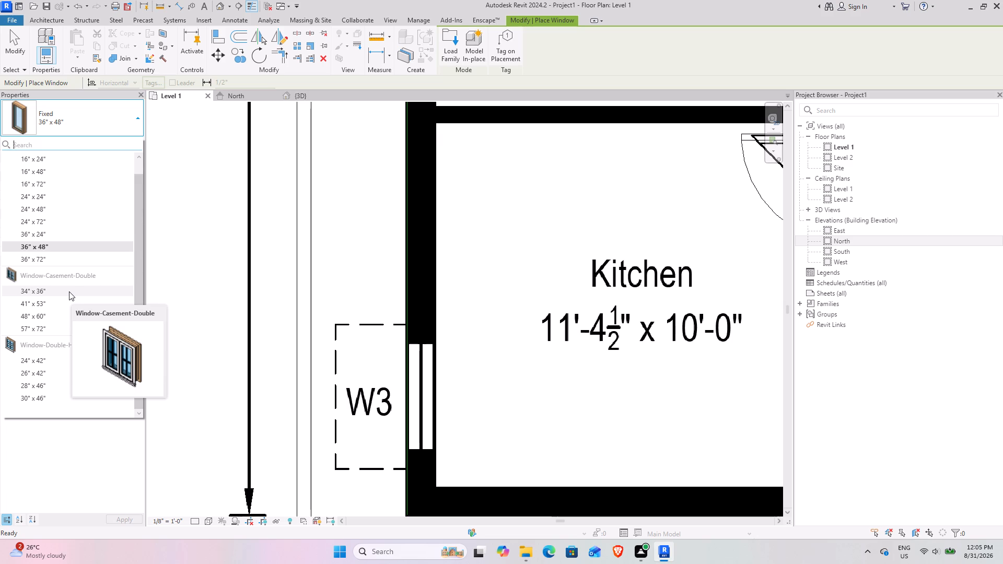
left_click(69, 291)
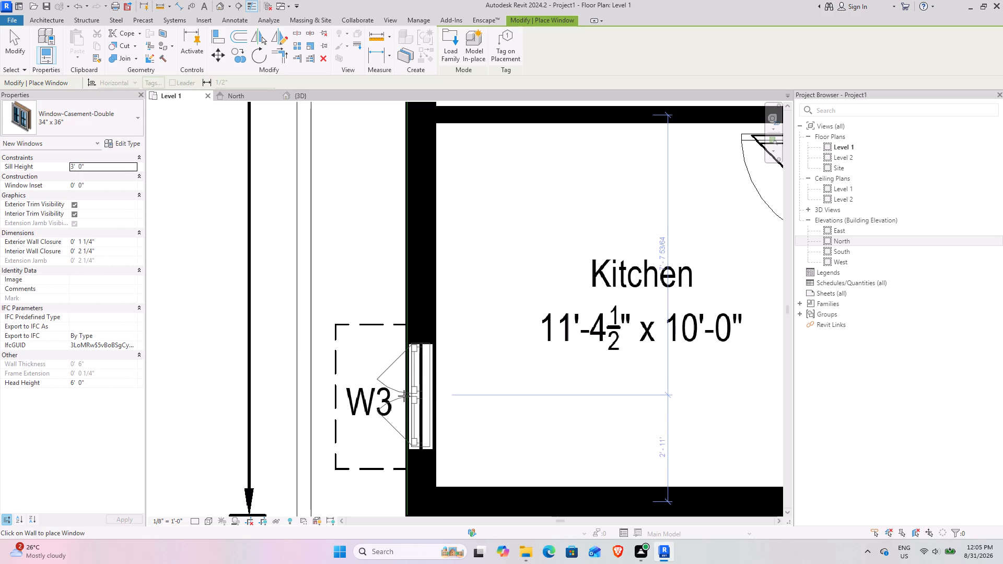
left_click(404, 398)
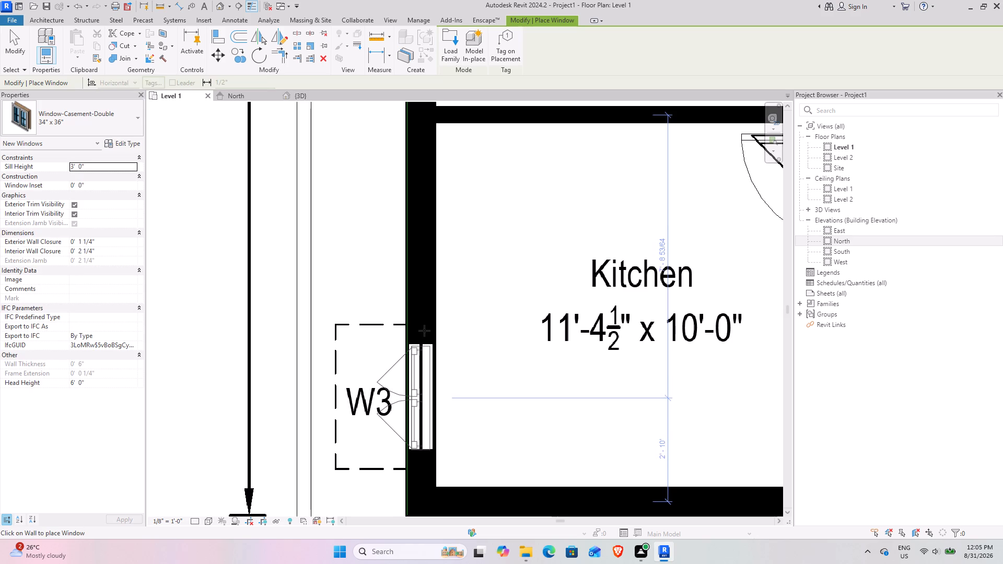
Examine the remaining W and V openings along the plan's exterior walls, from the bedrooms and toilets round to the Hall.
scroll(424, 331, "down", 4)
middle_click_drag(450, 325, 452, 455)
middle_click_drag(531, 337, 447, 401)
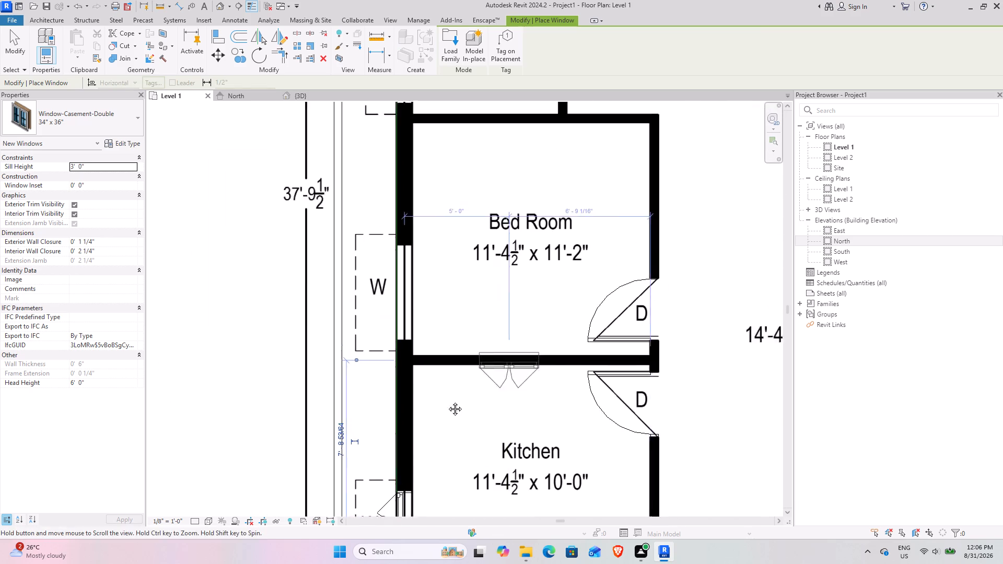
middle_click_drag(447, 401, 411, 423)
scroll(409, 366, "down", 3)
middle_click_drag(433, 331, 449, 453)
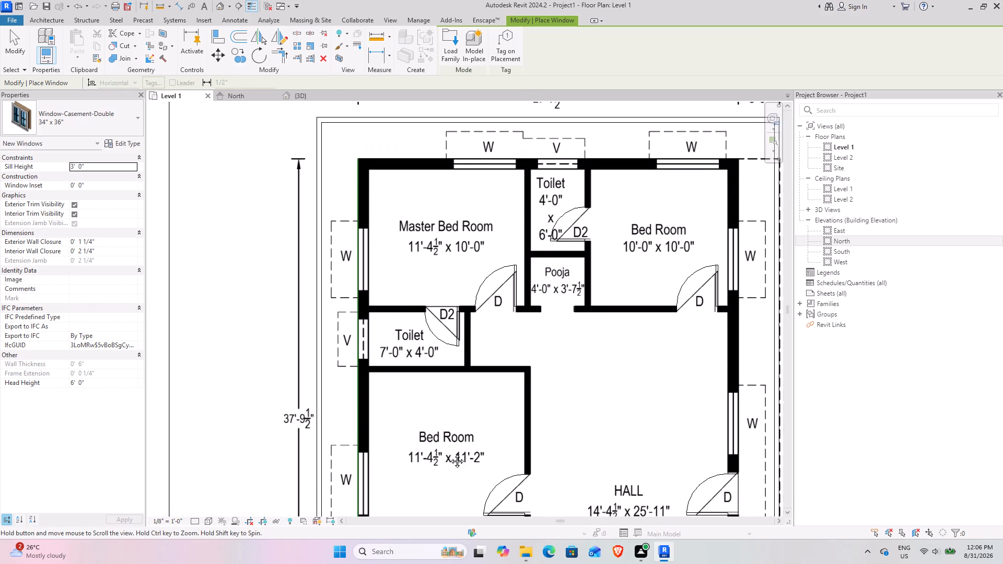
middle_click_drag(449, 453, 385, 356)
middle_click(384, 354)
middle_click_drag(337, 339, 328, 337)
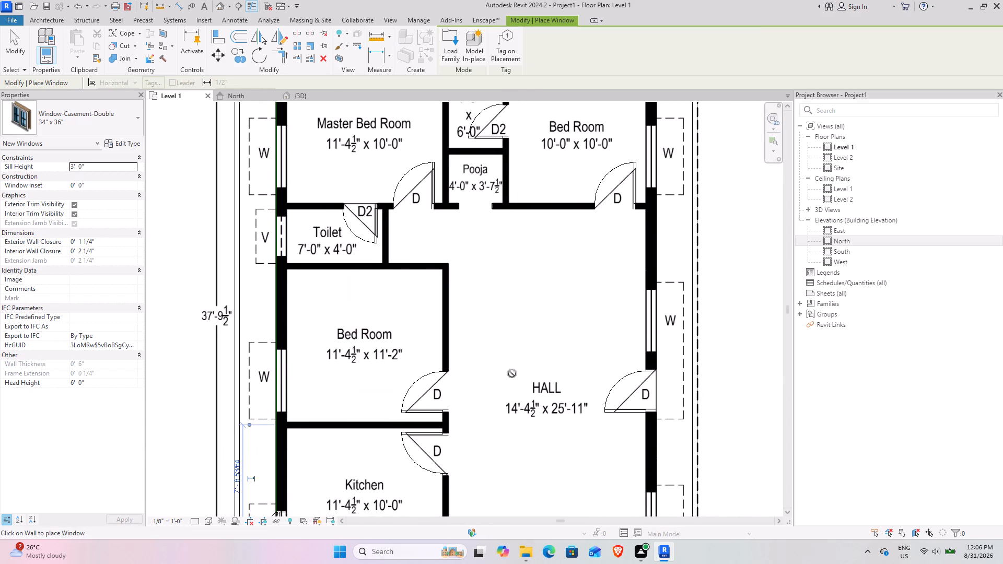
middle_click_drag(495, 373, 321, 217)
scroll(326, 226, "down", 2)
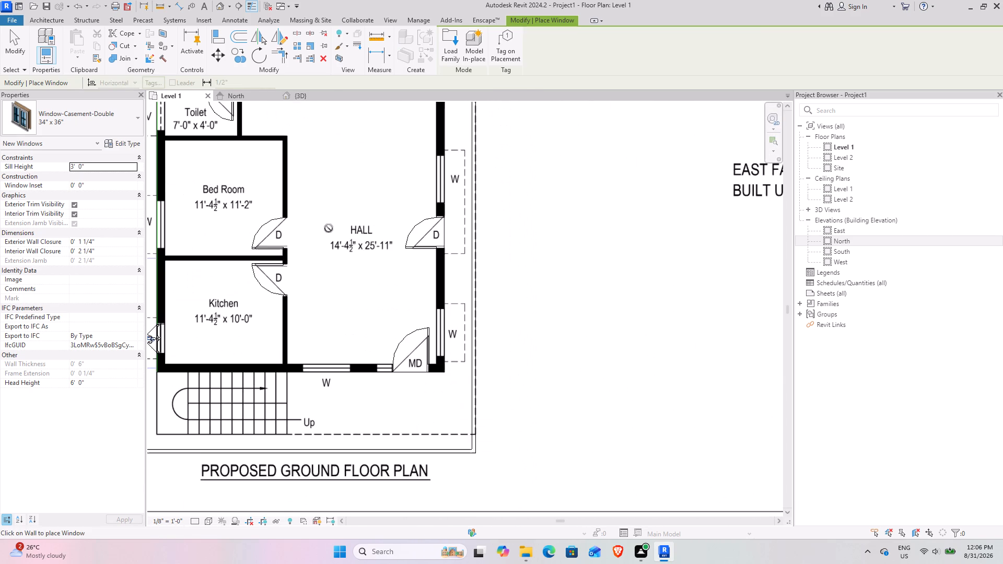
middle_click_drag(329, 228, 449, 336)
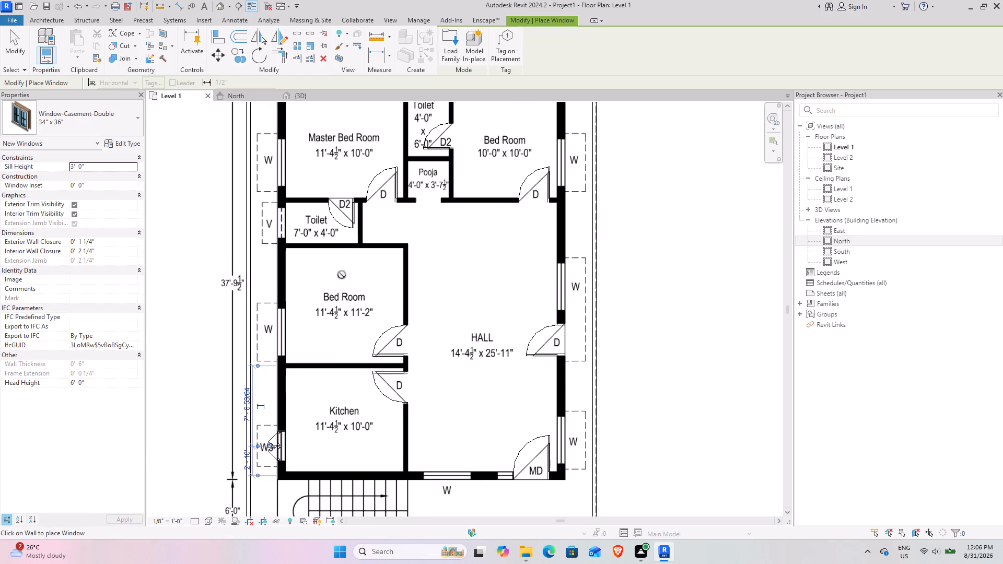
Measure the W window opening in the Hall's exterior wall beside the MD door.
left_click(90, 118)
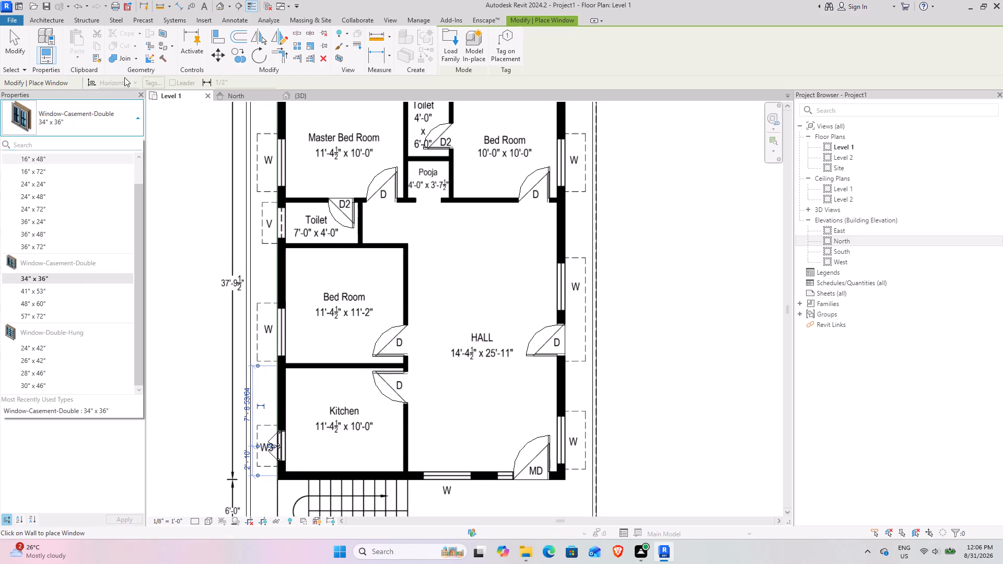
left_click(164, 4)
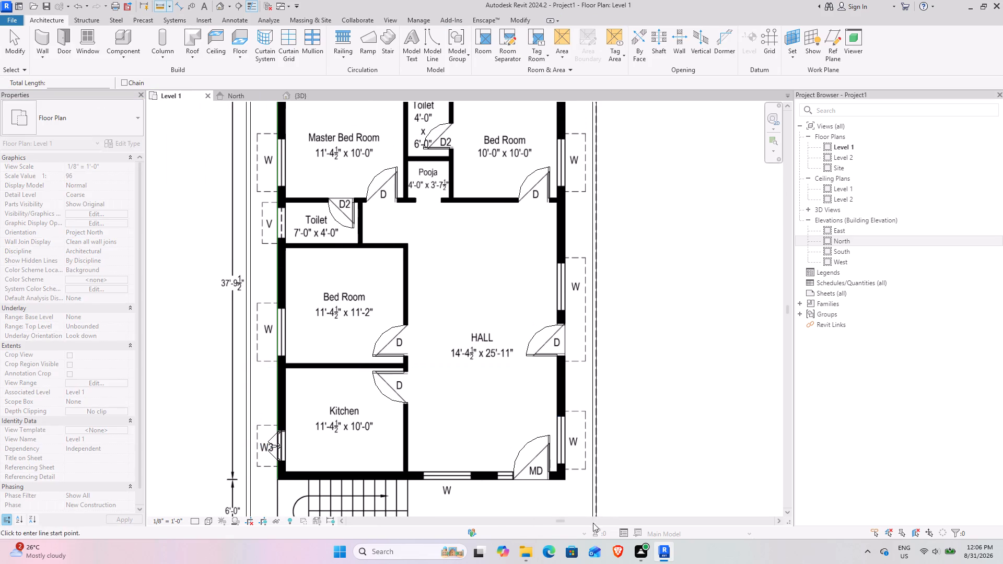
scroll(545, 446, "up", 8)
left_click(602, 496)
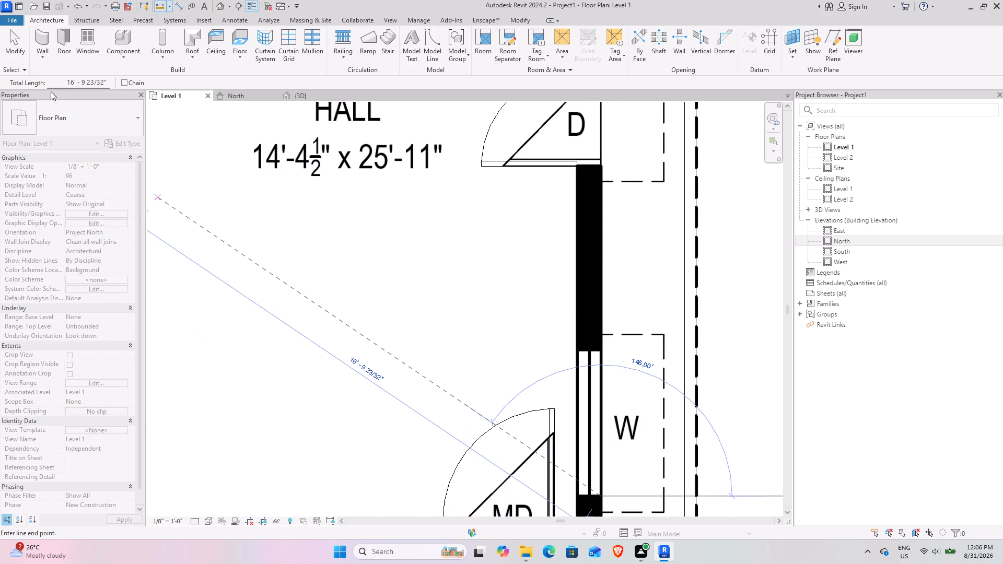
Place Window-Casement-Double 57" x 72" windows at the two W openings on either side of the D door in the Hall's exterior side wall.
left_click(95, 49)
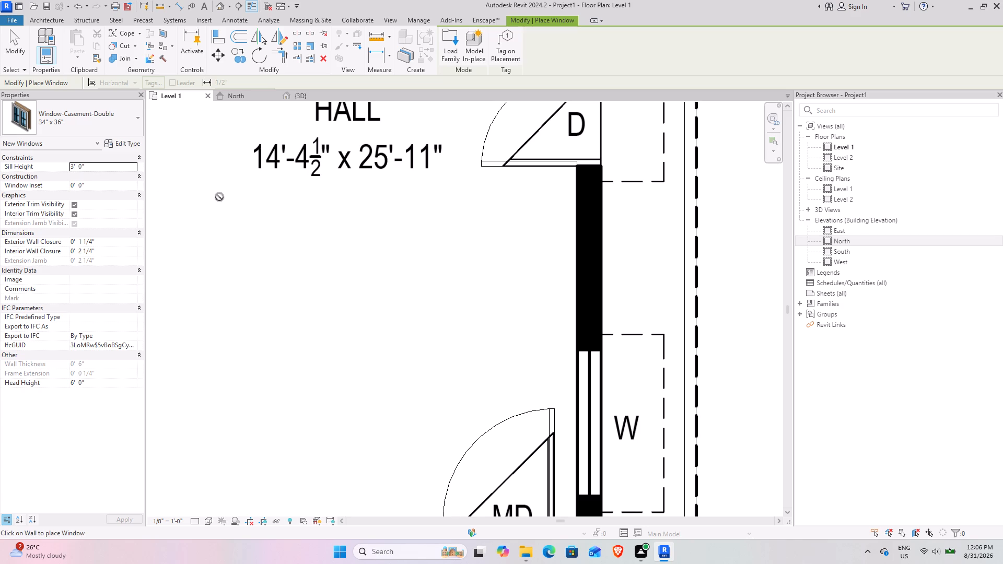
left_click(84, 128)
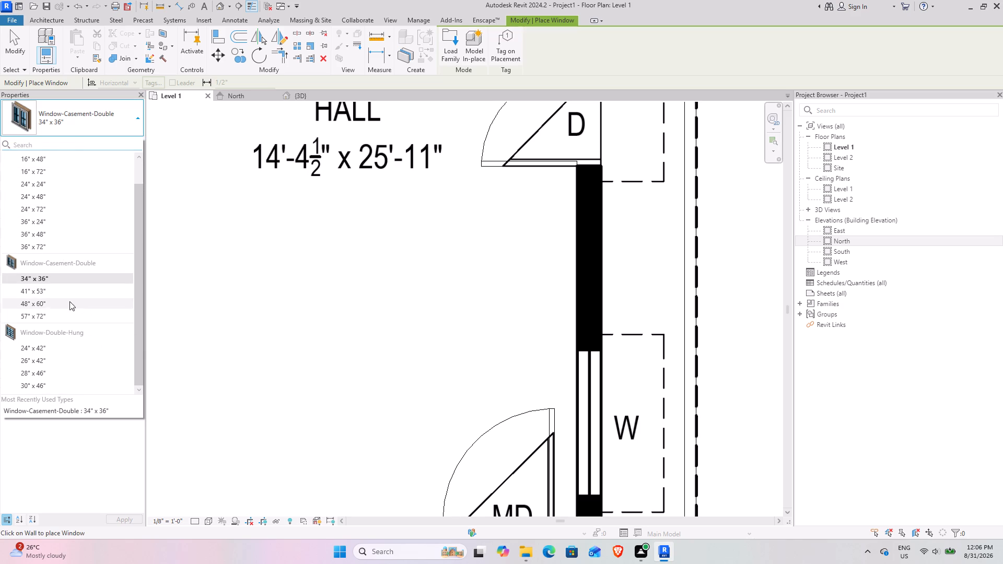
left_click(65, 314)
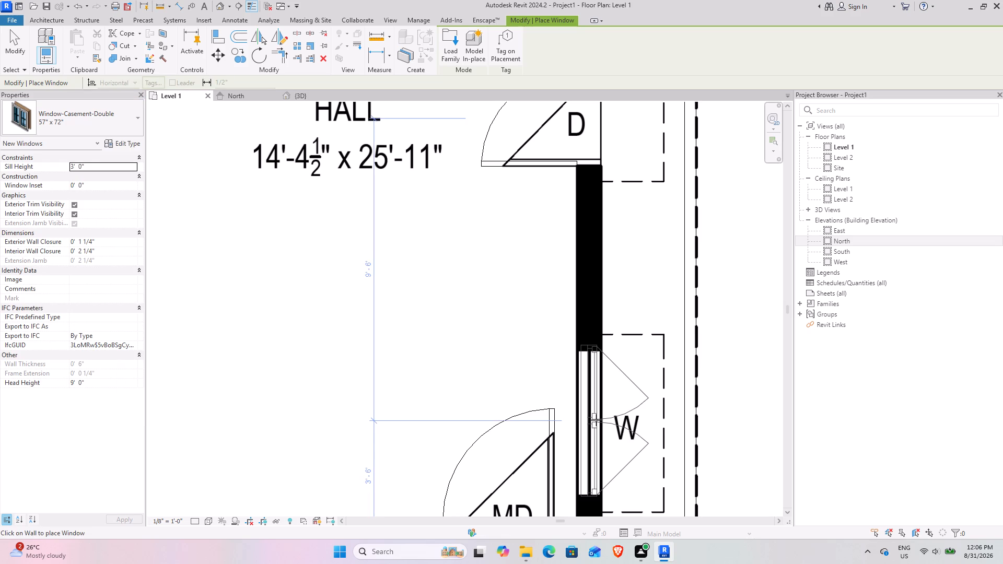
left_click(598, 425)
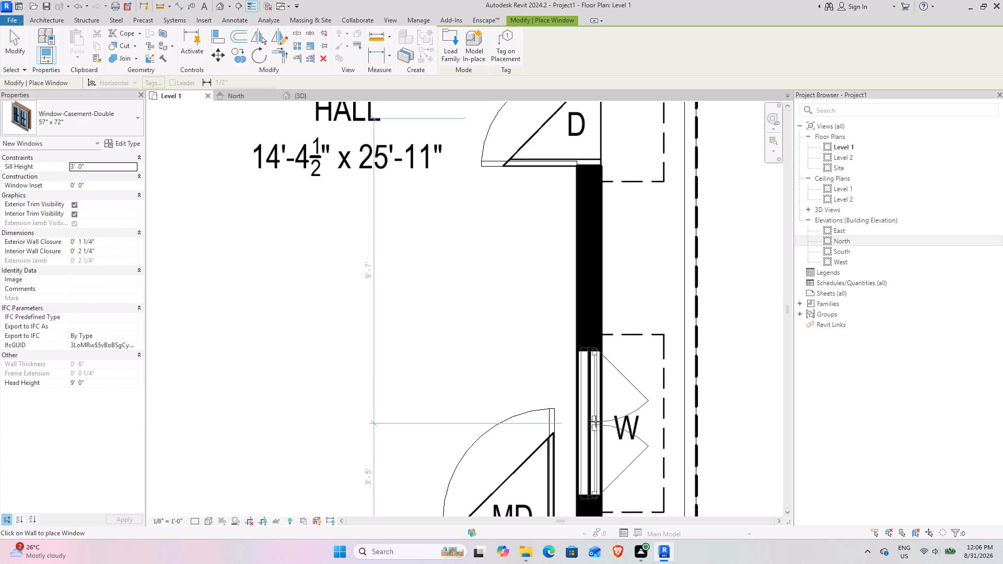
scroll(598, 302, "down", 4)
middle_click_drag(598, 301, 575, 505)
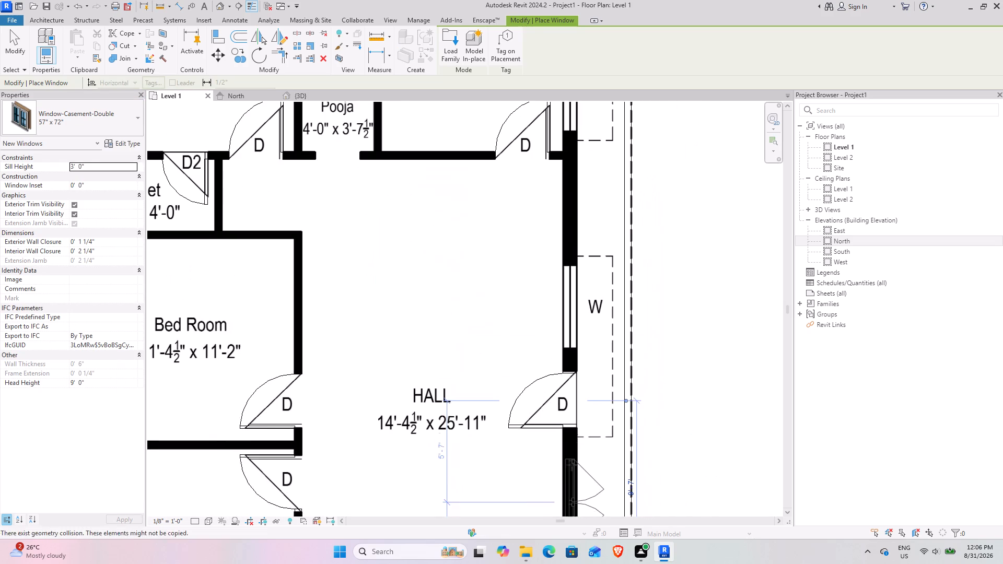
scroll(574, 303, "up", 5)
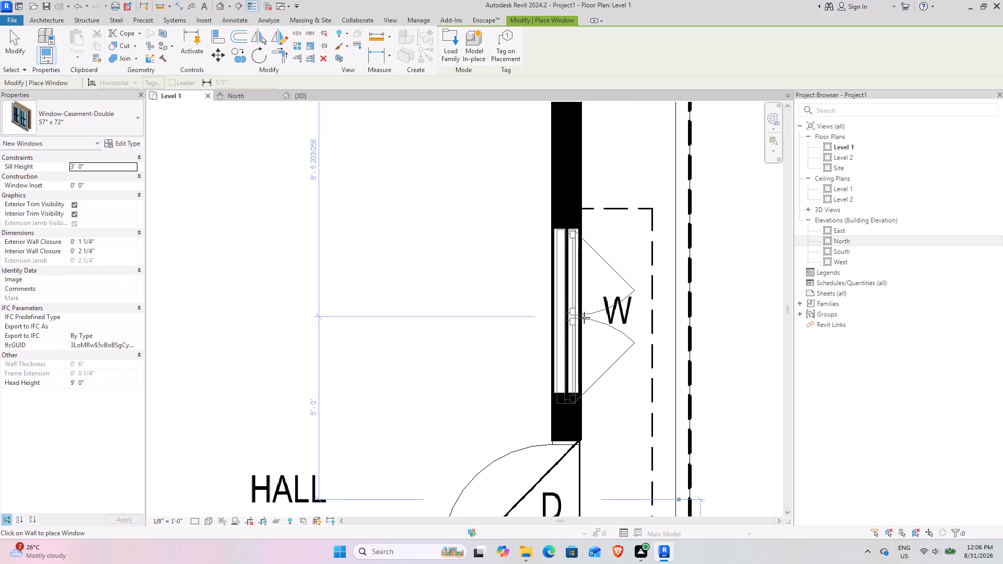
left_click(585, 311)
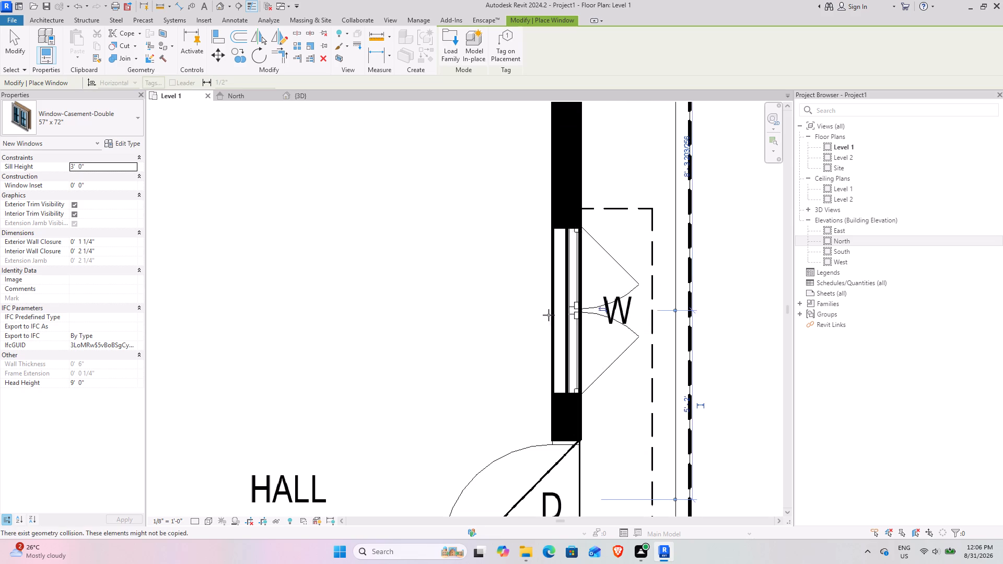
Place 57" x 72" double casement windows, opening outward, at both W openings in the 10'-0" x 10'-0" Bed Room's exterior walls.
scroll(428, 318, "down", 8)
middle_click_drag(419, 331, 421, 478)
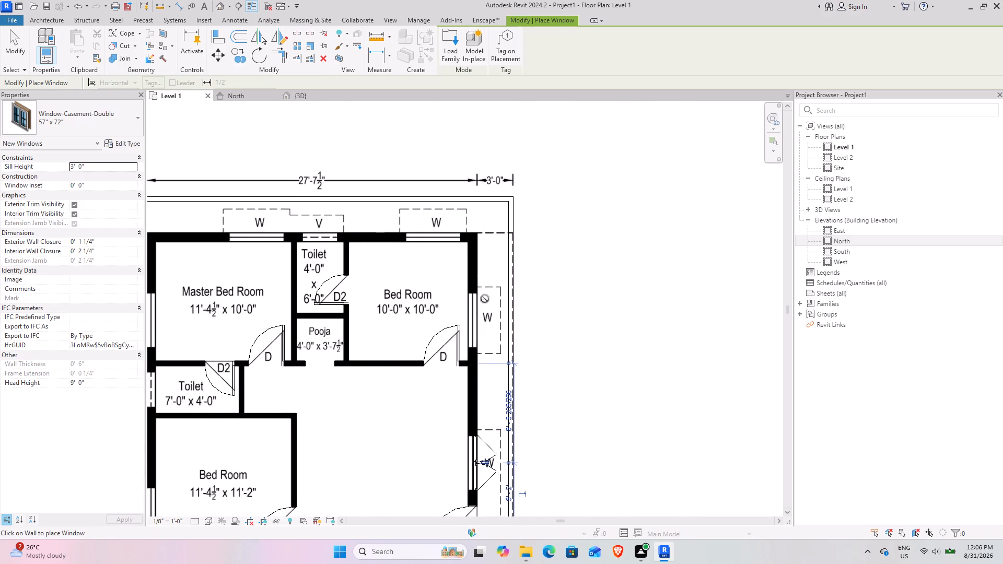
scroll(485, 299, "up", 8)
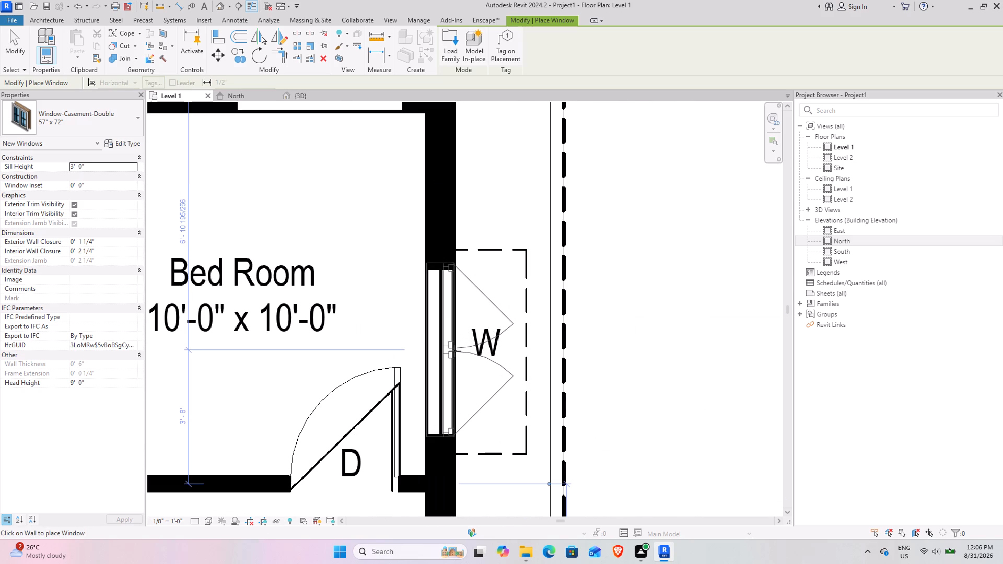
left_click(455, 351)
scroll(354, 264, "down", 2)
middle_click_drag(366, 329, 416, 479)
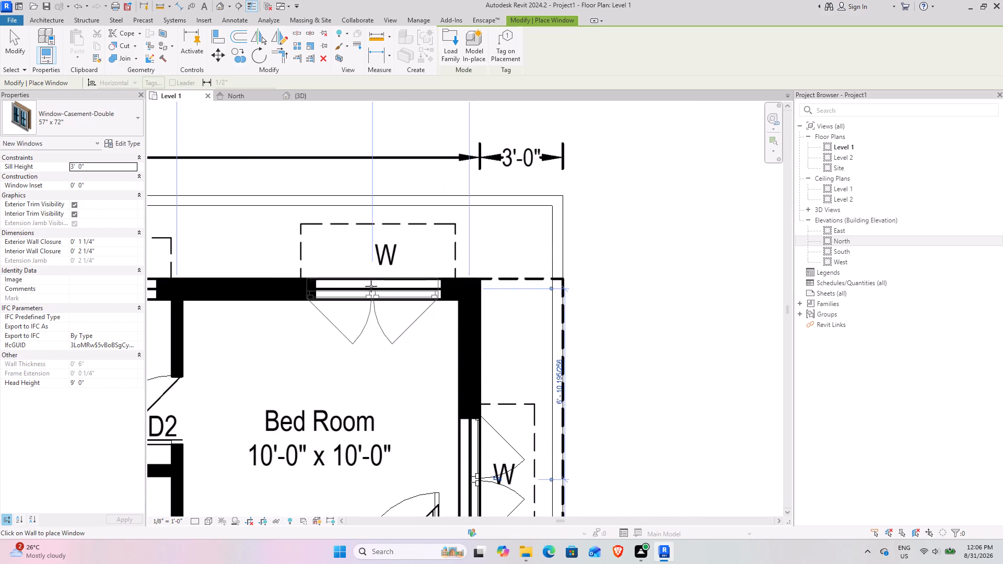
left_click(378, 280)
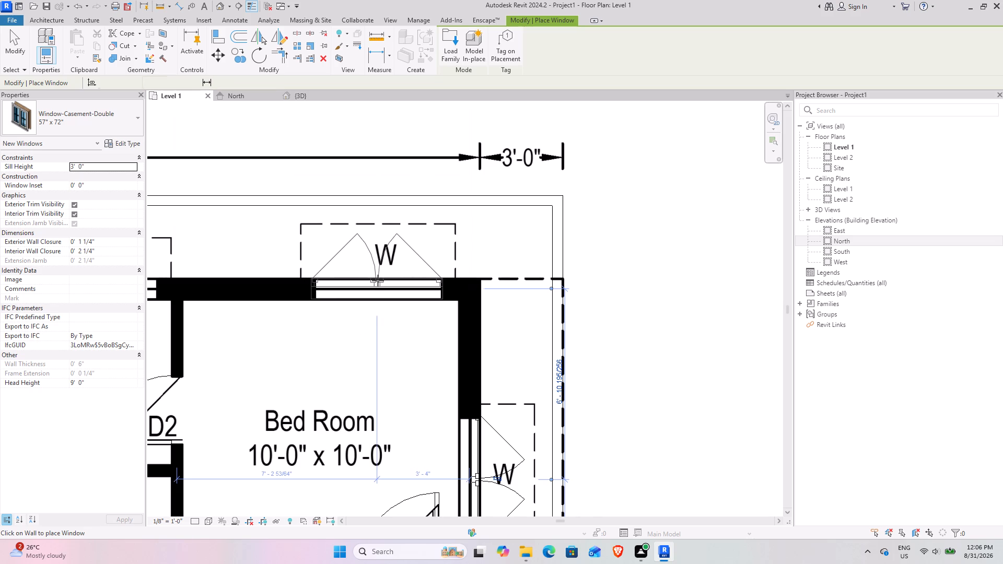
Place 57" x 72" double casement windows, opening outward, at both W openings in the Master Bed Room's exterior walls.
middle_click_drag(212, 322, 609, 386)
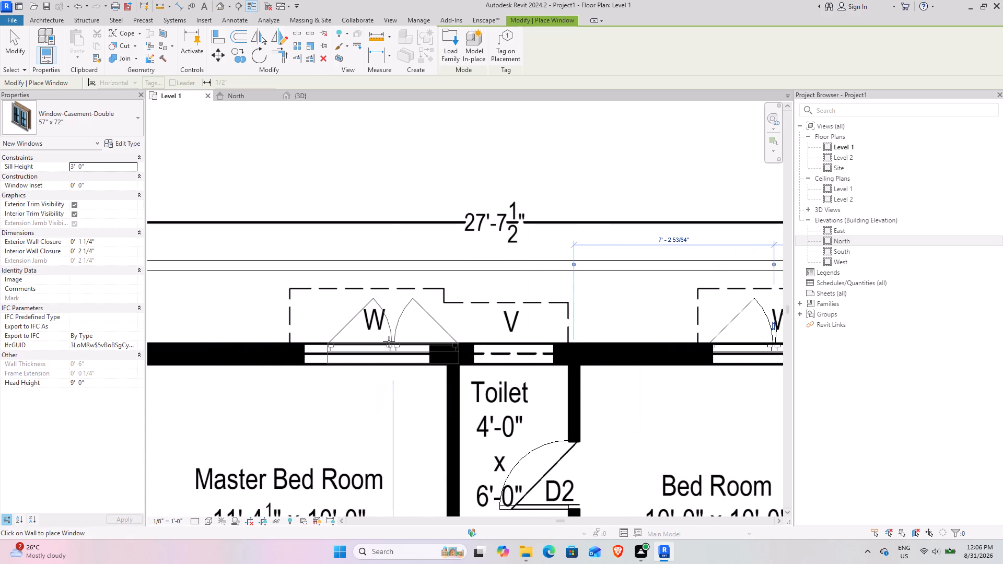
left_click(368, 341)
scroll(319, 380, "down", 4)
middle_click_drag(309, 389, 561, 309)
scroll(435, 407, "up", 7)
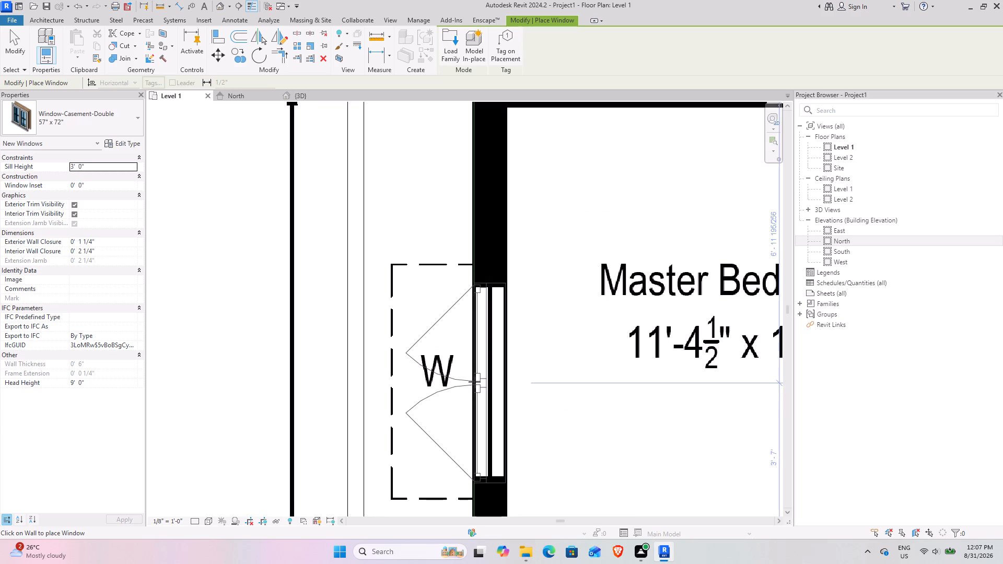
left_click(472, 382)
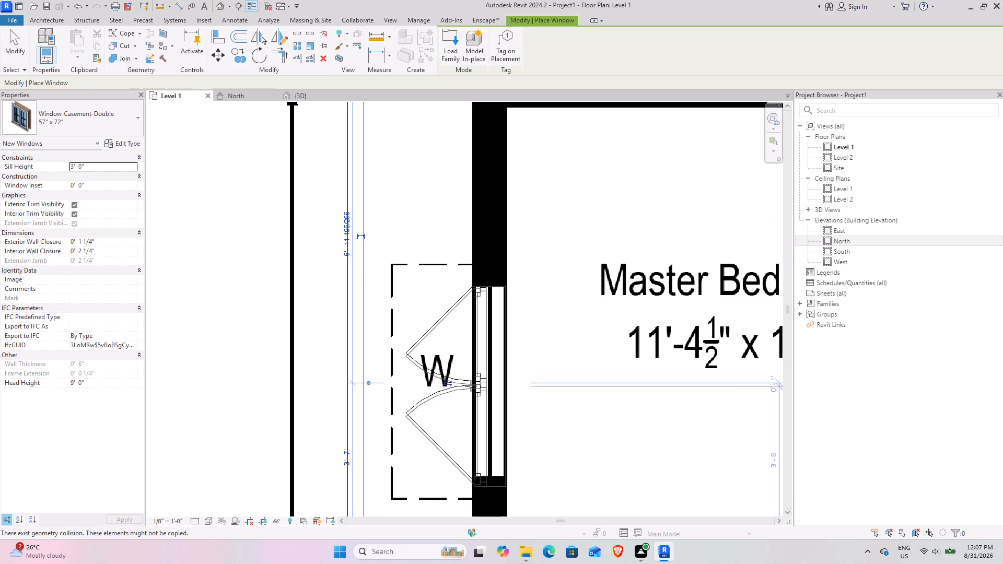
Place a 57" x 72" double casement window, opening outward, at the W opening of the Bed Room next to the Kitchen.
scroll(471, 386, "down", 8)
middle_click_drag(494, 417, 357, 276)
middle_click_drag(357, 298, 354, 135)
scroll(321, 299, "up", 11)
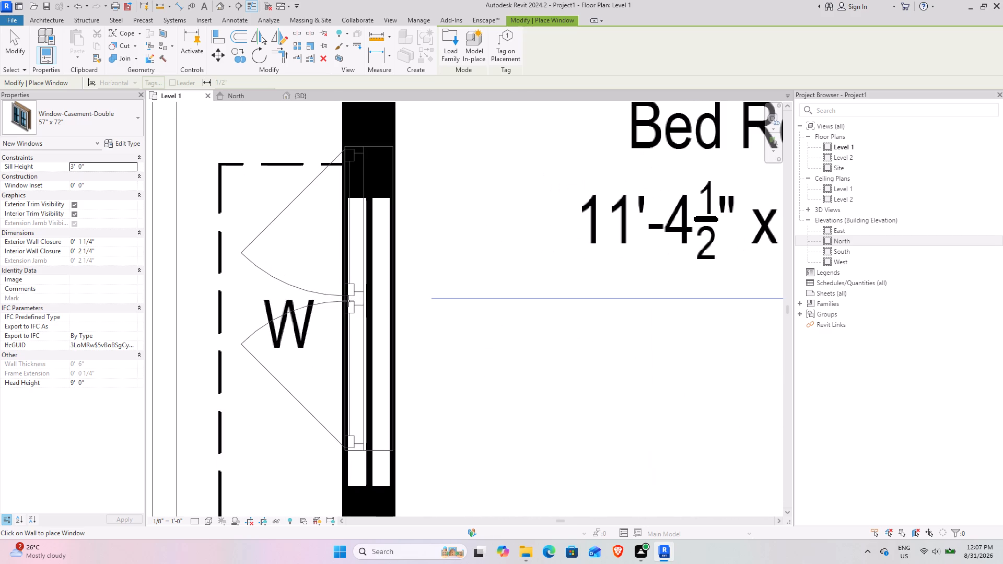
left_click(344, 343)
Duplicate the Window-Casement-Double 57" x 72" type under the name 3'V2'.
scroll(441, 360, "down", 8)
middle_click_drag(533, 345, 442, 352)
scroll(442, 350, "down", 4)
middle_click_drag(448, 351, 355, 321)
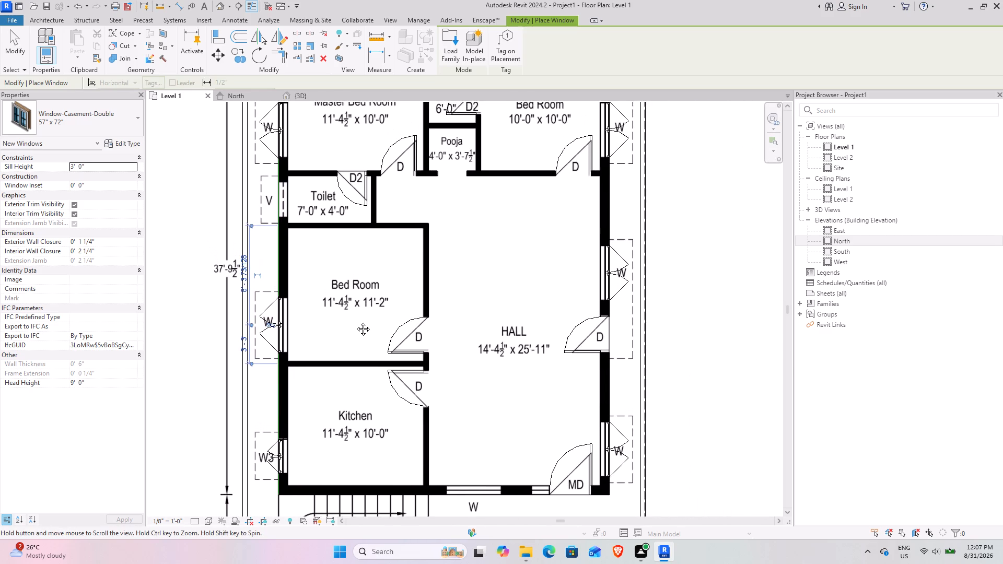
middle_click_drag(355, 321, 355, 322)
middle_click_drag(355, 323, 401, 399)
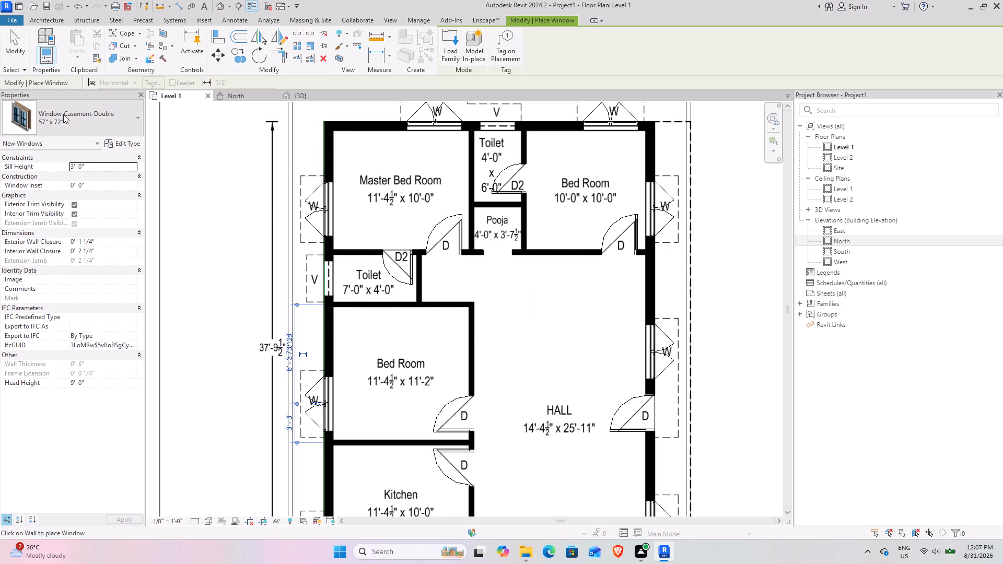
left_click(96, 121)
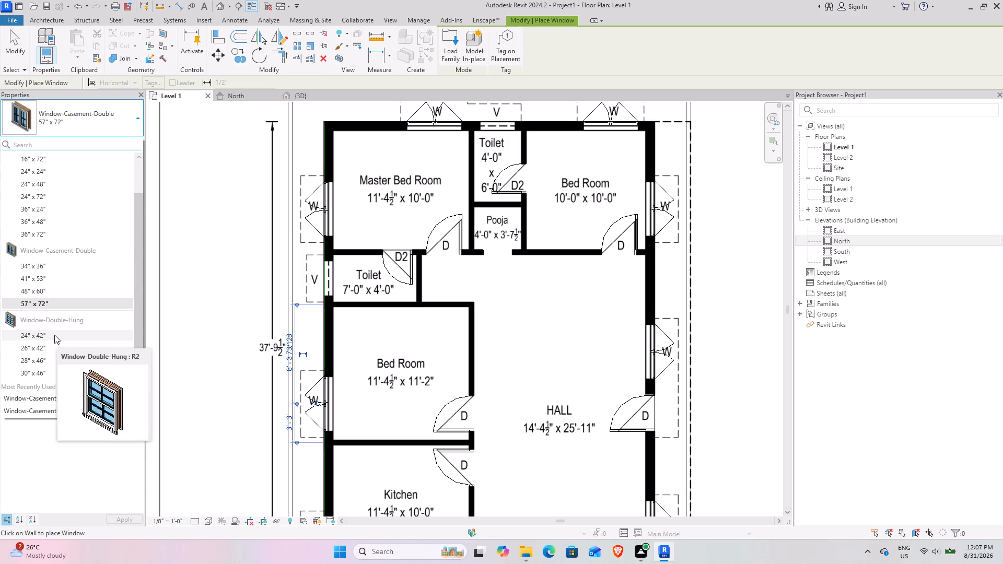
left_click(81, 107)
left_click(127, 146)
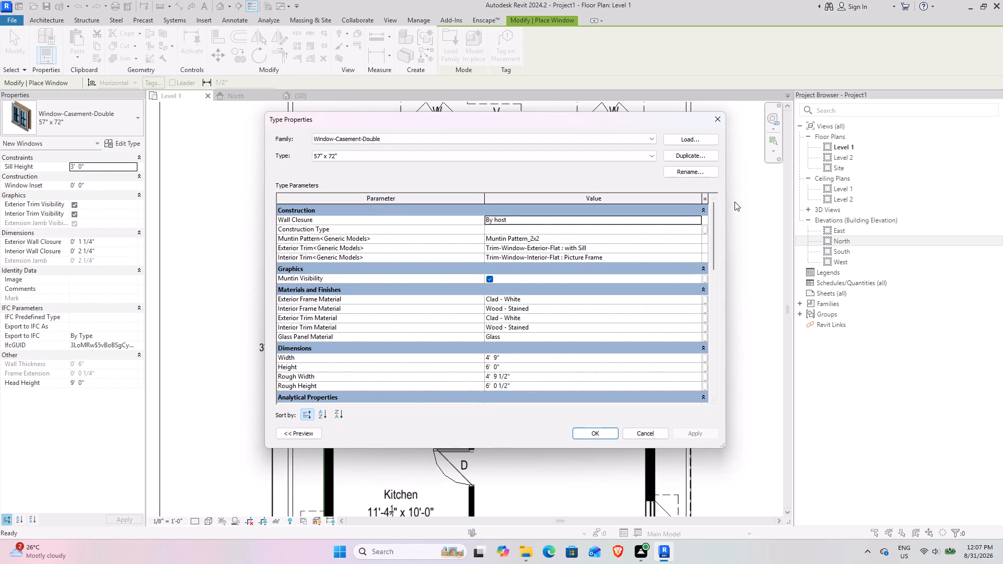
left_click(690, 158)
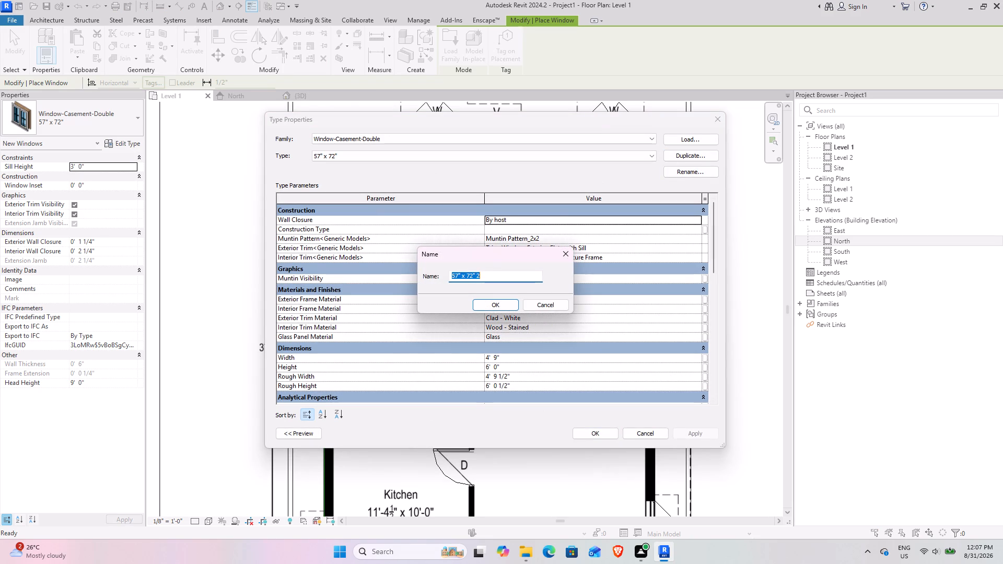
key("3")
key("apostrophe")
key("v")
key("2")
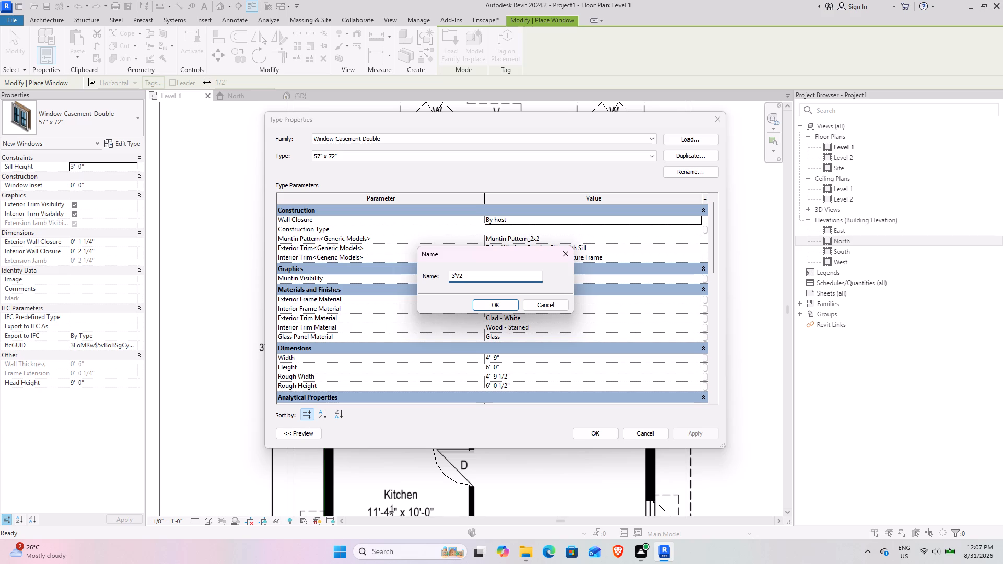
key("apostrophe")
left_click(489, 302)
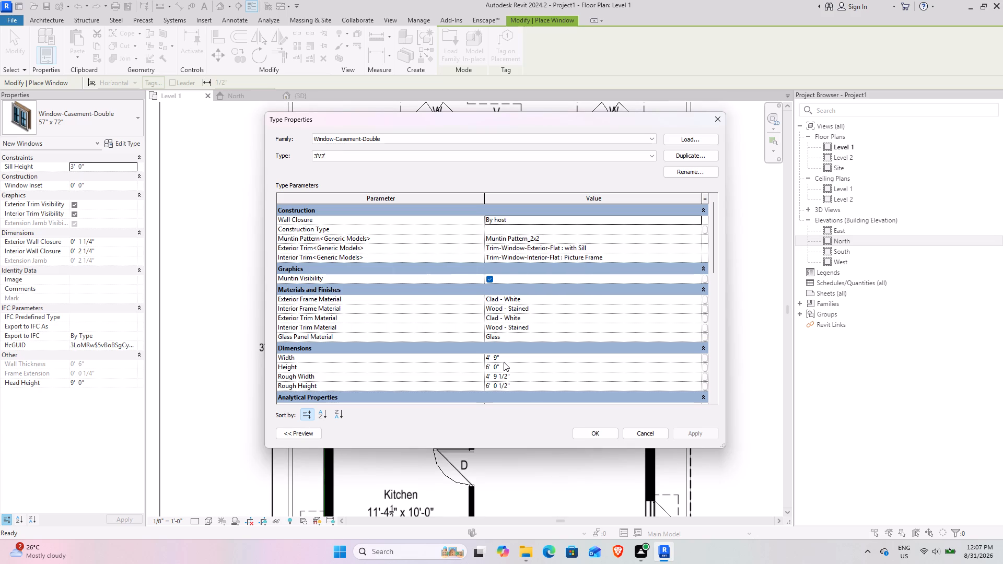
Set the 3'V2' window type's width to 3'-0" and height to 2'-0".
left_click(509, 352)
left_click(504, 344)
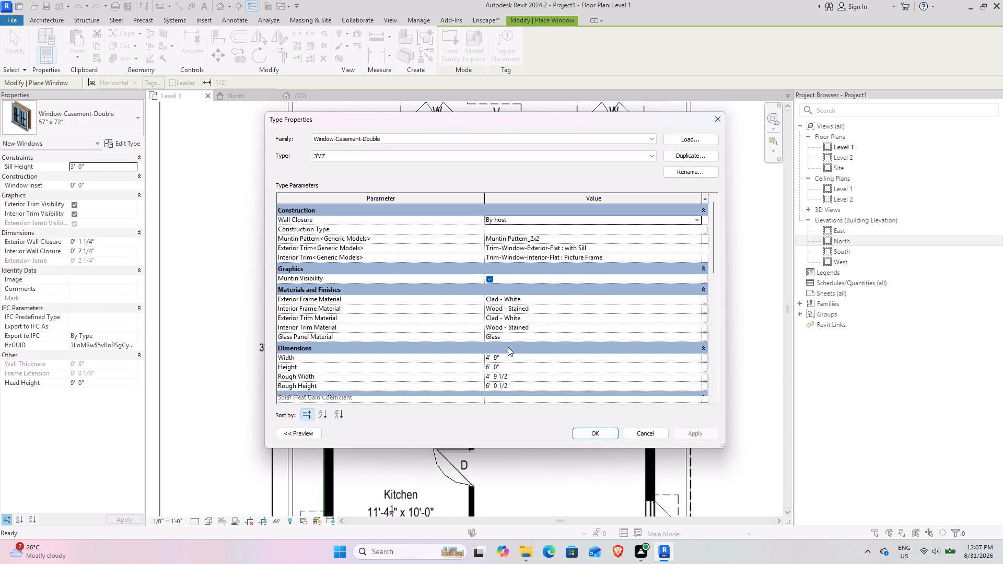
left_click(509, 359)
key("3")
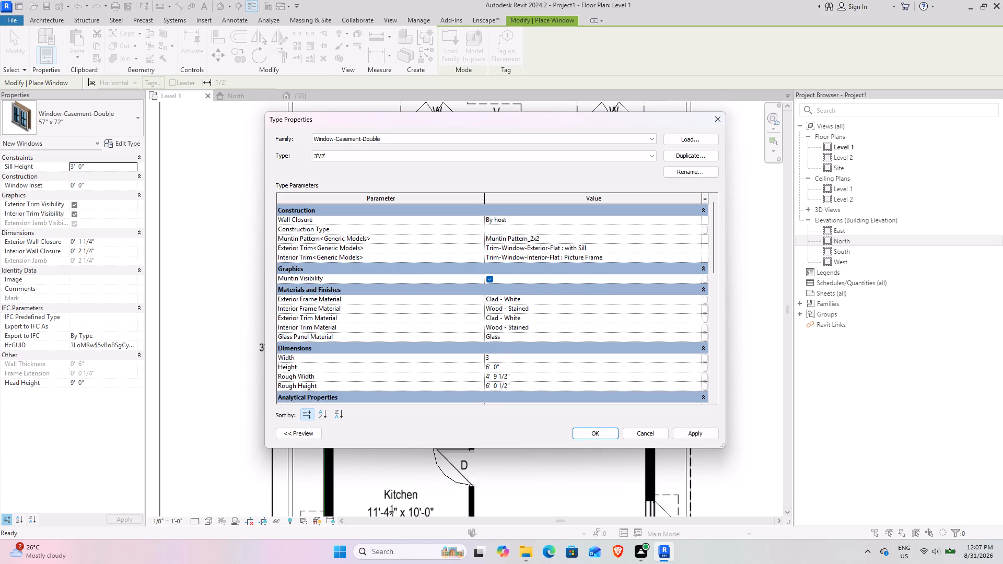
left_click(505, 365)
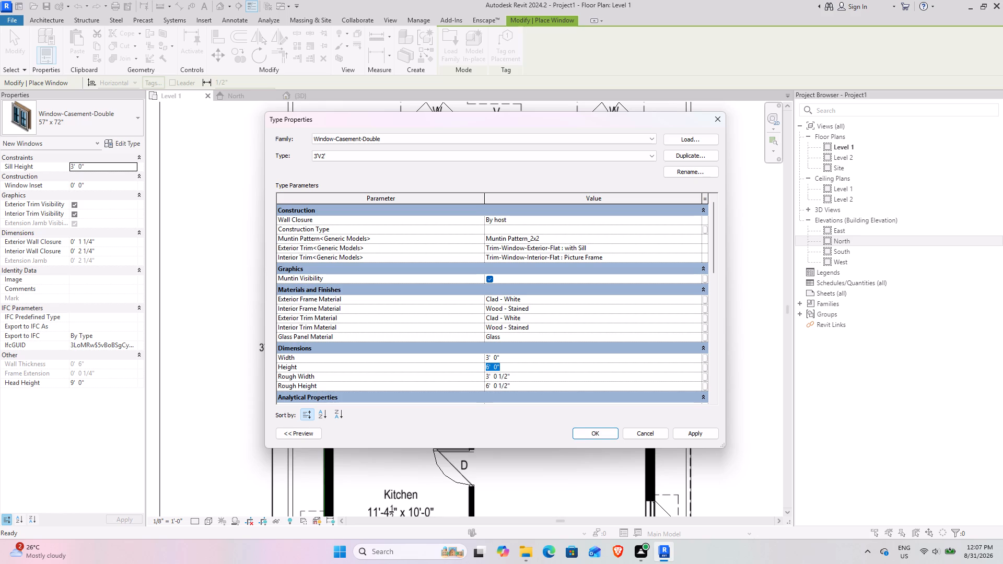
key("2")
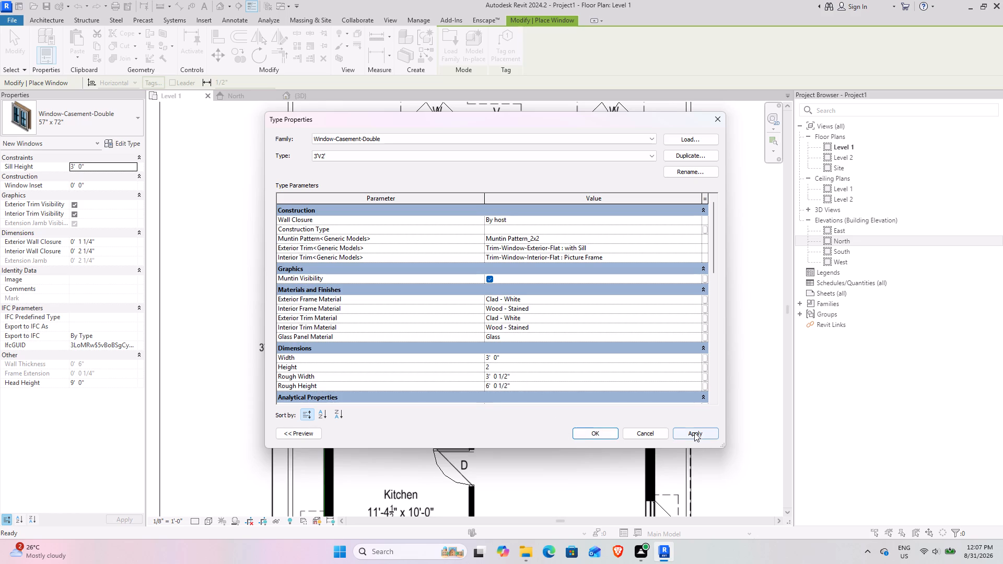
left_click(694, 432)
left_click(601, 433)
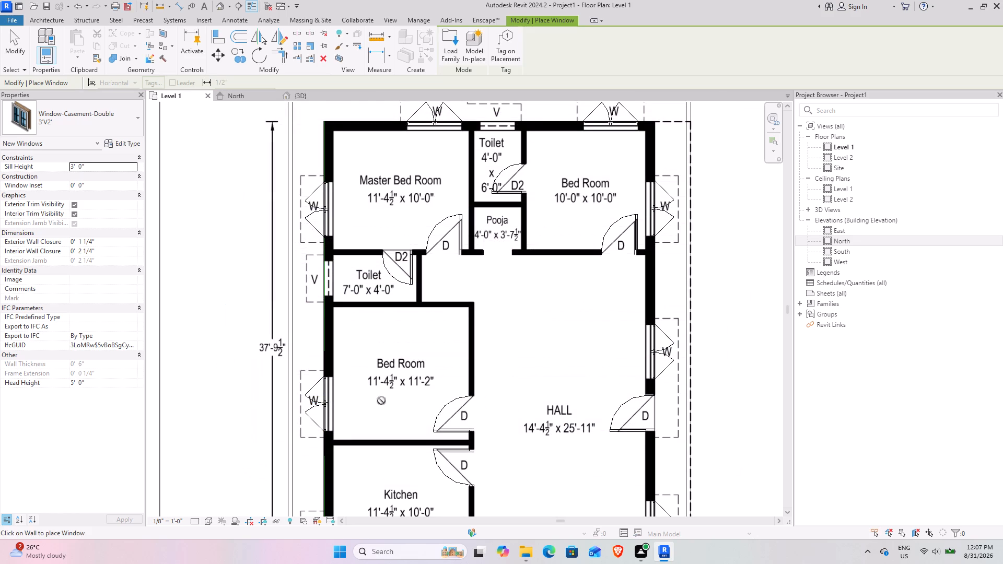
Place a 3'V2' double casement window, opening outward, at the V opening of the 7'-0" x 4'-0" Toilet.
scroll(316, 276, "up", 10)
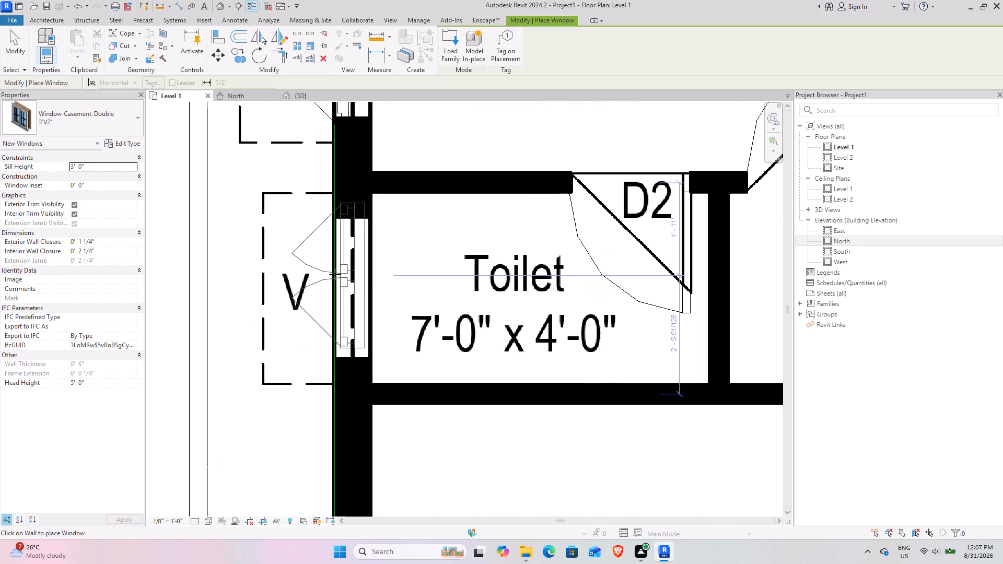
left_click(335, 287)
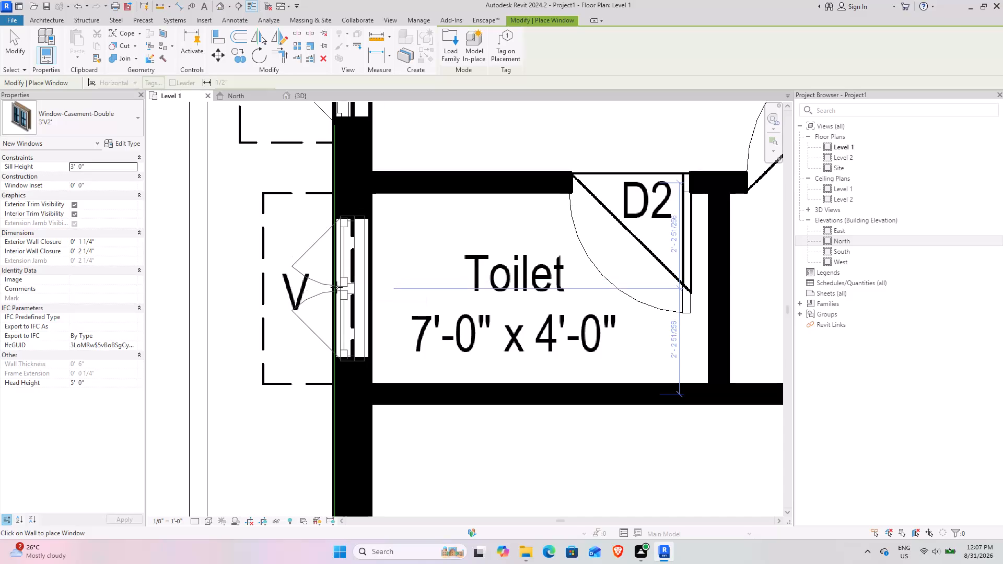
Place a 3'V2' window with a 7'-0" sill height, opening outward, at the V opening of the 4'-0" x 6'-0" Toilet.
scroll(475, 287, "down", 4)
middle_click_drag(491, 283, 291, 444)
middle_click_drag(551, 266, 446, 377)
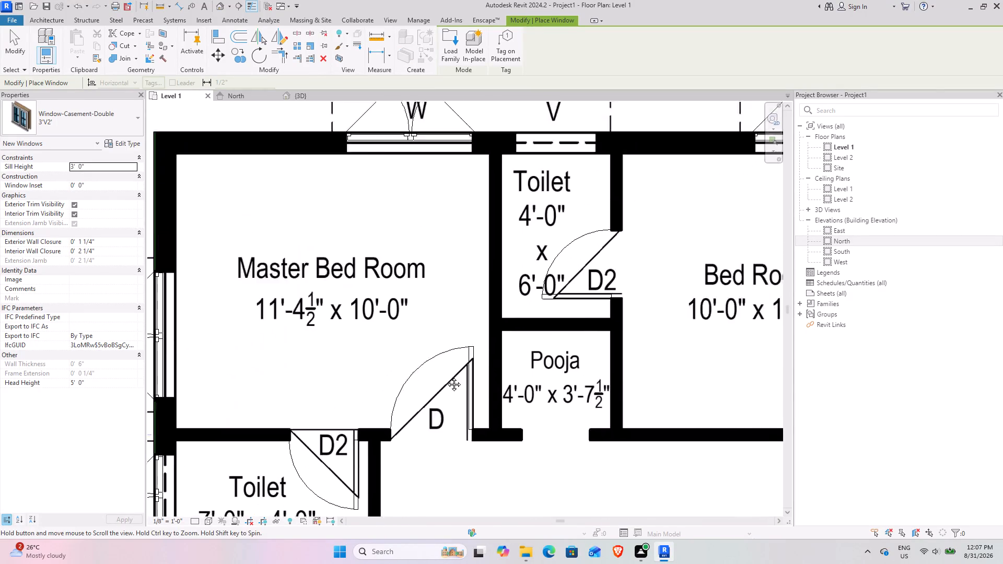
middle_click_drag(446, 377, 391, 434)
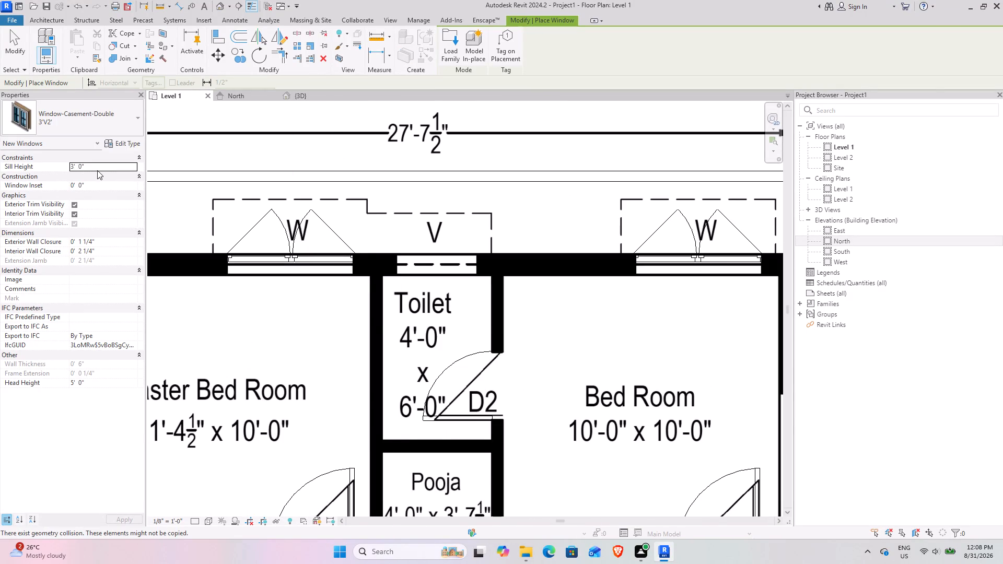
left_click(97, 170)
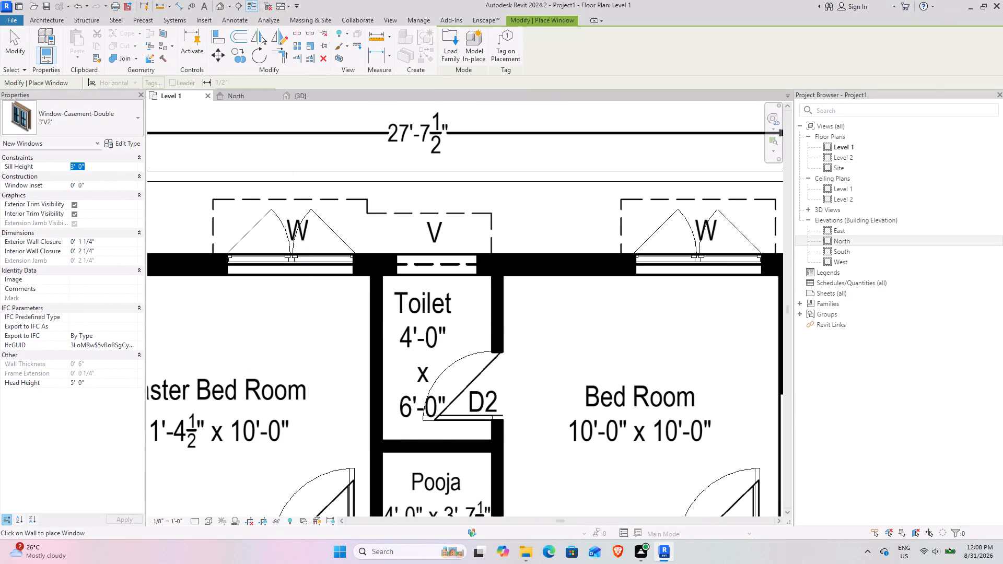
key("7")
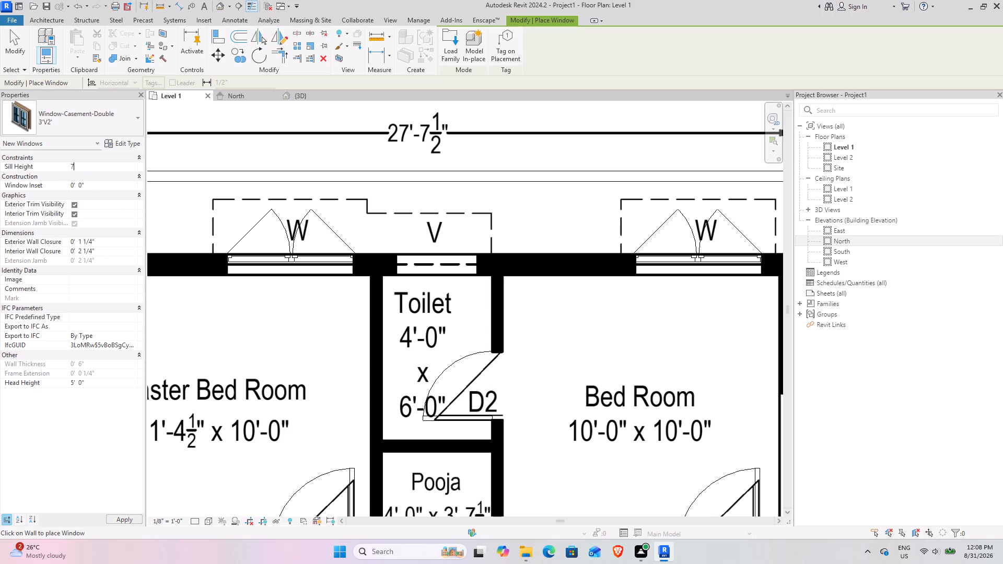
key("apostrophe")
key("Return")
left_click(432, 259)
left_click(26, 52)
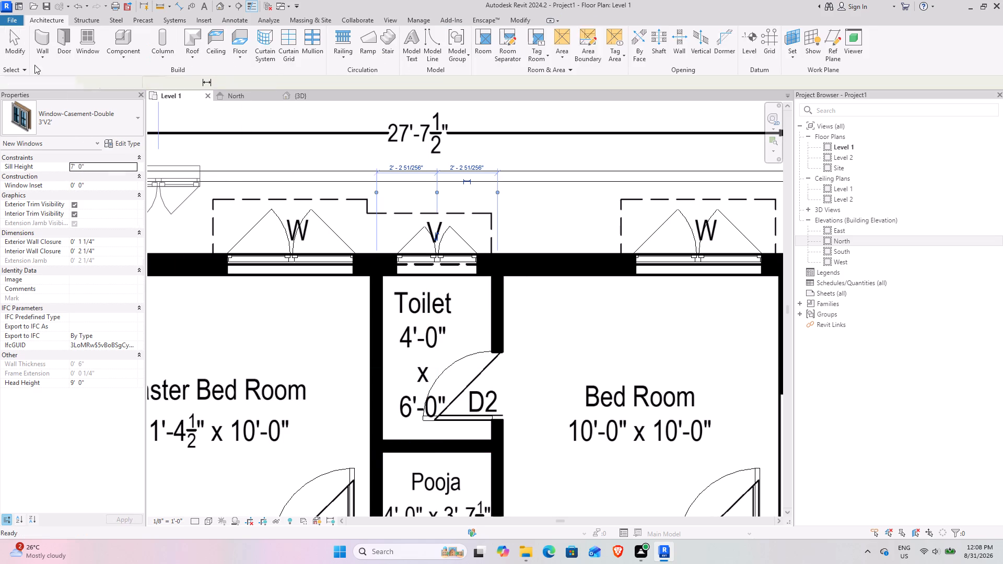
Set the sill height of the V window in the 7'-0" x 4'-0" Toilet to 7'-0".
scroll(193, 363, "down", 4)
middle_click_drag(210, 373, 590, 206)
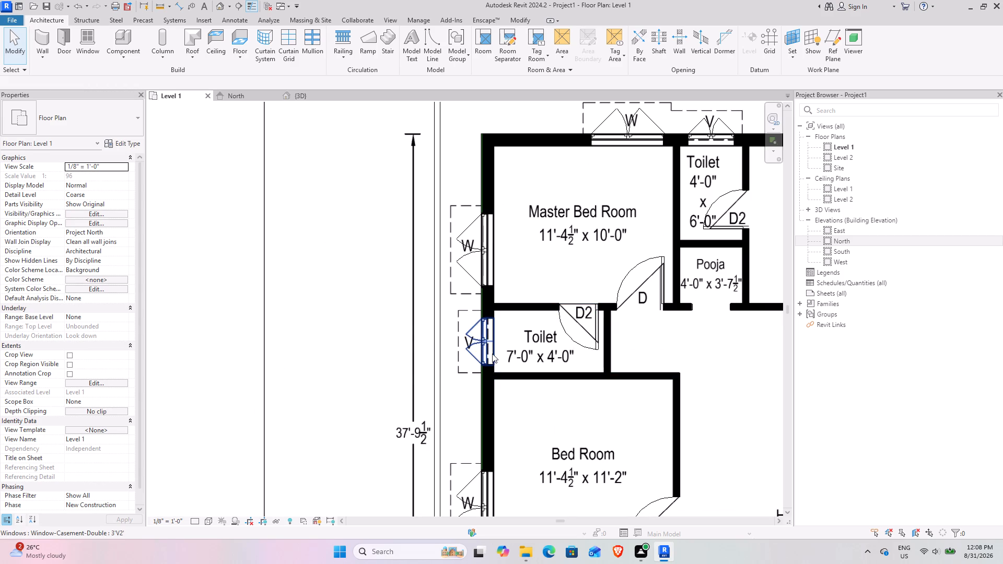
left_click(492, 354)
left_click(92, 178)
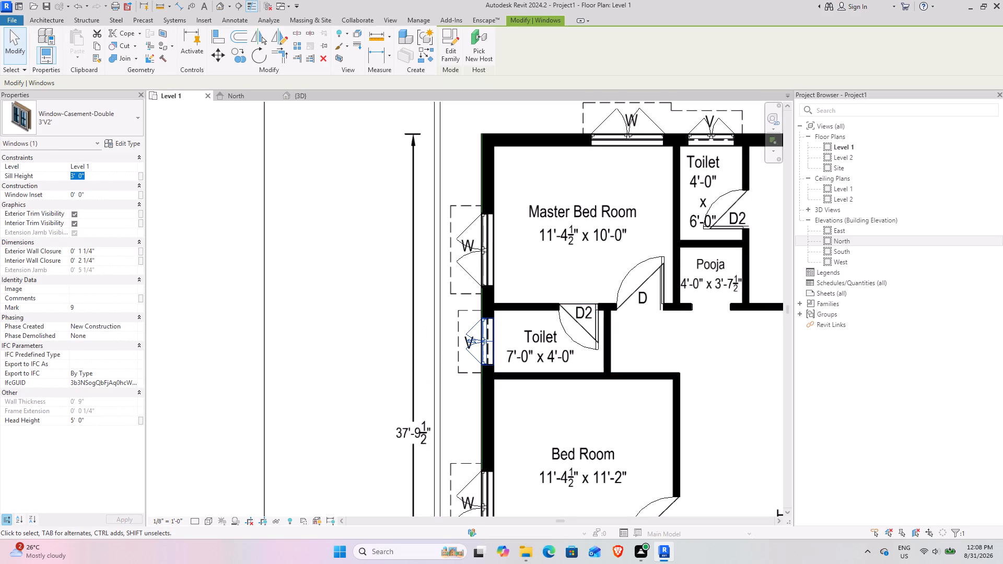
key("7")
key("Return")
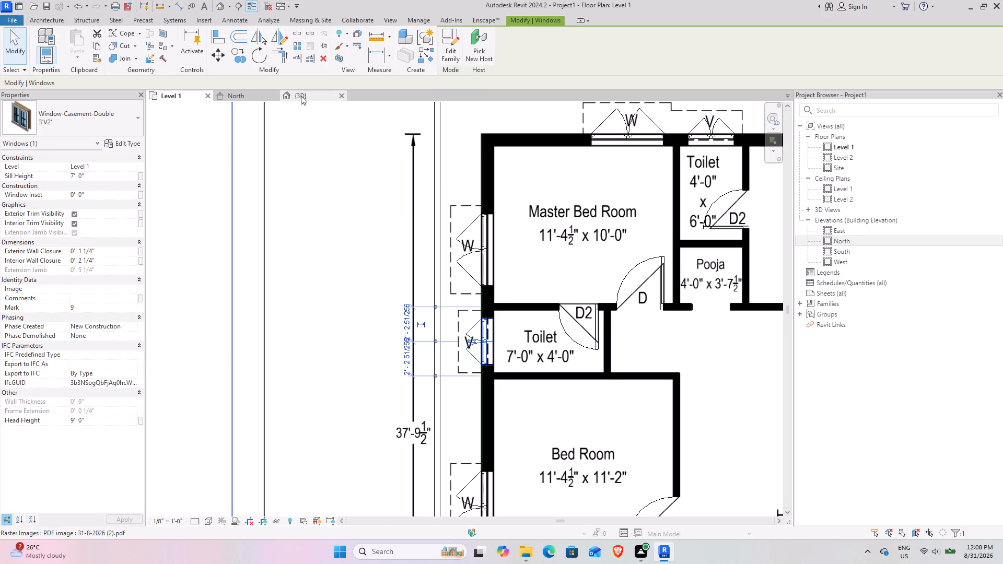
Examine the placed windows and ventilators from several sides in the 3D view.
left_click(296, 95)
middle_click_drag(439, 345, 392, 335, "shift")
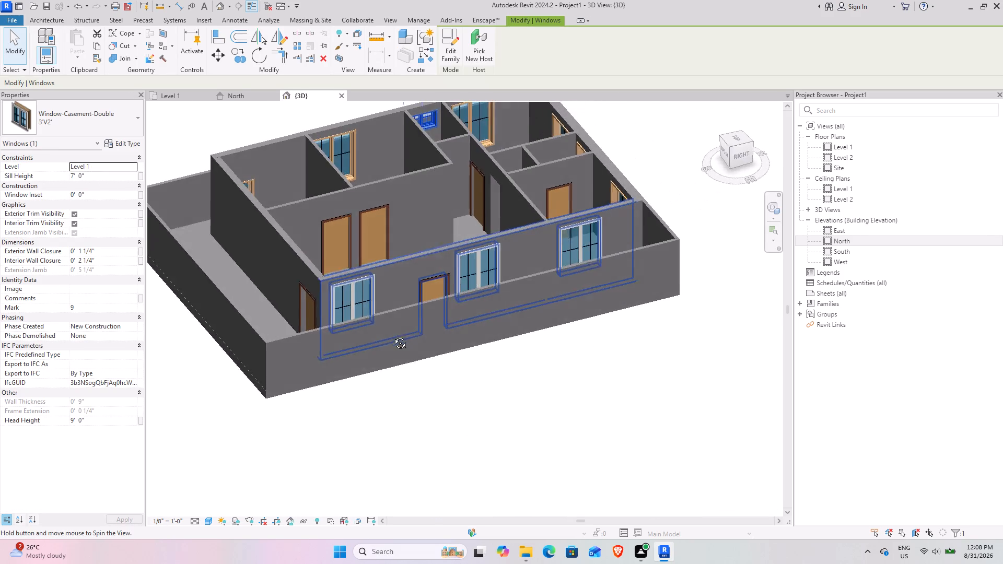
middle_click_drag(392, 335, 404, 354, "shift")
scroll(342, 326, "up", 3)
middle_click_drag(346, 378, 396, 339, "shift")
scroll(396, 338, "down", 4)
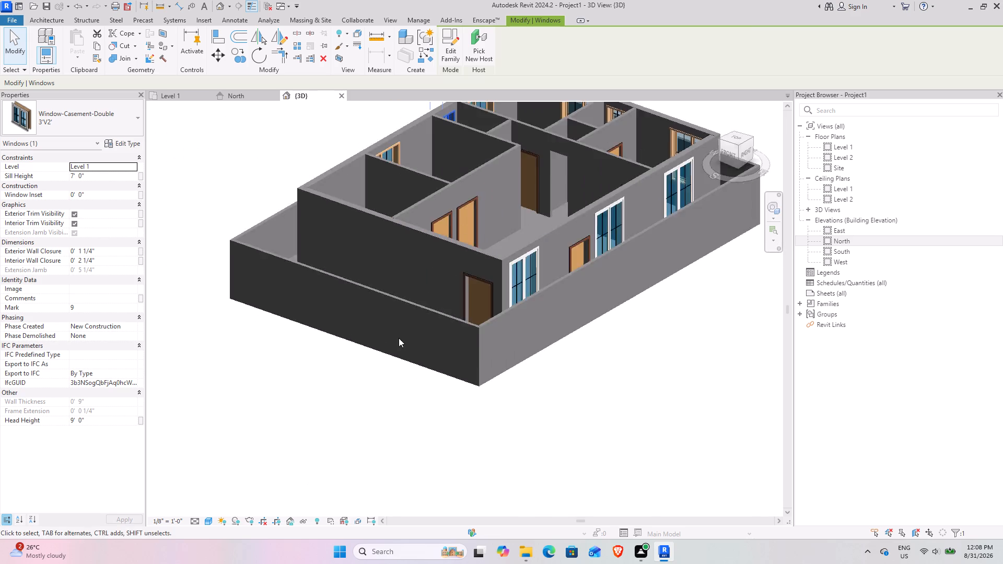
middle_click_drag(474, 343, 407, 355, "shift")
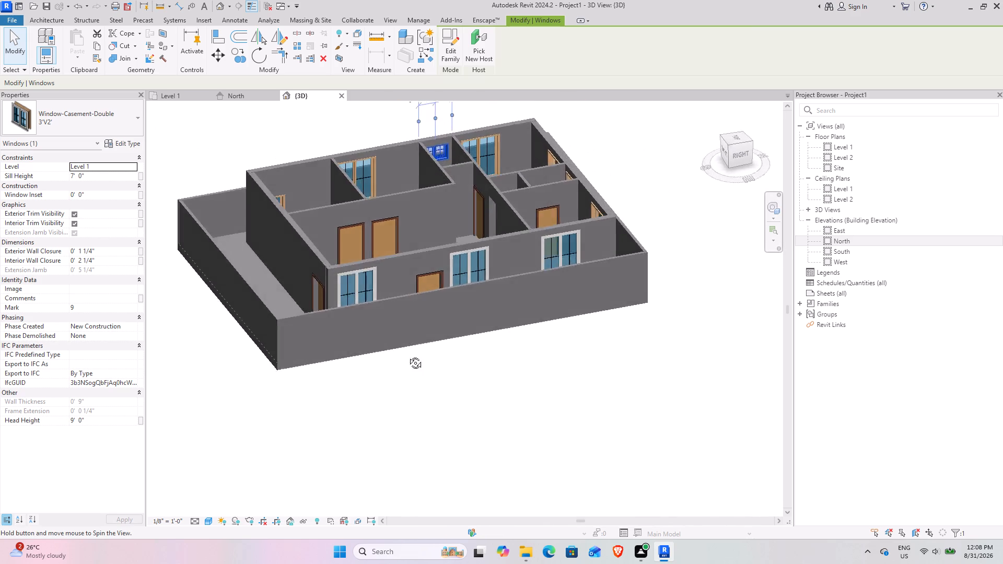
middle_click_drag(407, 355, 464, 424, "shift")
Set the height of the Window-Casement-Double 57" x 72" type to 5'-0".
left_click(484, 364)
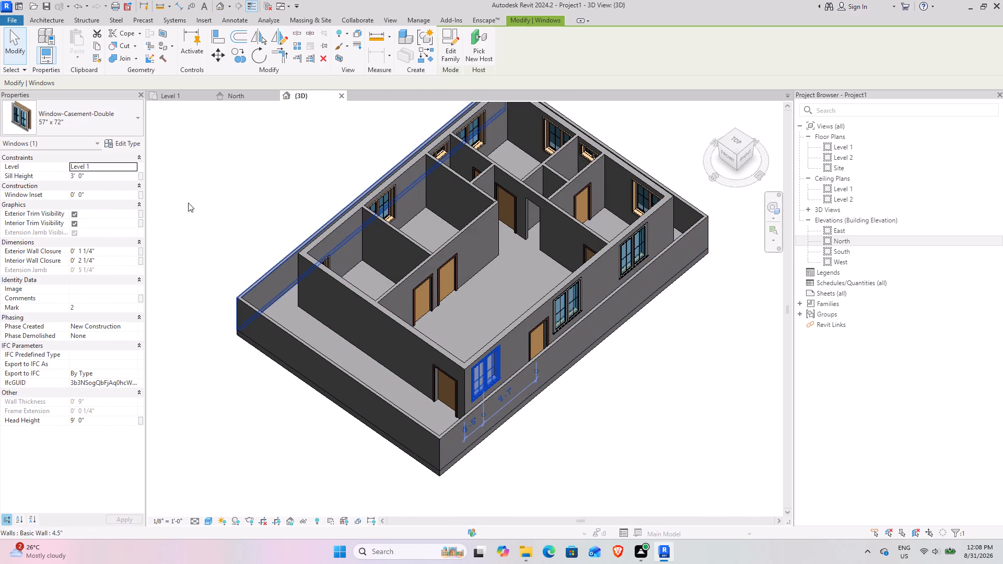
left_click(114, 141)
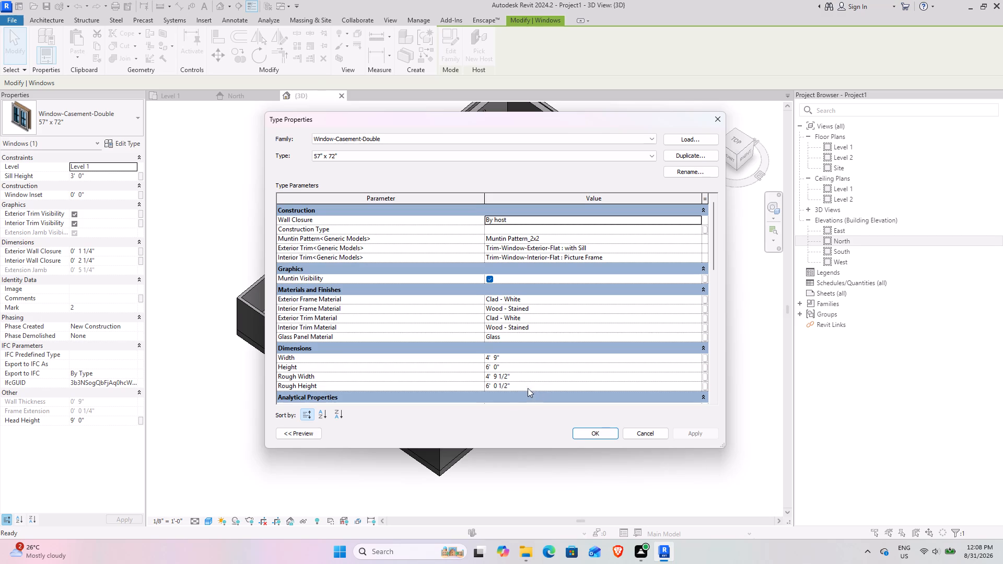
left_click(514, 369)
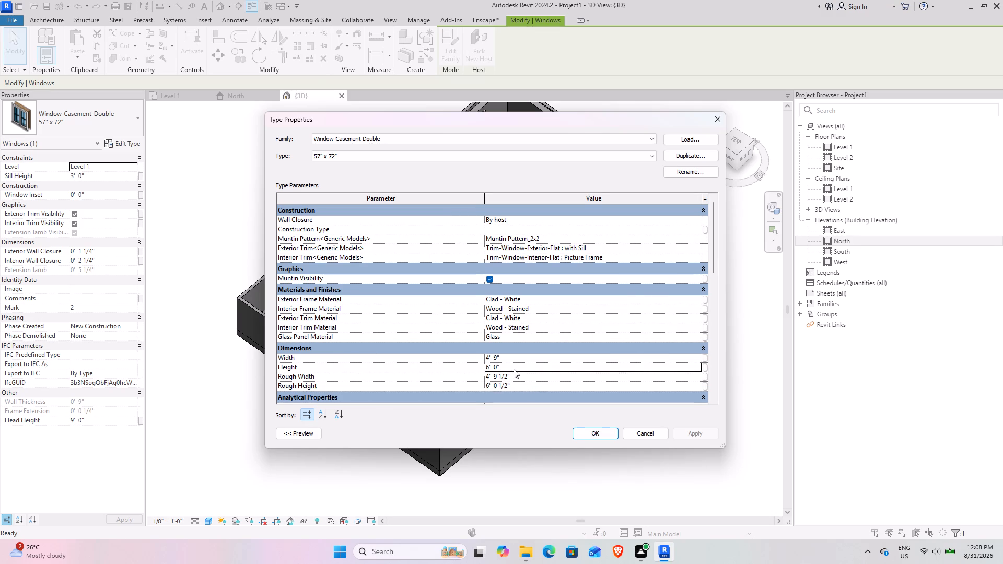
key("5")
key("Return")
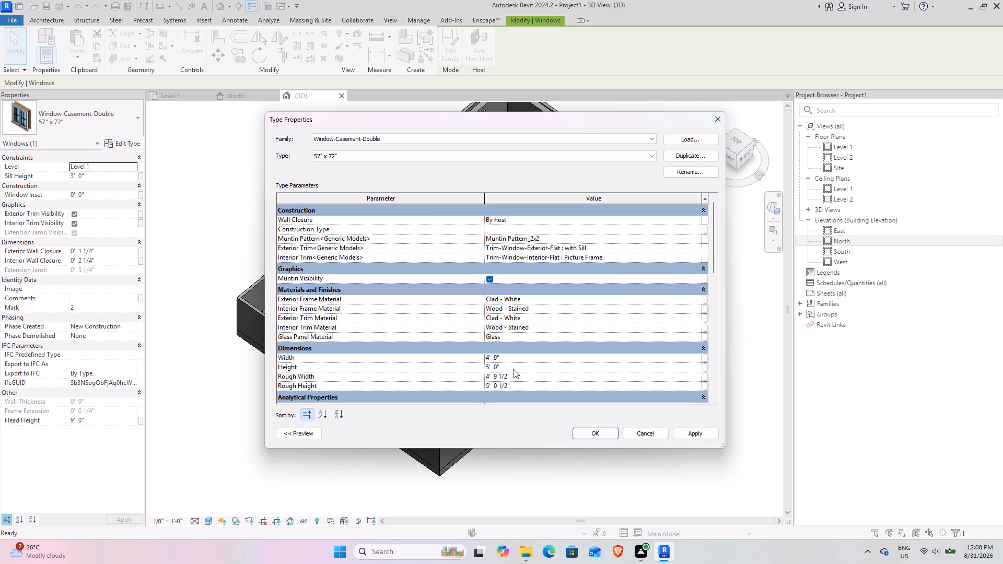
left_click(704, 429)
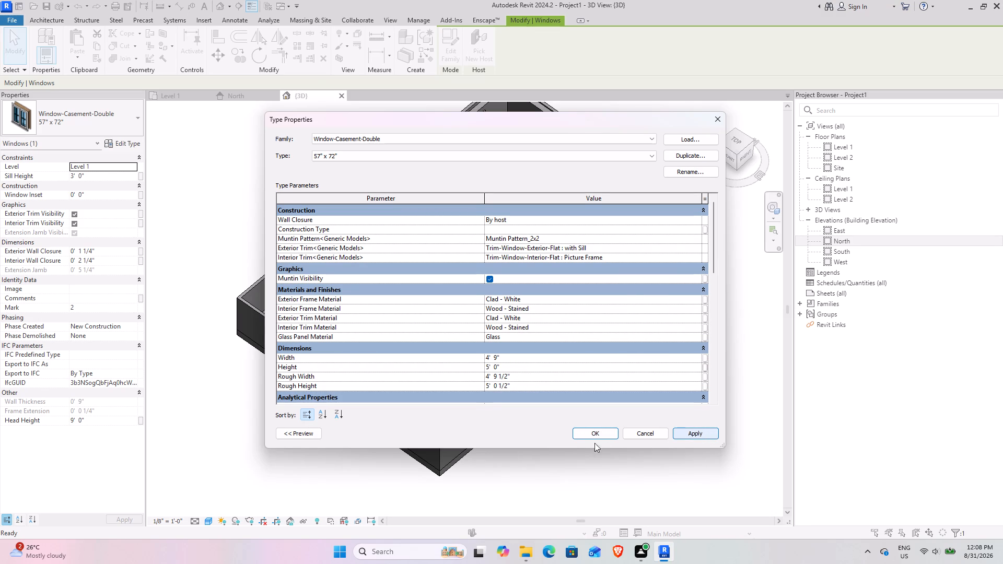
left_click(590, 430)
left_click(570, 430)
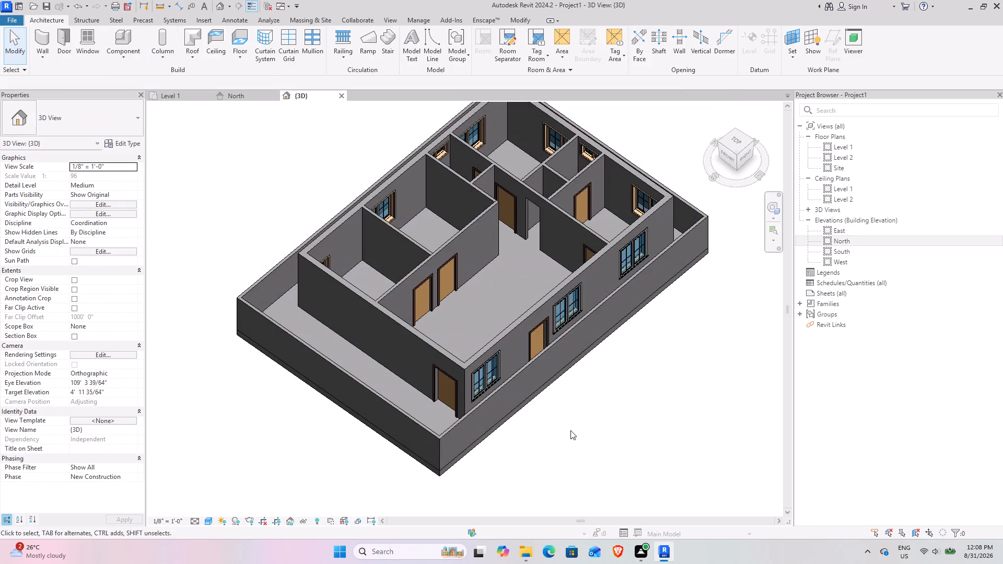
Examine the size of the 57" x 72" casement windows in the Hall's exterior wall in the 3D view.
middle_click_drag(550, 421, 537, 315, "shift")
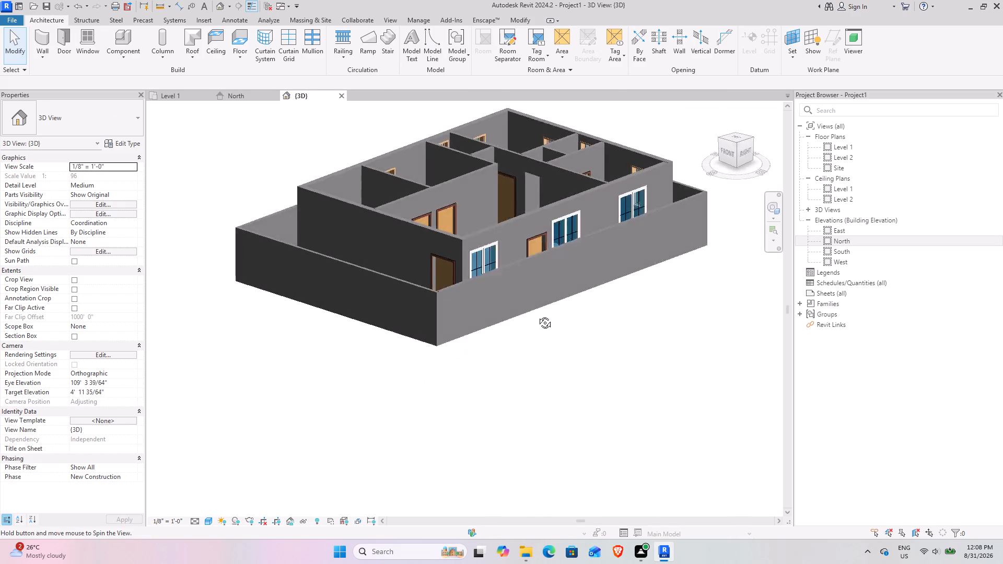
middle_click_drag(537, 315, 539, 356, "shift")
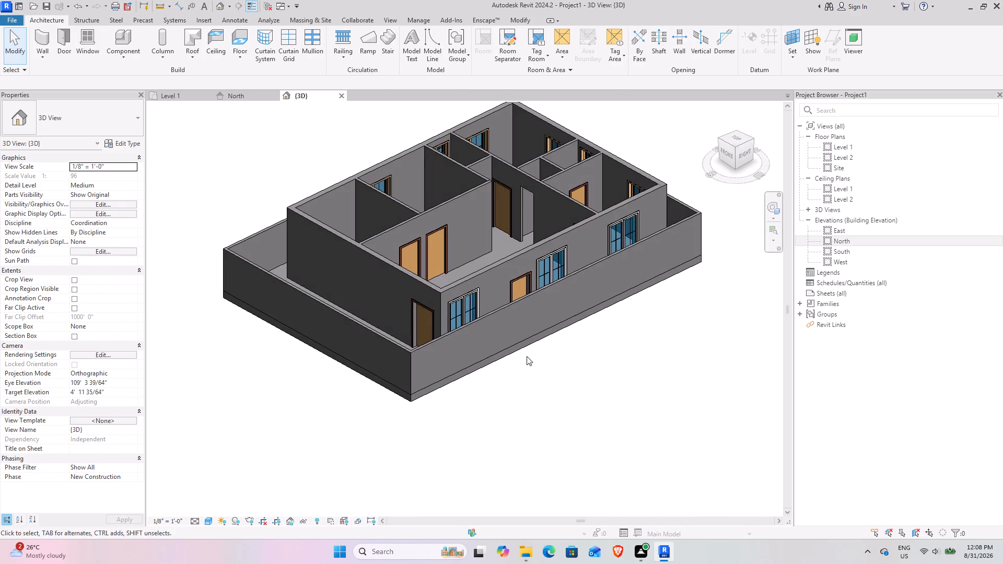
scroll(545, 269, "up", 3)
scroll(556, 310, "up", 2)
middle_click_drag(593, 368, 631, 319, "shift")
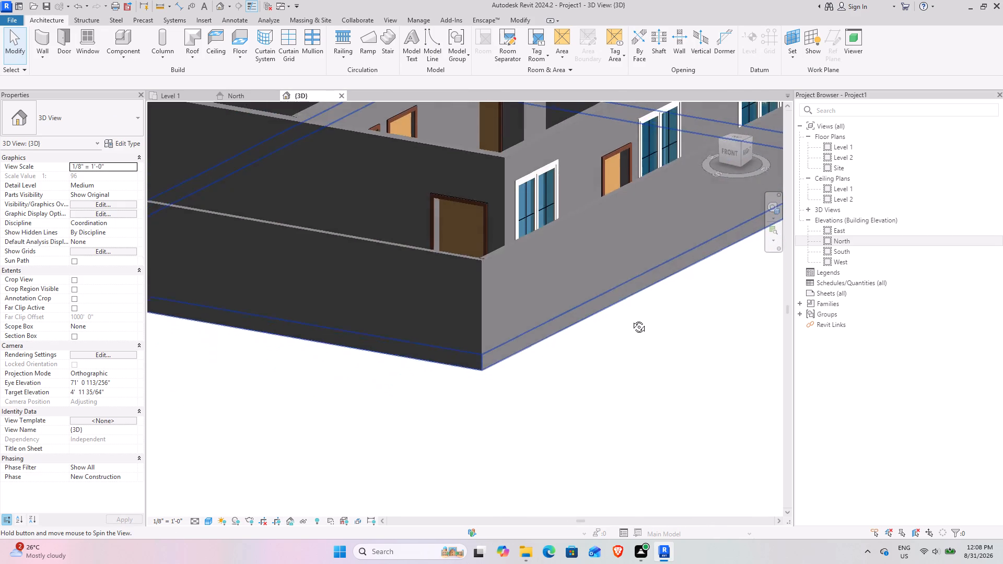
middle_click_drag(631, 319, 601, 419, "shift")
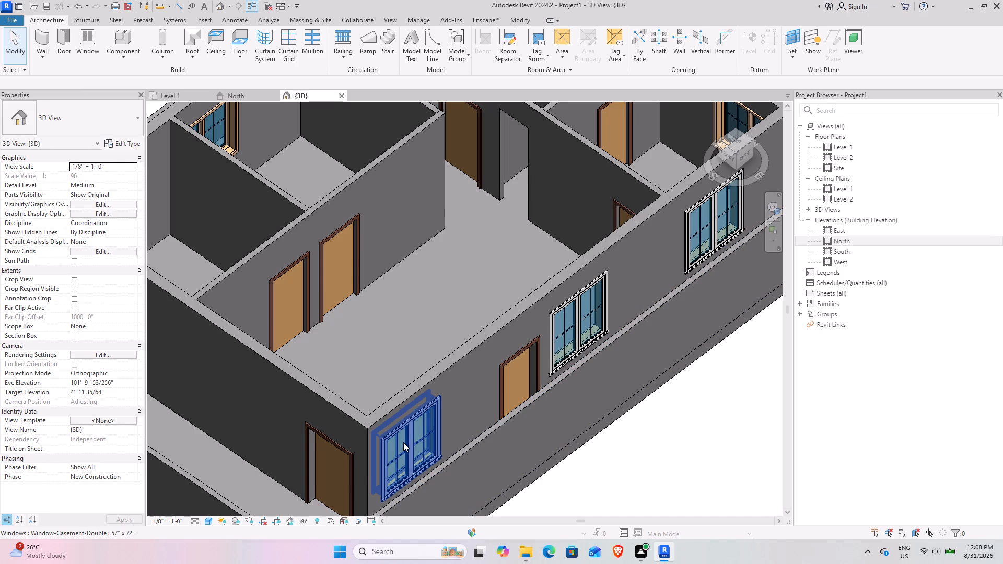
left_click(402, 432)
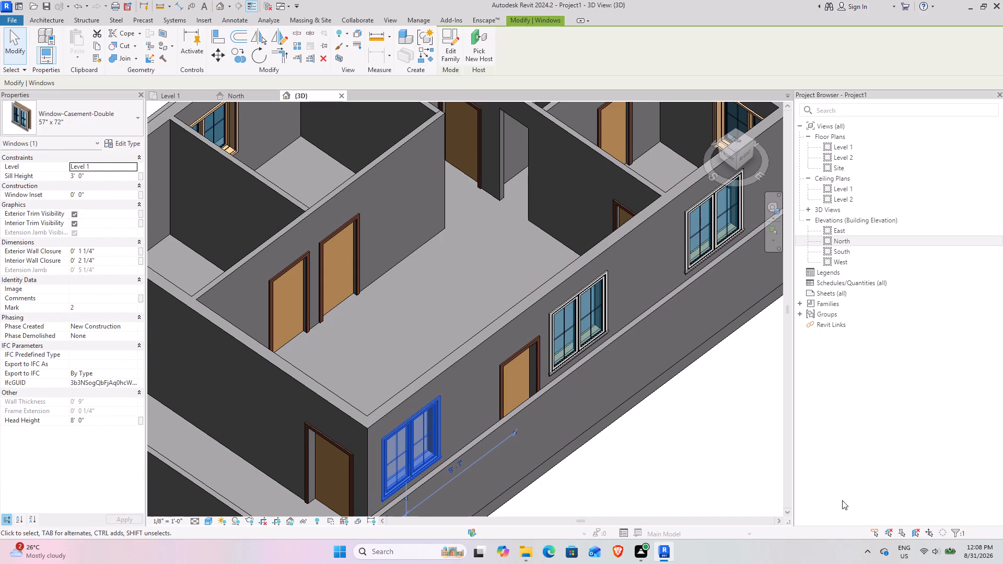
left_click(740, 472)
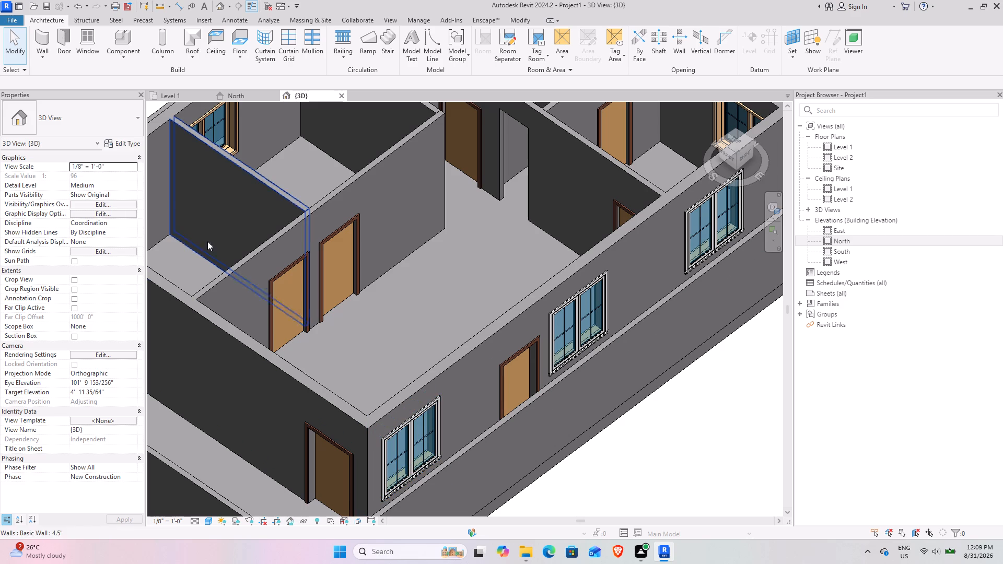
Set the height of the Window-Casement-Double 57" x 72" type to 4.5 feet and apply it.
left_click(397, 428)
left_click(118, 143)
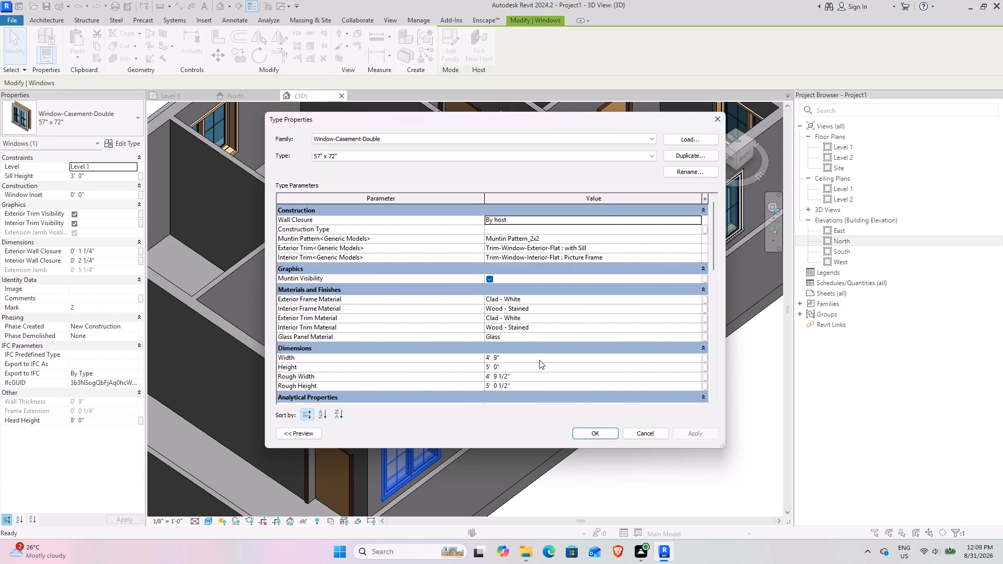
left_click(515, 366)
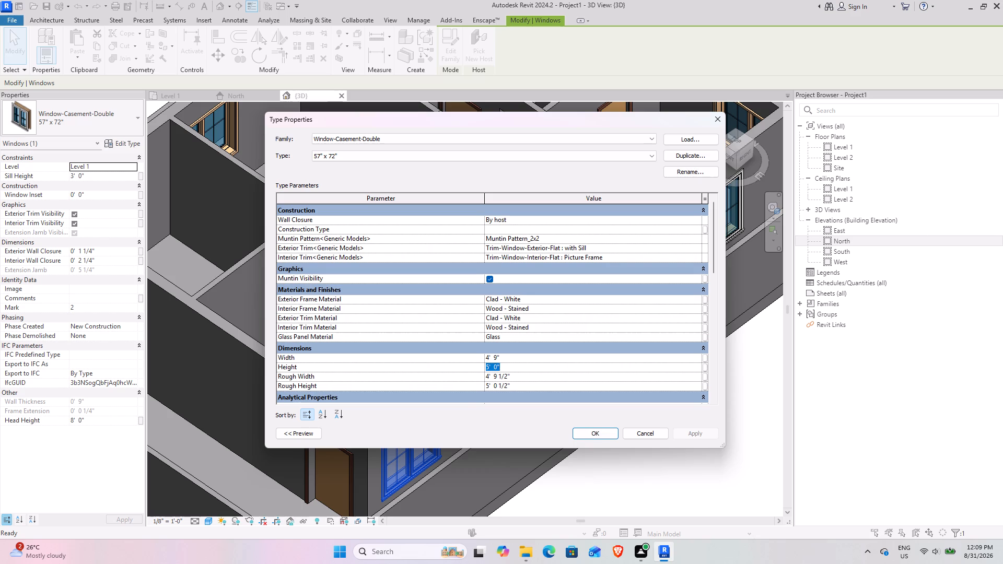
key("4")
key("Return")
key("5")
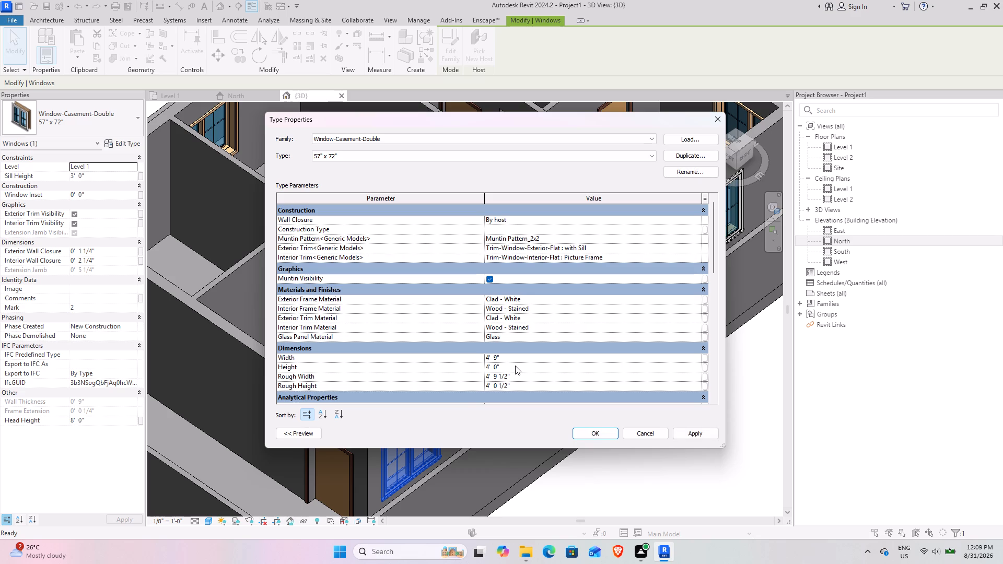
left_click(515, 366)
type("4.5")
key("Return")
left_click(706, 436)
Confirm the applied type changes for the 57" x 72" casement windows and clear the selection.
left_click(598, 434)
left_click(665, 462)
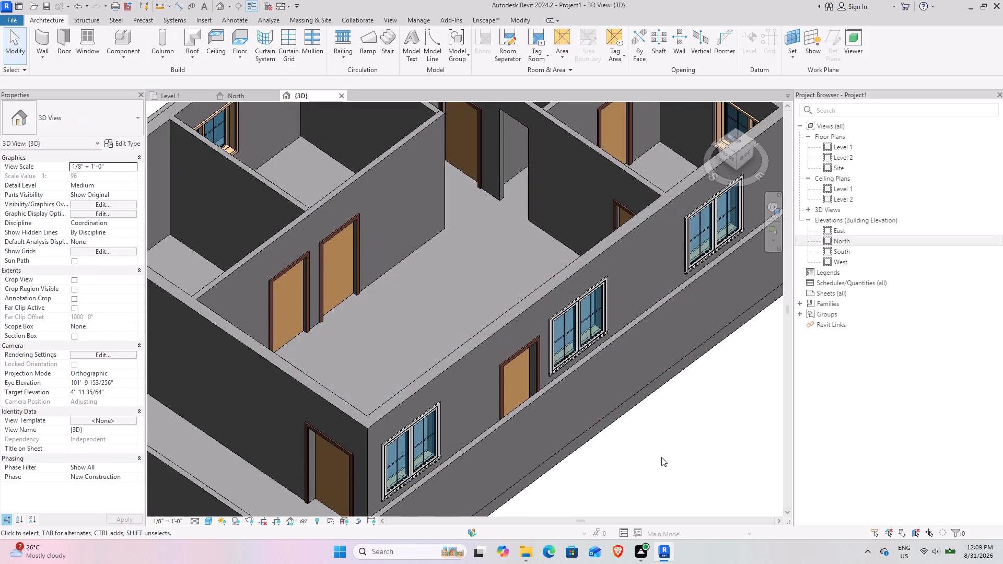
Examine the type dimensions of the 3'6 Single-Flush door in the Hall's front wall.
middle_click_drag(509, 419, 513, 290)
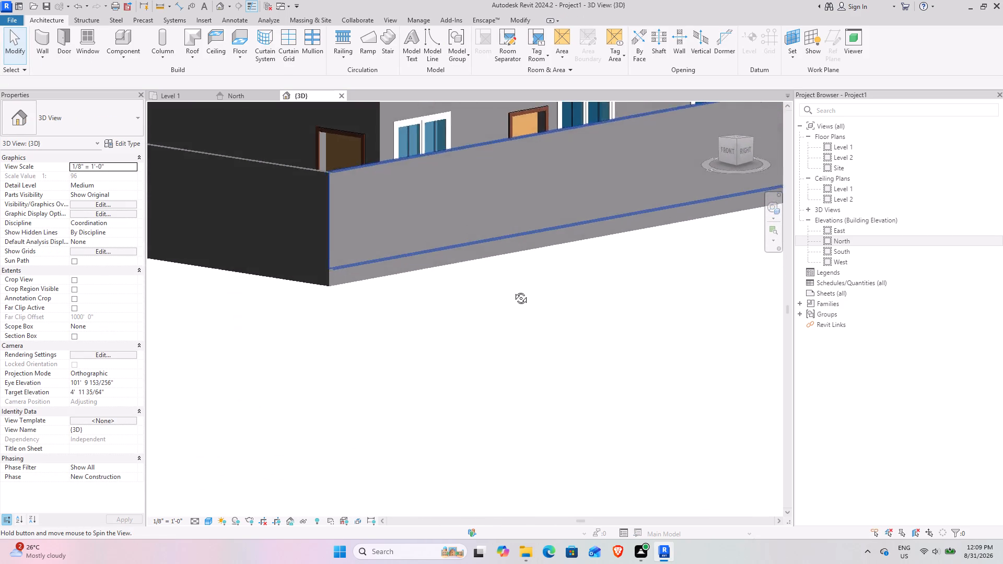
middle_click_drag(513, 290, 509, 348)
scroll(542, 373, "down", 3)
middle_click_drag(508, 392, 557, 359, "shift")
left_click(542, 253)
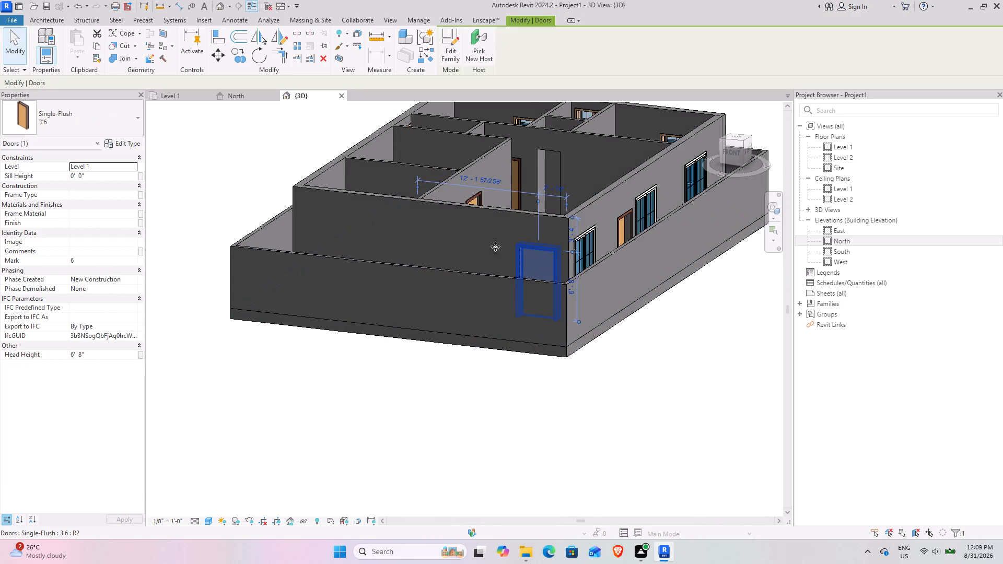
left_click(120, 139)
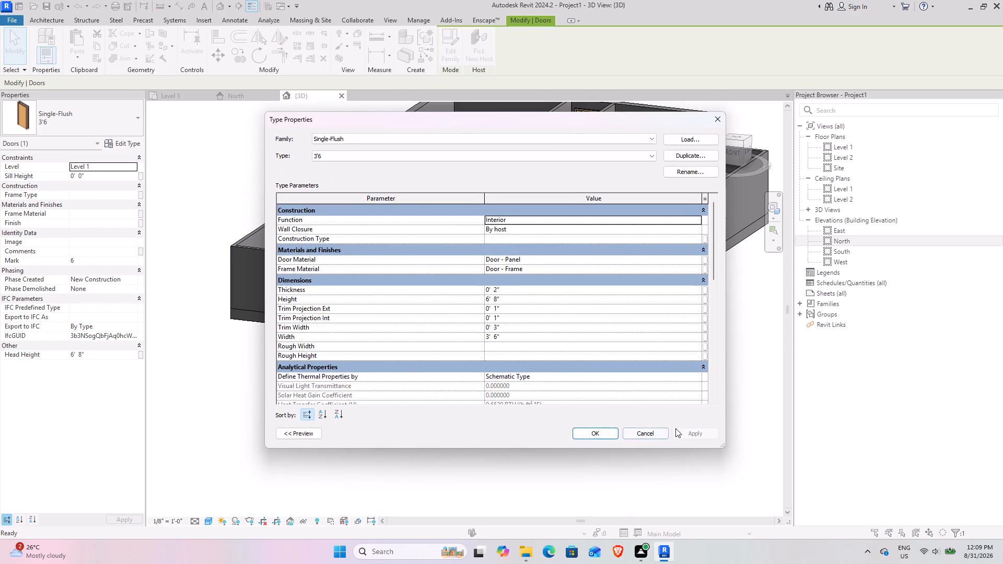
left_click(648, 430)
left_click(631, 367)
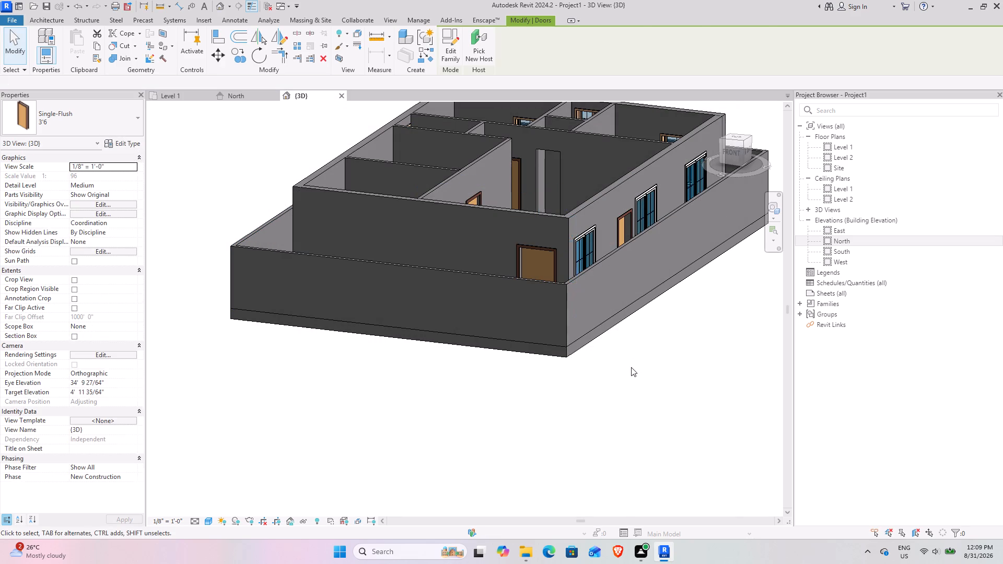
Set the height of the Window-Casement-Double 57" x 72" type to 3'-8" and apply it.
middle_click_drag(645, 370, 620, 434, "shift")
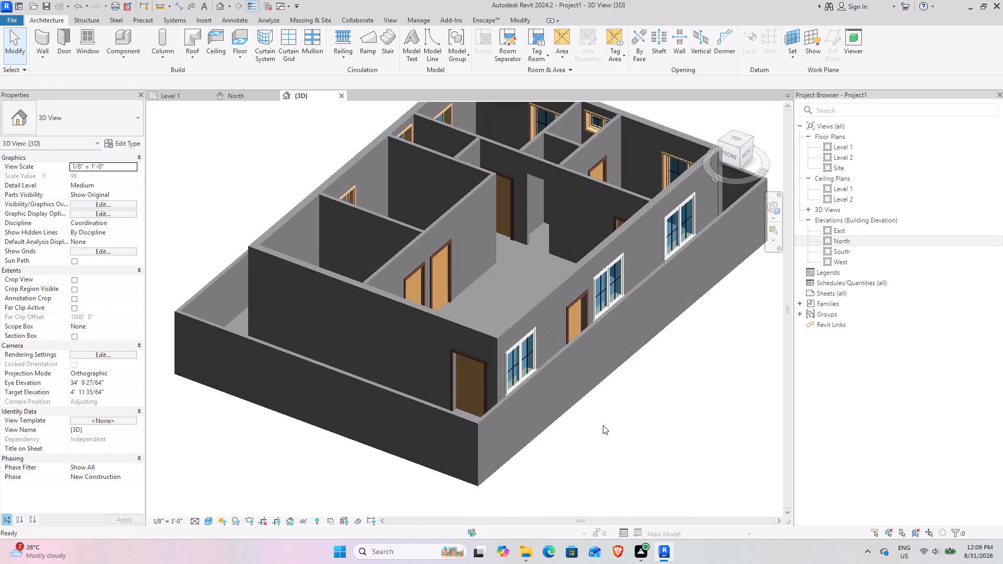
left_click(521, 351)
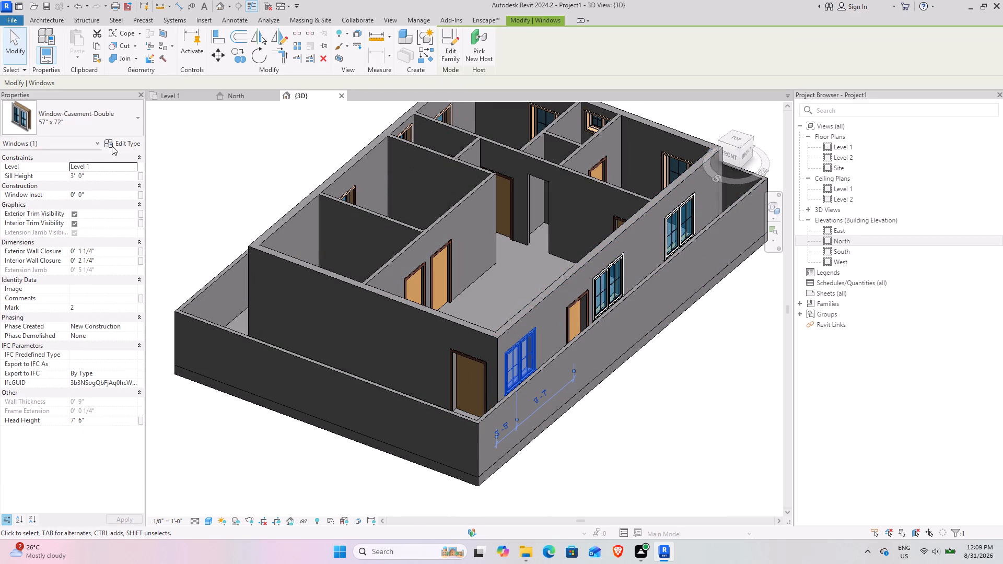
left_click(112, 146)
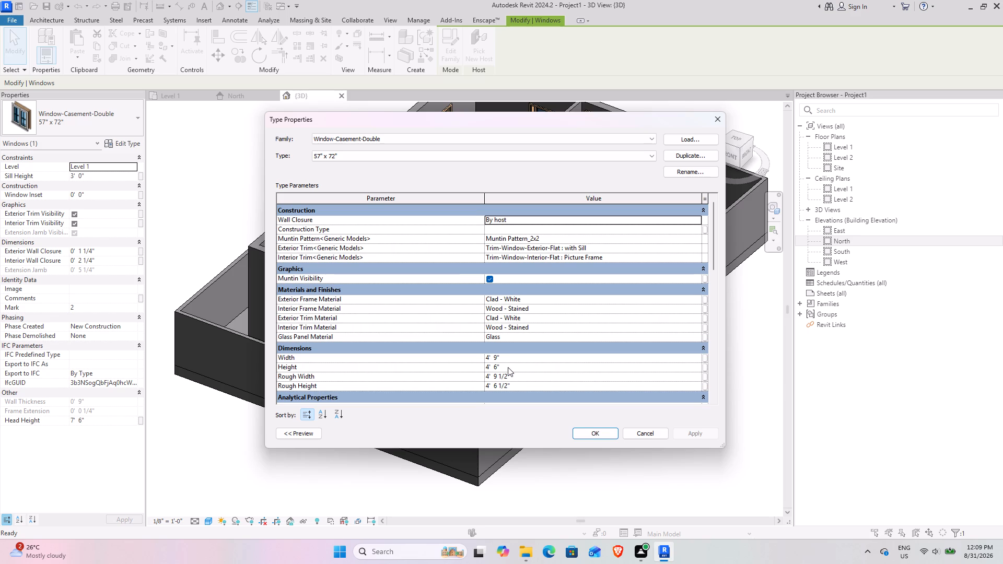
left_click(508, 367)
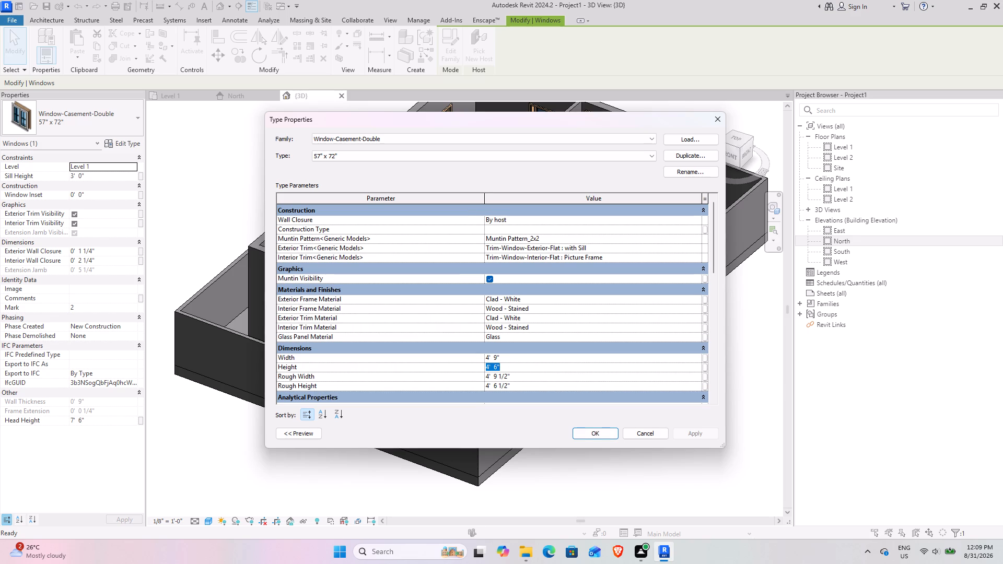
key("3")
type("'8")
key("Return")
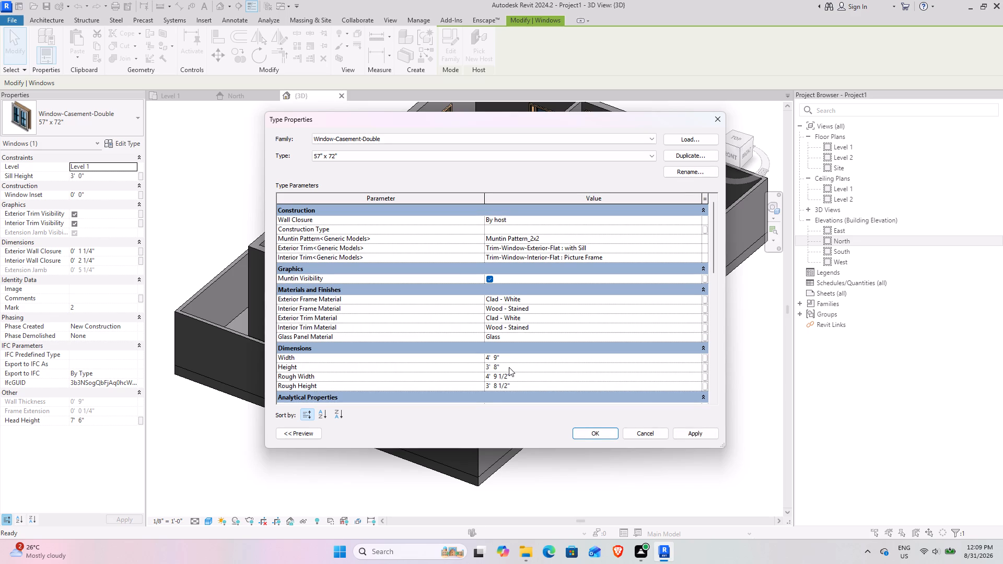
left_click(702, 437)
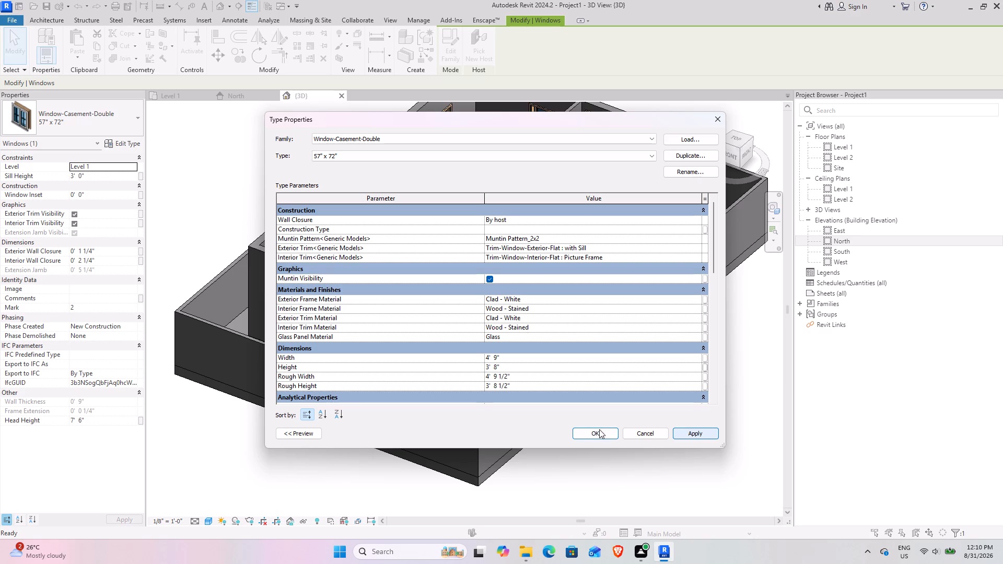
left_click(598, 430)
left_click(608, 448)
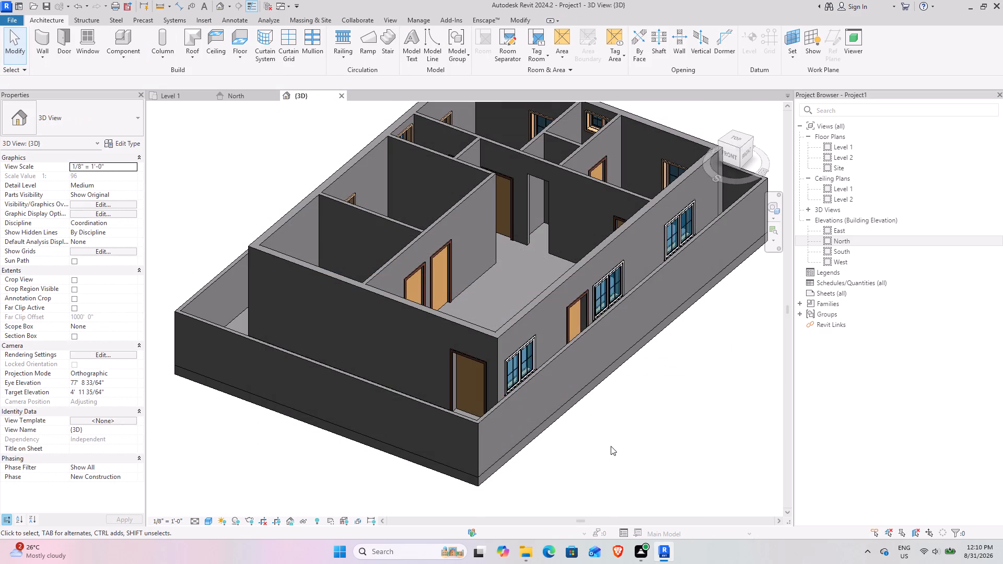
Examine the resized casement windows from several sides of the building in the 3D view.
middle_click_drag(597, 434, 406, 342, "shift")
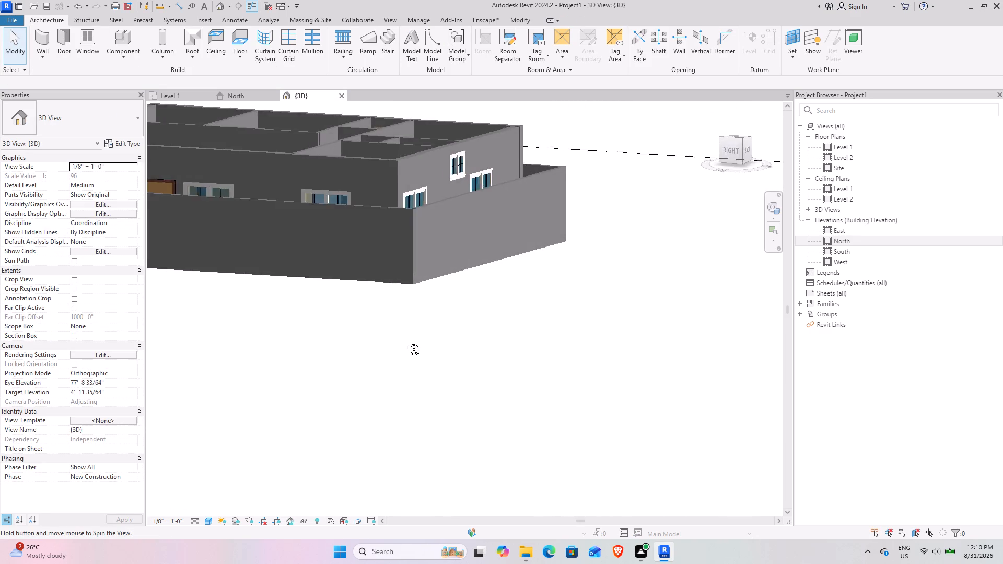
middle_click_drag(406, 342, 378, 348, "shift")
scroll(423, 356, "down", 3)
middle_click_drag(429, 357, 314, 352, "shift")
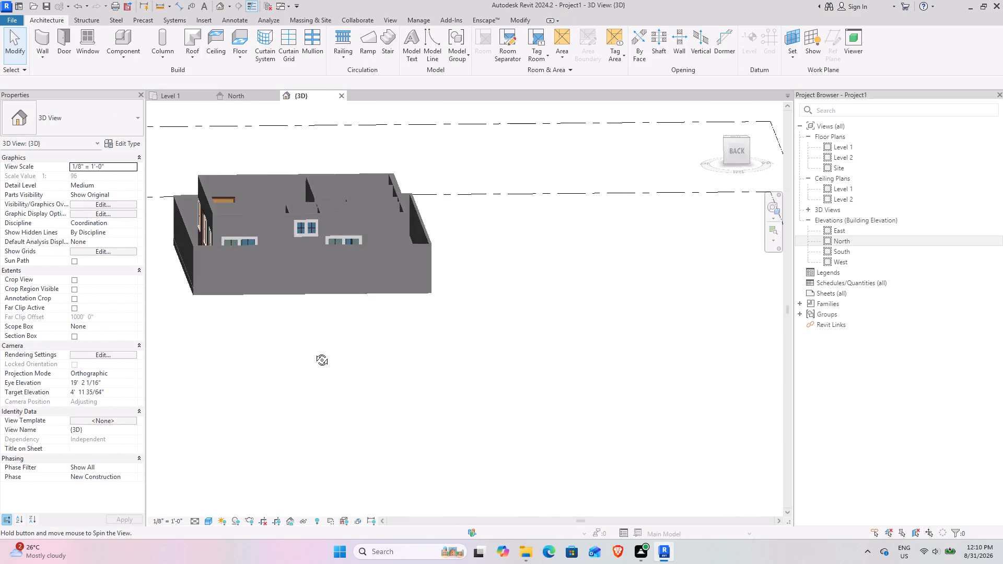
middle_click_drag(314, 352, 755, 363, "shift")
middle_click_drag(543, 394, 523, 409, "shift")
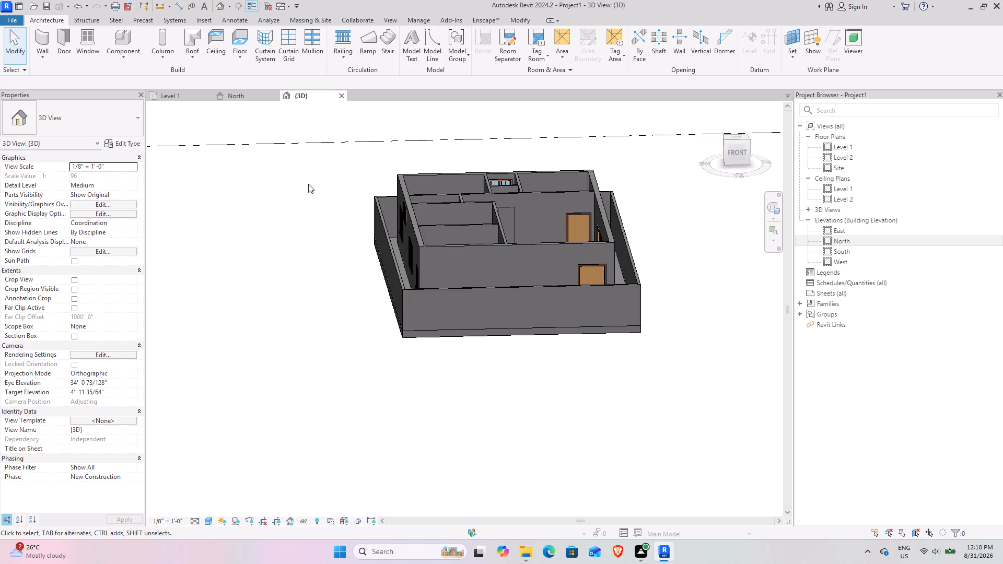
Examine the staircase drawn beside the Kitchen and Hall on the PDF in the Level 1 floor plan.
left_click(166, 89)
left_click(167, 95)
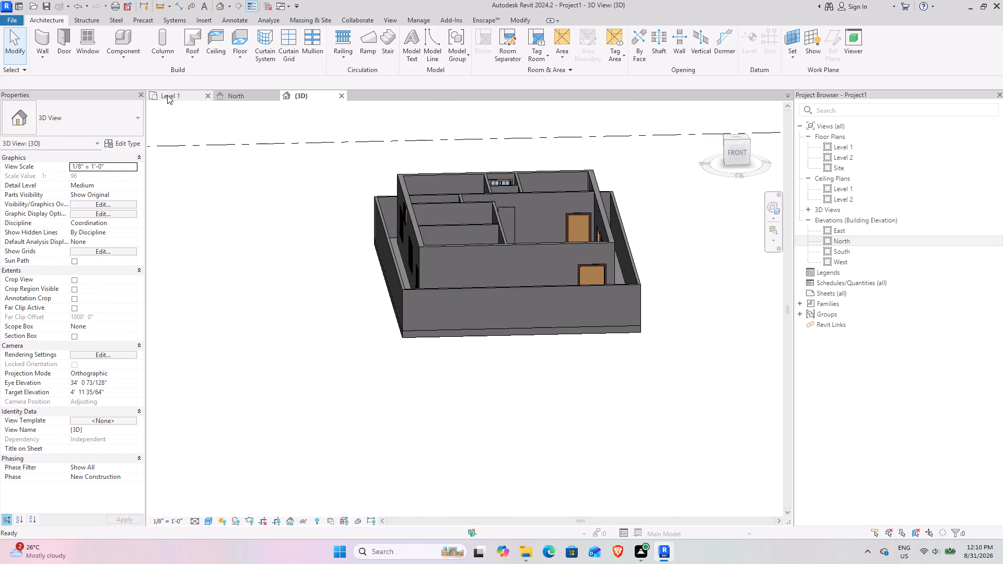
scroll(510, 183, "down", 4)
middle_click_drag(564, 239, 348, 173)
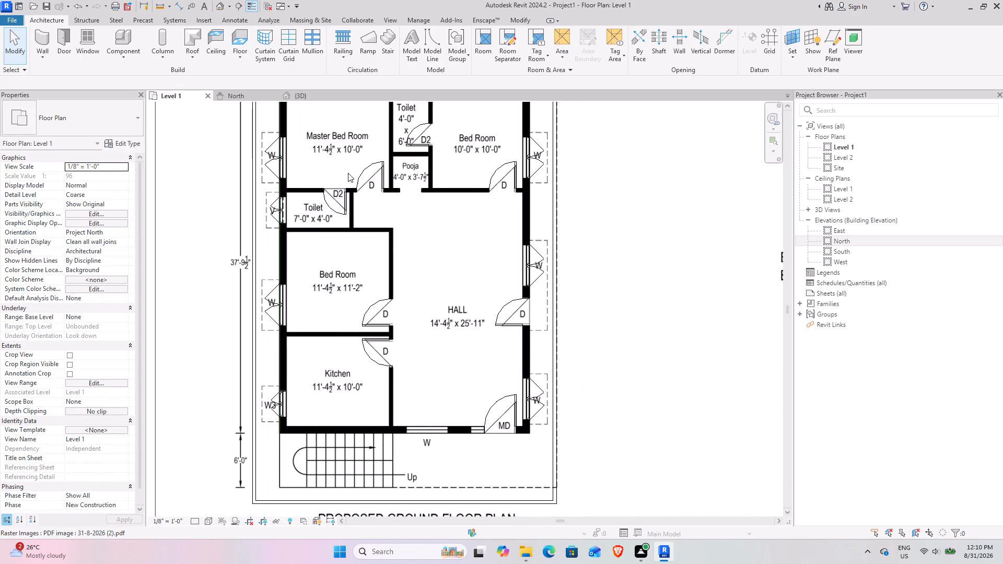
middle_click_drag(450, 387, 429, 340)
scroll(293, 338, "up", 2)
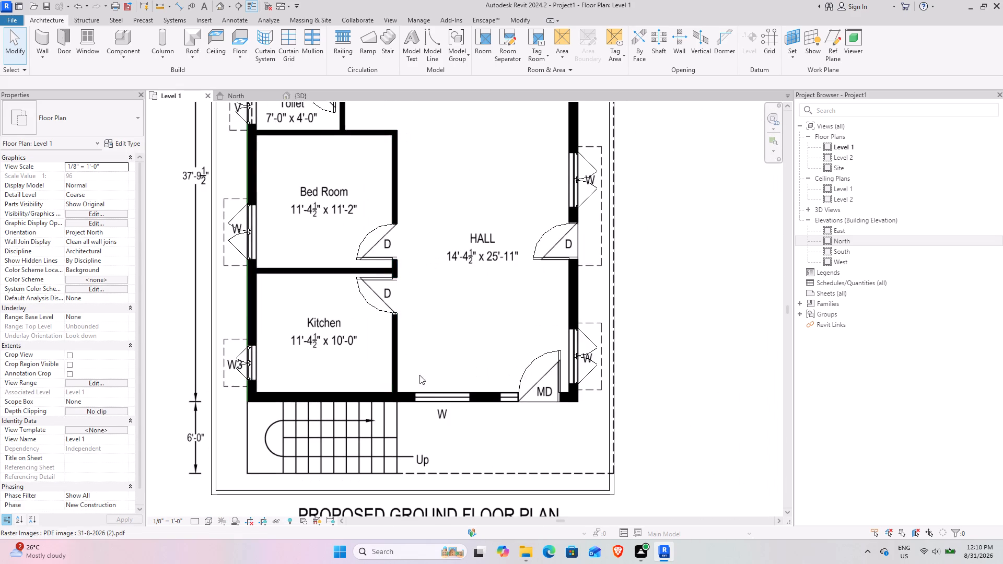
middle_click_drag(416, 374, 408, 369)
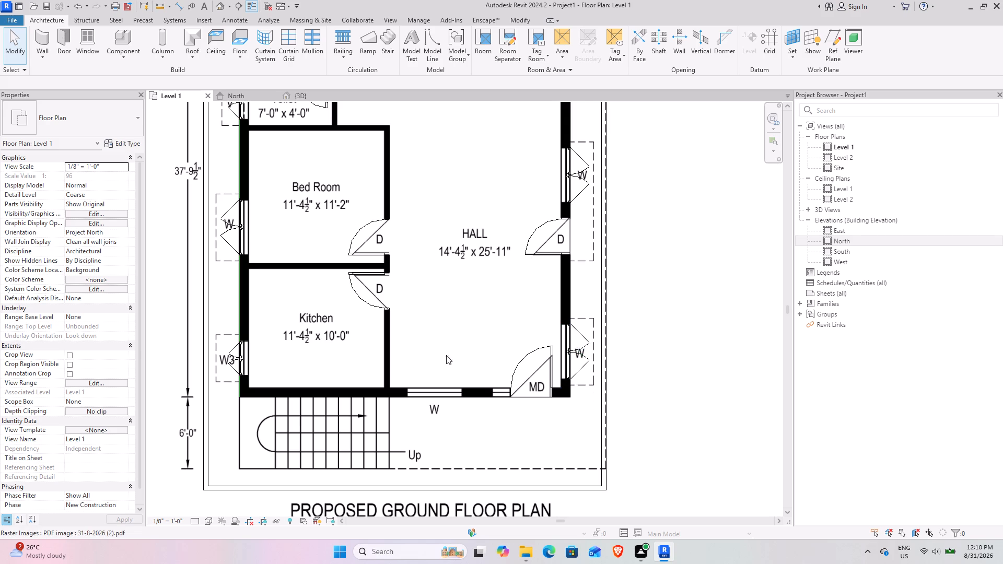
middle_click_drag(458, 443, 505, 372)
scroll(320, 350, "up", 2)
middle_click_drag(356, 423, 356, 406)
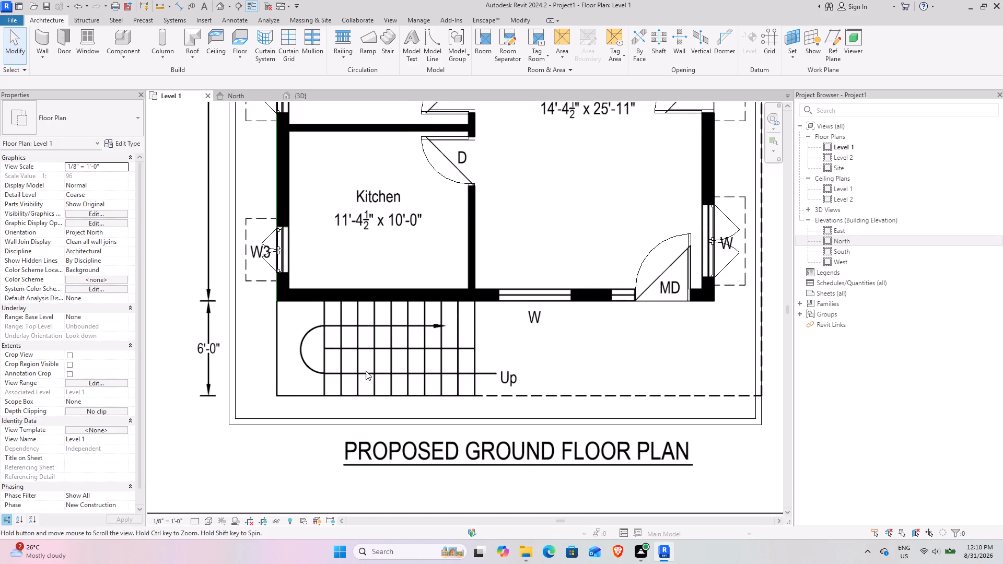
scroll(396, 340, "up", 3)
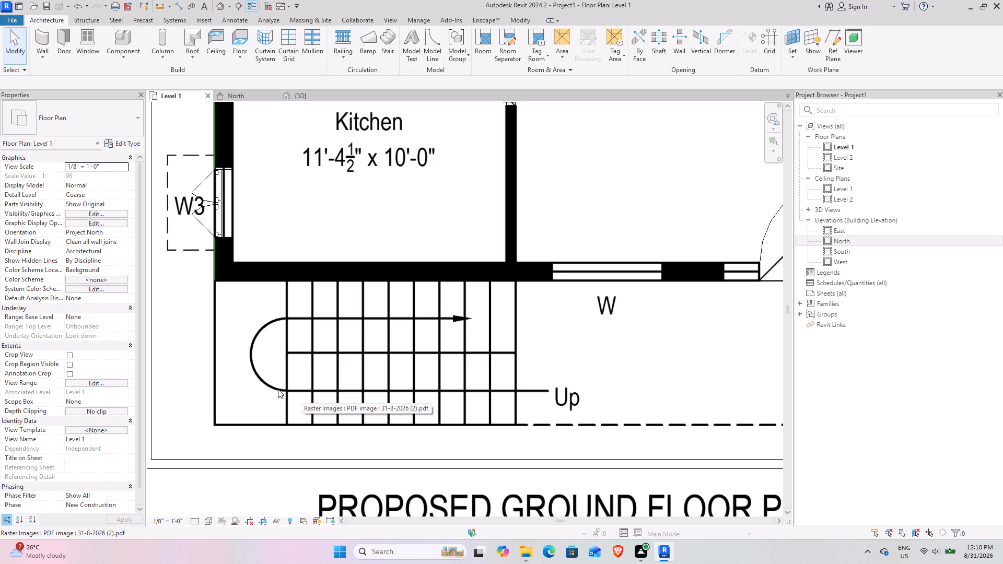
scroll(495, 403, "up", 2)
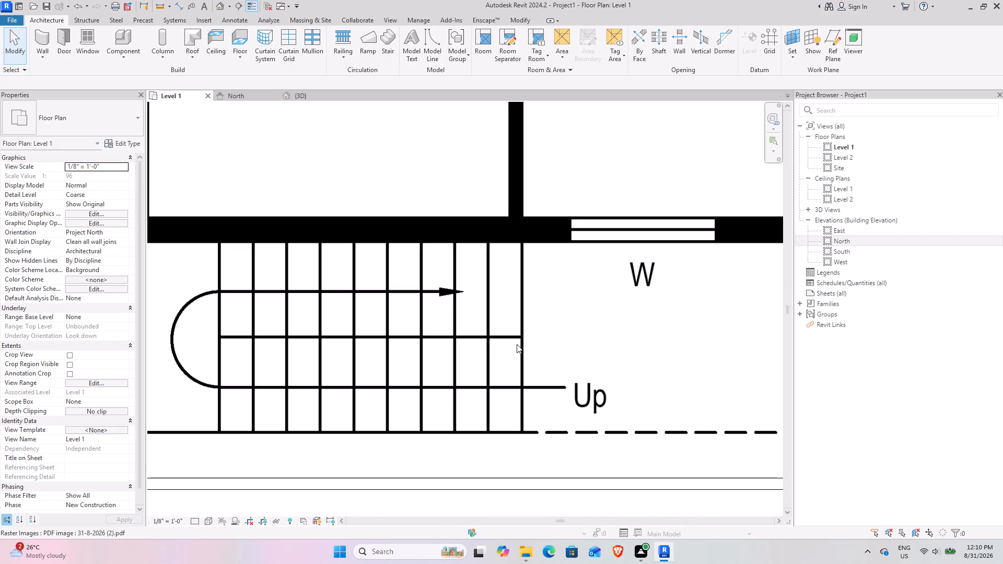
Measure the width of both stair flights from the centre line's Up end to the outer edge and the Kitchen wall.
left_click(165, 7)
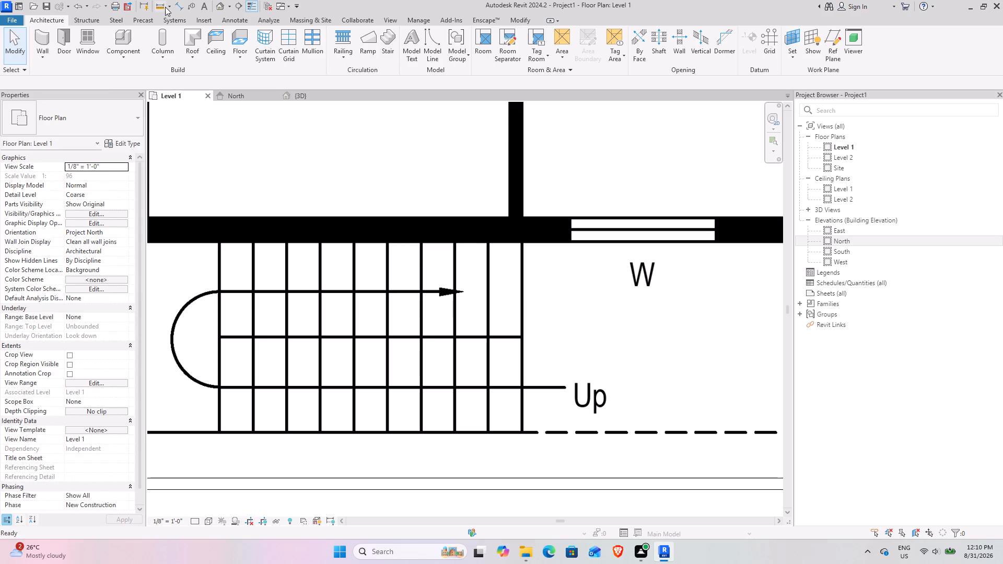
left_click(522, 338)
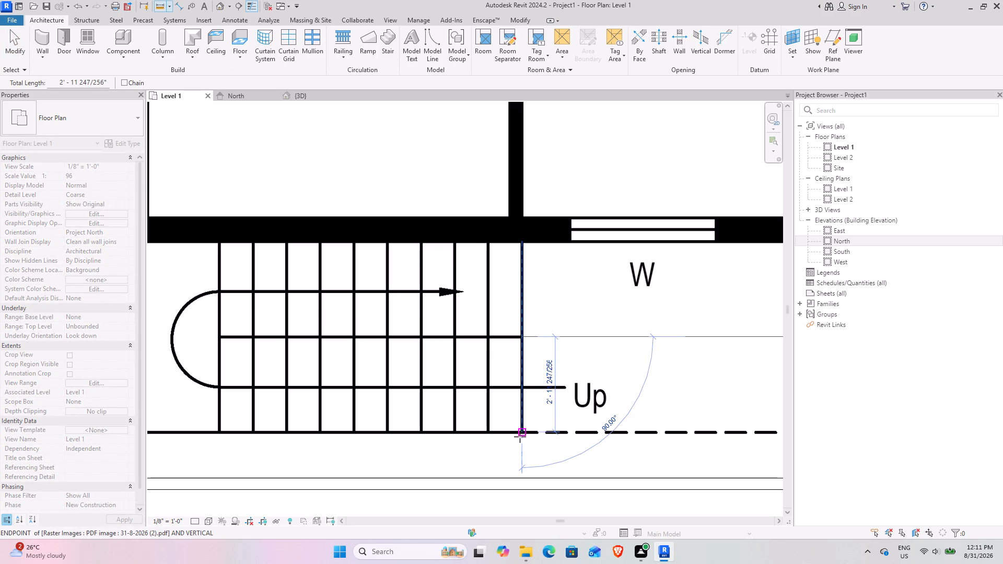
scroll(522, 432, "up", 4)
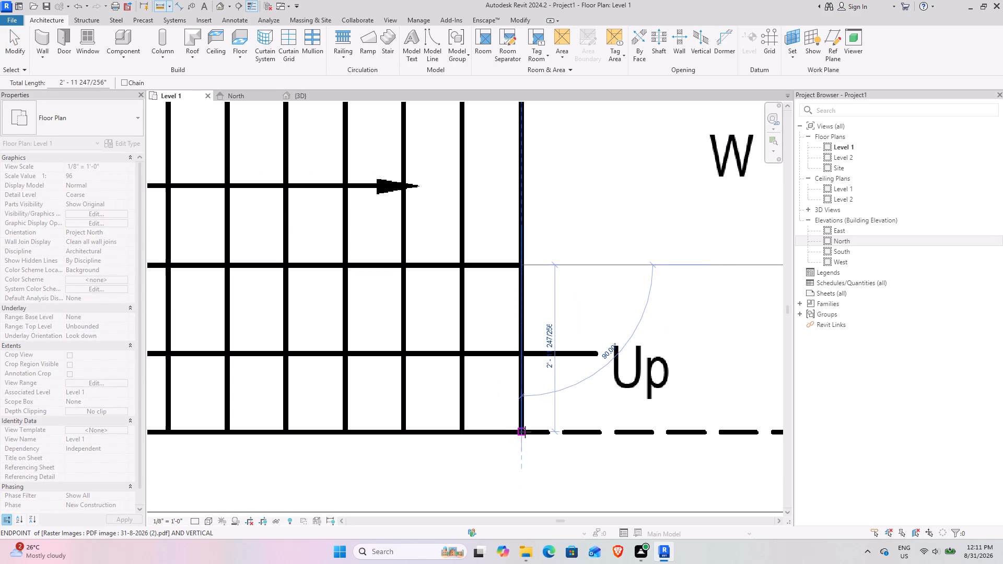
middle_click_drag(514, 155, 523, 195)
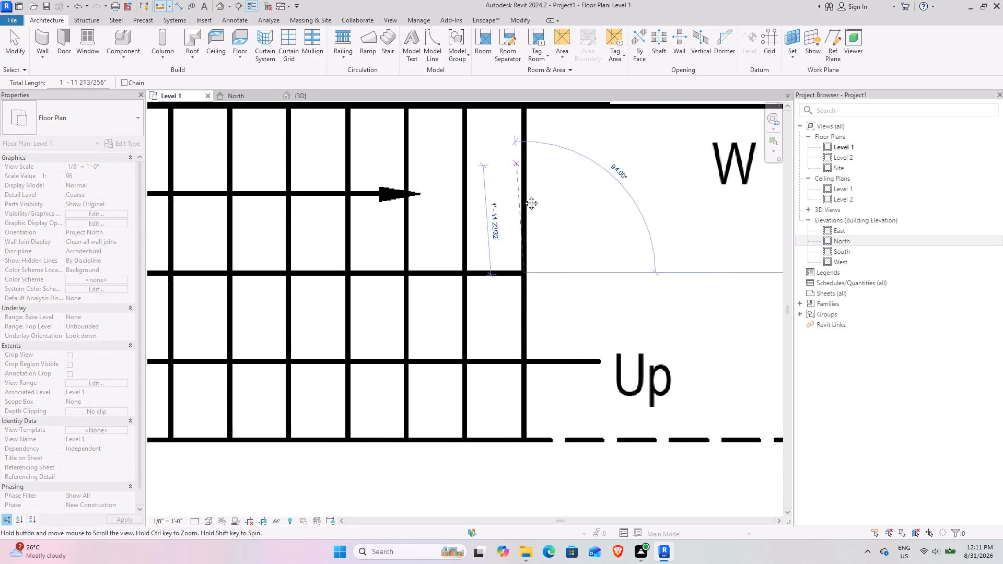
middle_click_drag(523, 195, 544, 339)
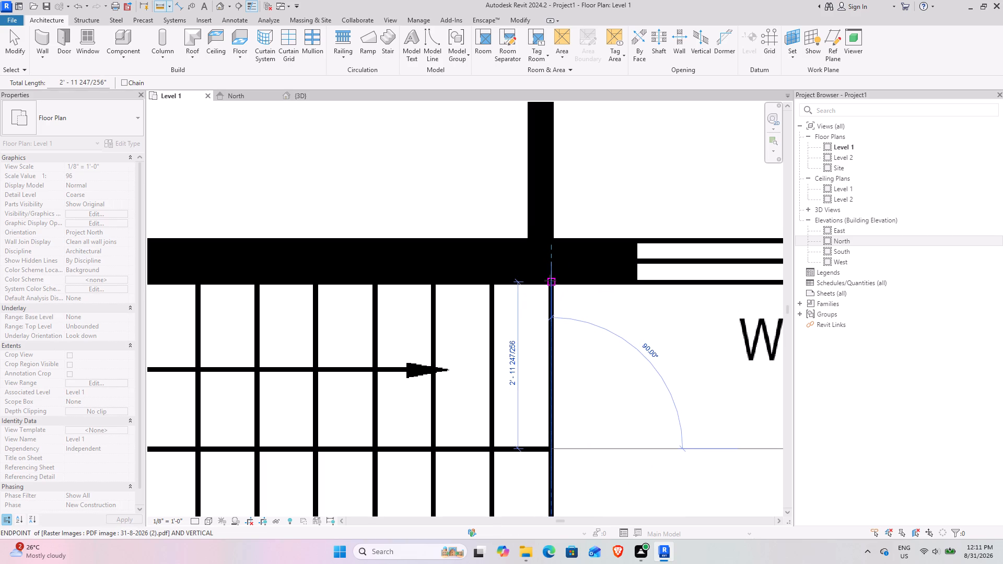
left_click(6, 51)
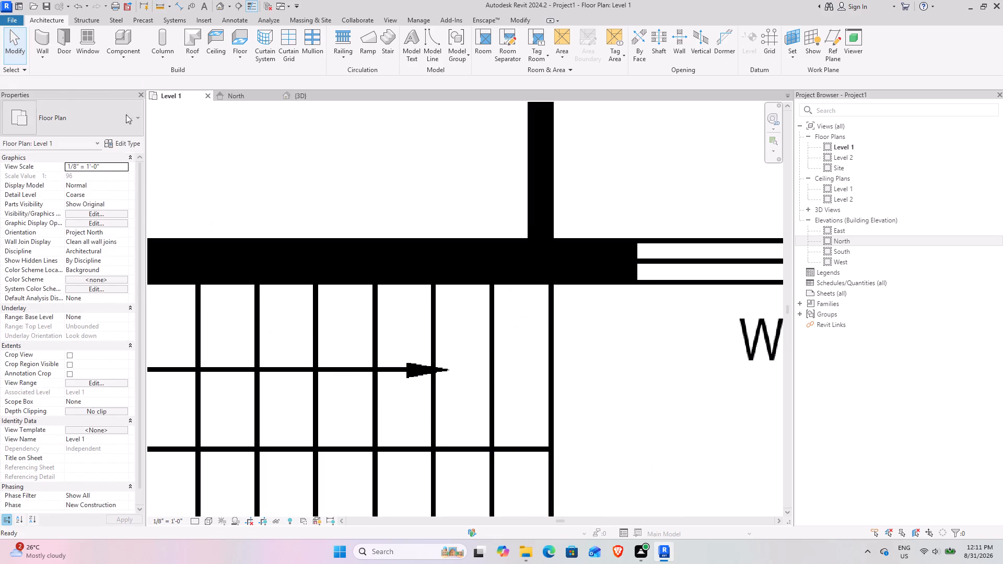
Start a new Assembled Stair on the Level 1 plan at the PDF's staircase, leaving the run undrawn.
scroll(481, 363, "down", 4)
middle_click_drag(438, 404, 429, 356)
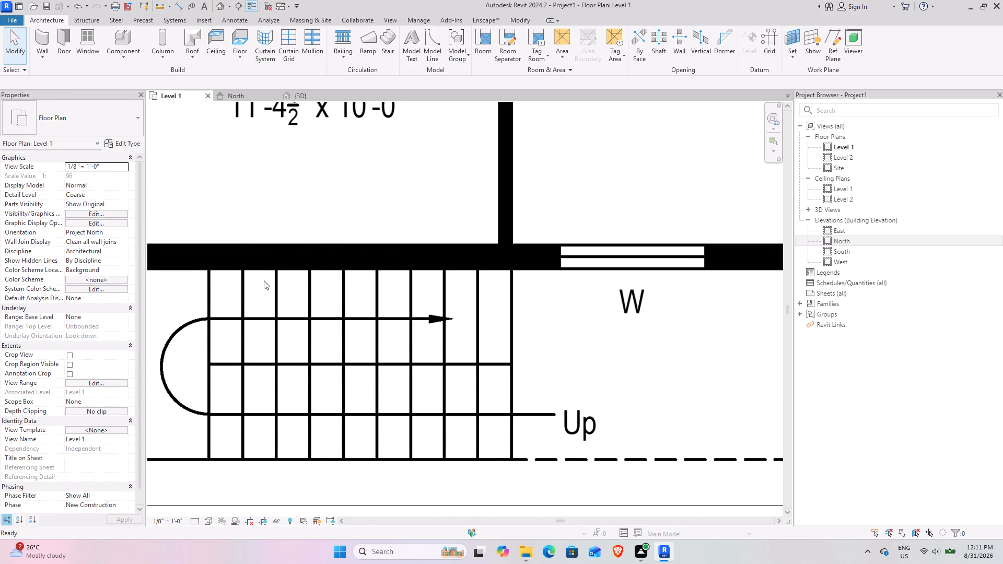
middle_click_drag(271, 278, 326, 258)
middle_click_drag(336, 297, 371, 278)
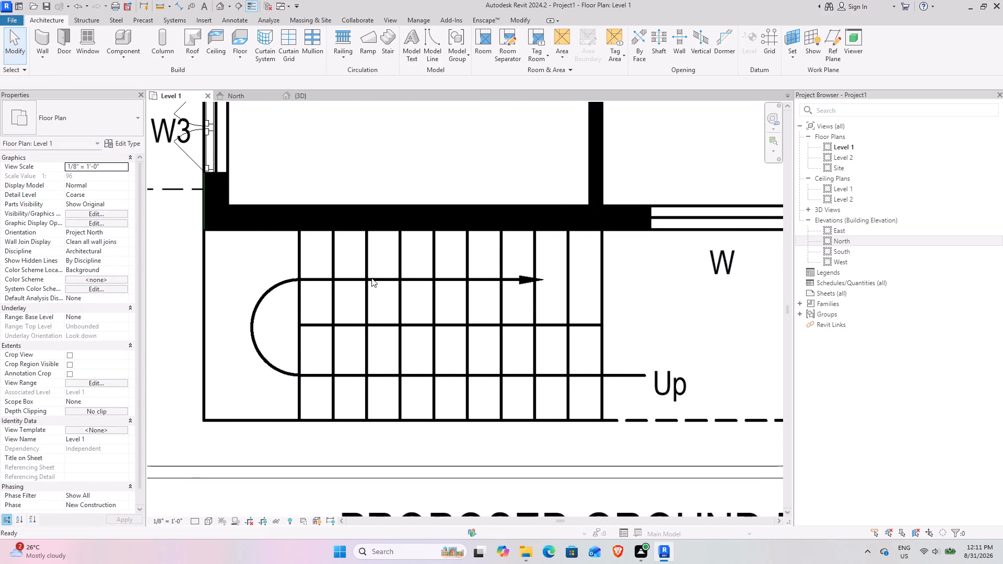
left_click(398, 43)
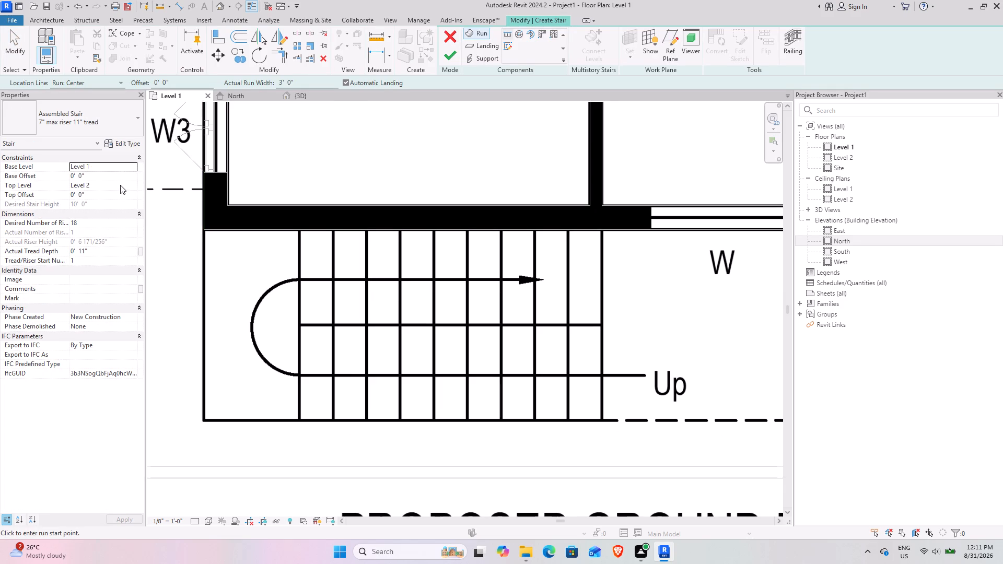
left_click(13, 50)
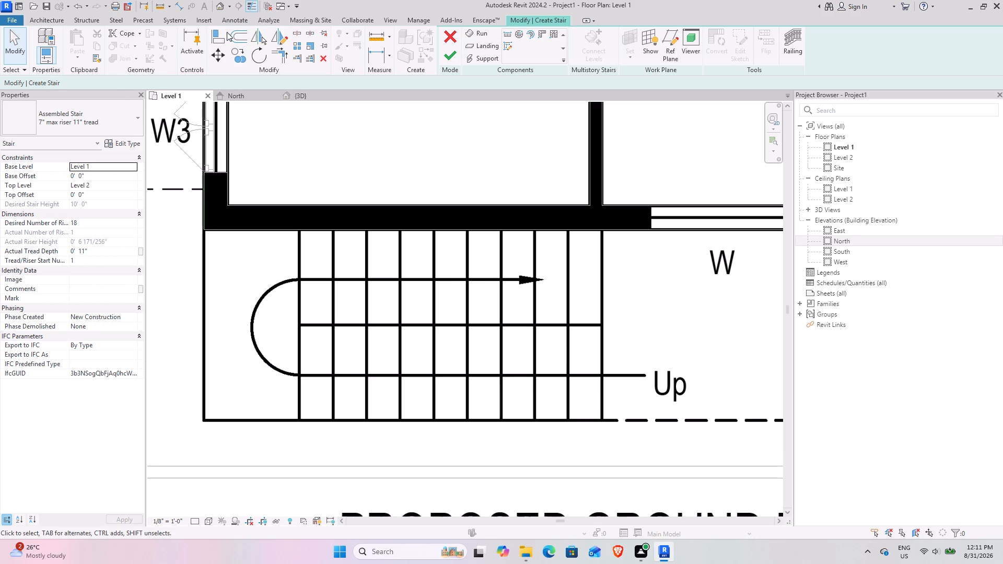
Measure on the PDF staircase from the outer corner of the flight's Up end.
left_click(158, 4)
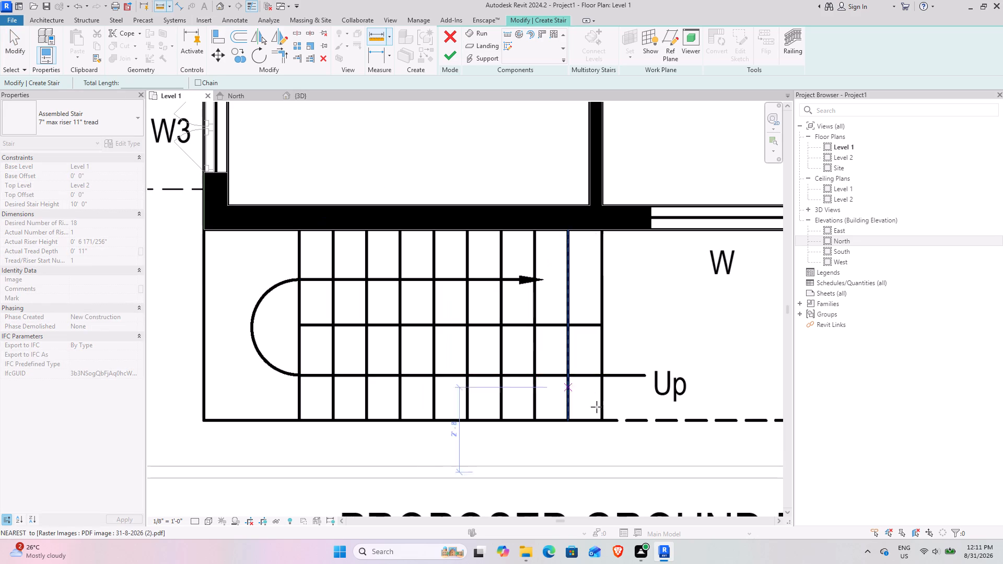
left_click(604, 421)
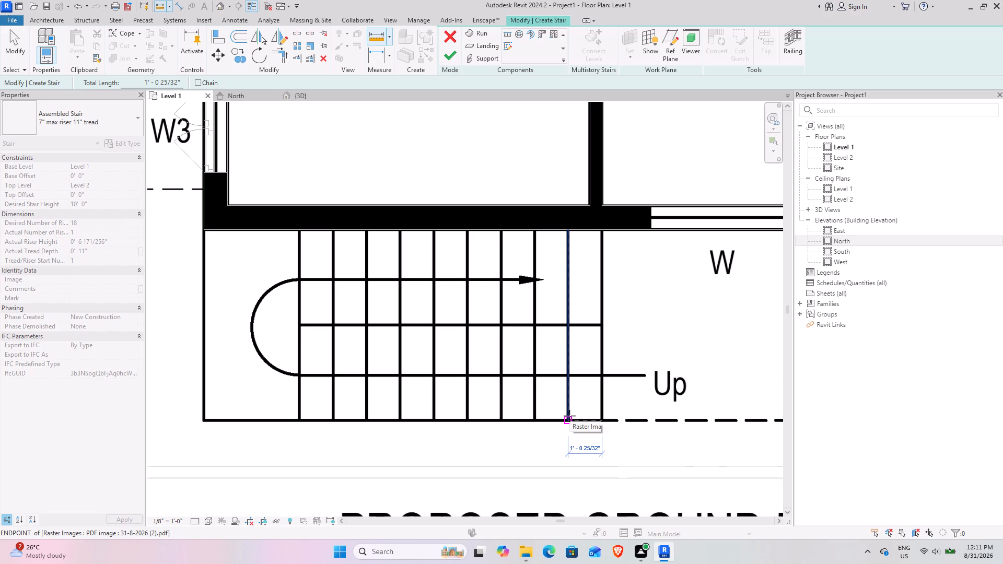
left_click(18, 40)
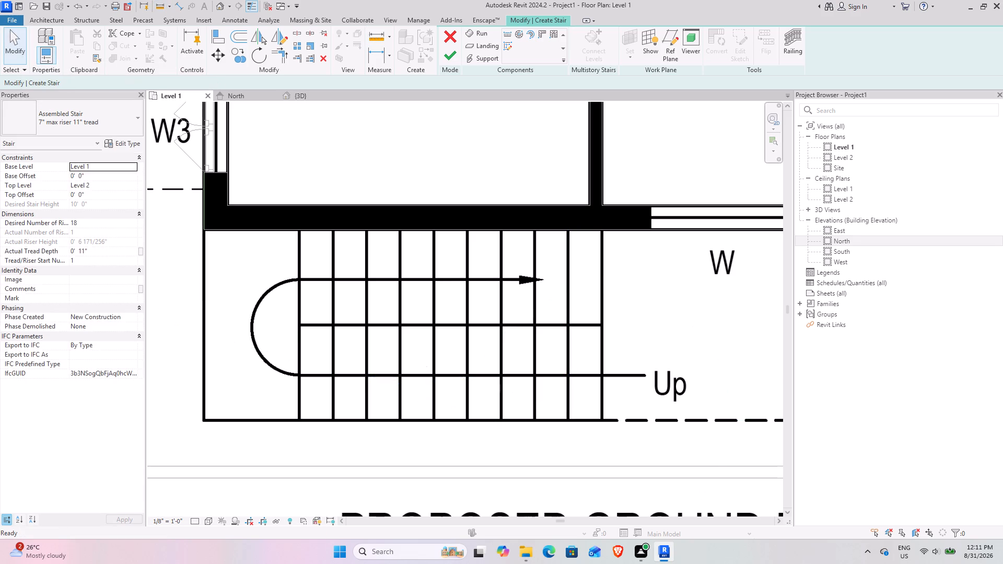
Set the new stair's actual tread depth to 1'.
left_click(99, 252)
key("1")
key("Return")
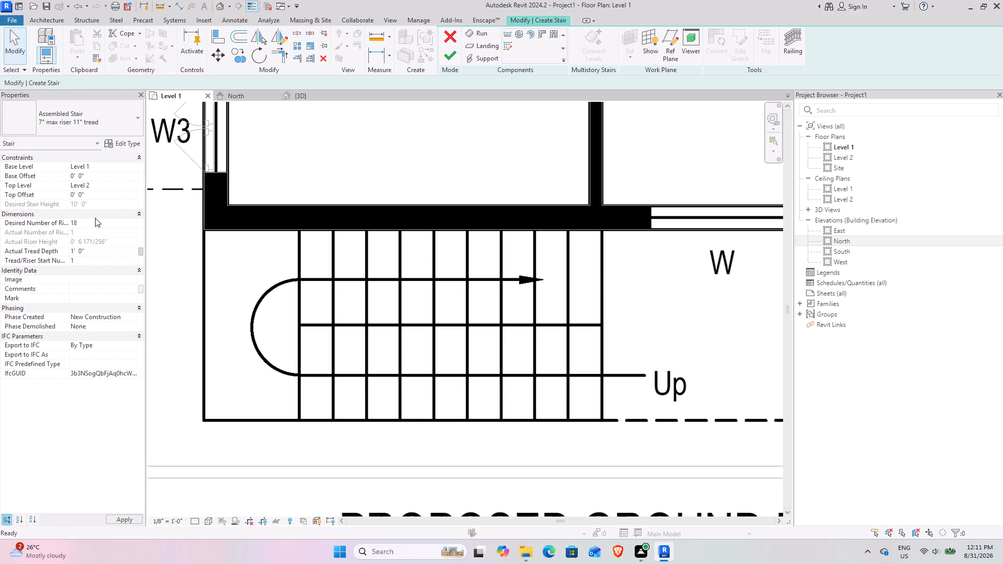
Set the new stair's desired number of risers to 20.
left_click(95, 220)
type("20")
key("Return")
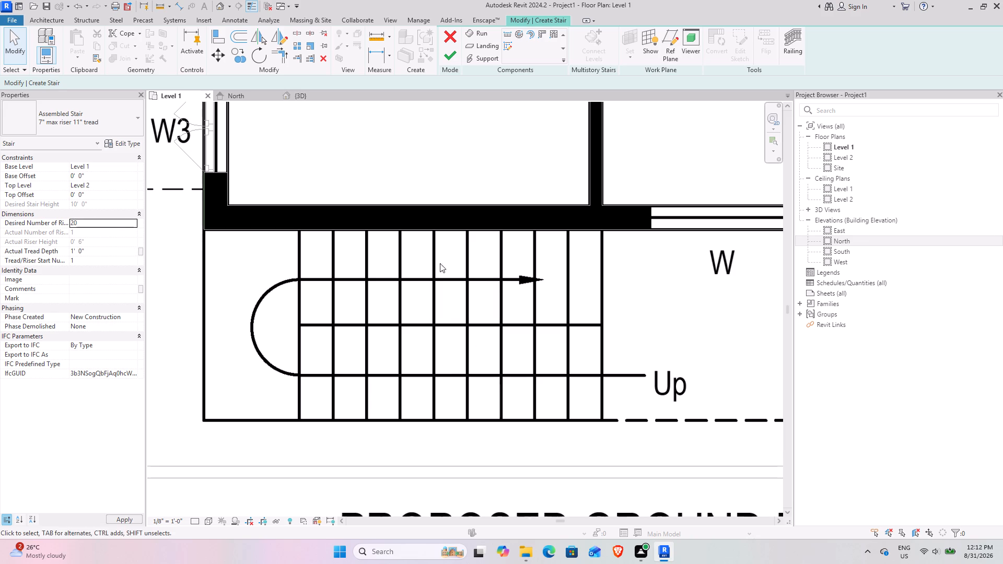
Set the run's location line to Run: Left and try a straight run along the outer edge from the Up end's corner.
left_click(480, 36)
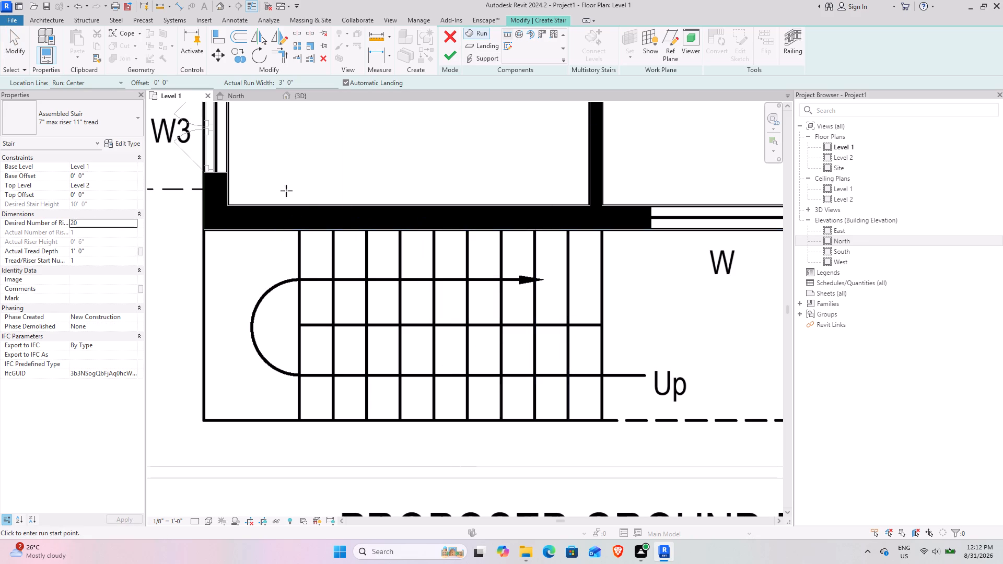
left_click(125, 84)
left_click(88, 101)
left_click(603, 422)
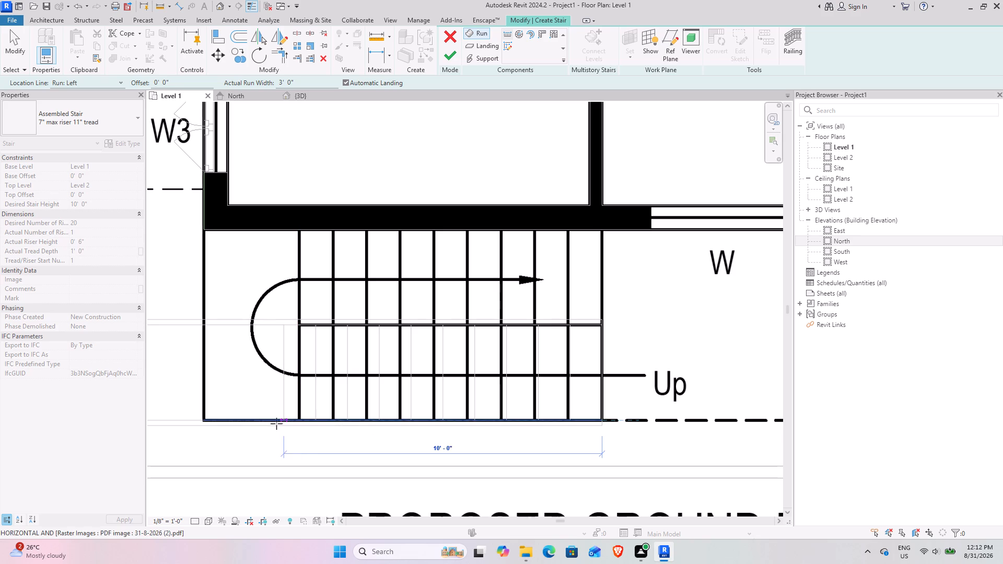
key("Escape")
Measure the depth of one PDF tread along the outer edge of the Up flight.
left_click(159, 9)
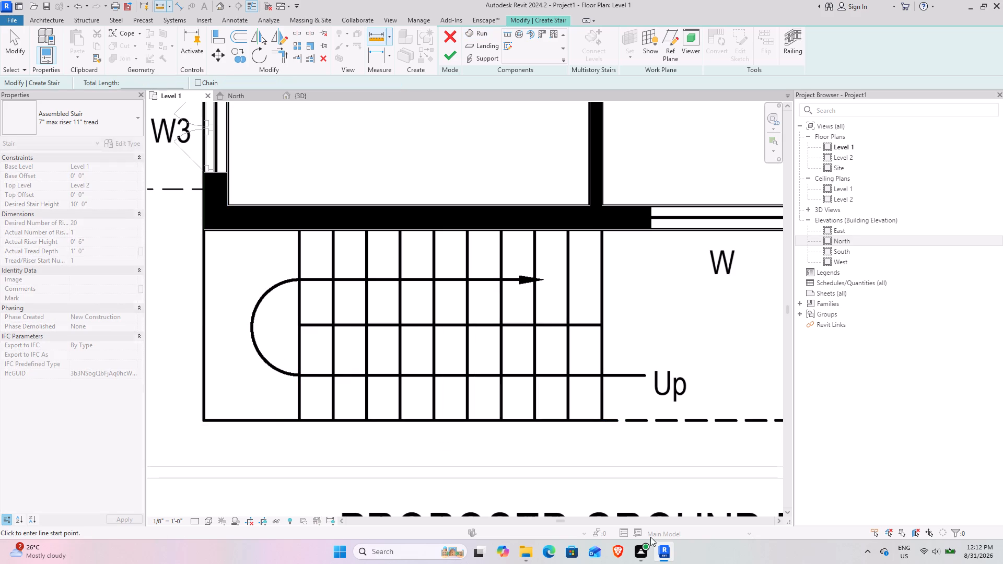
left_click(537, 416)
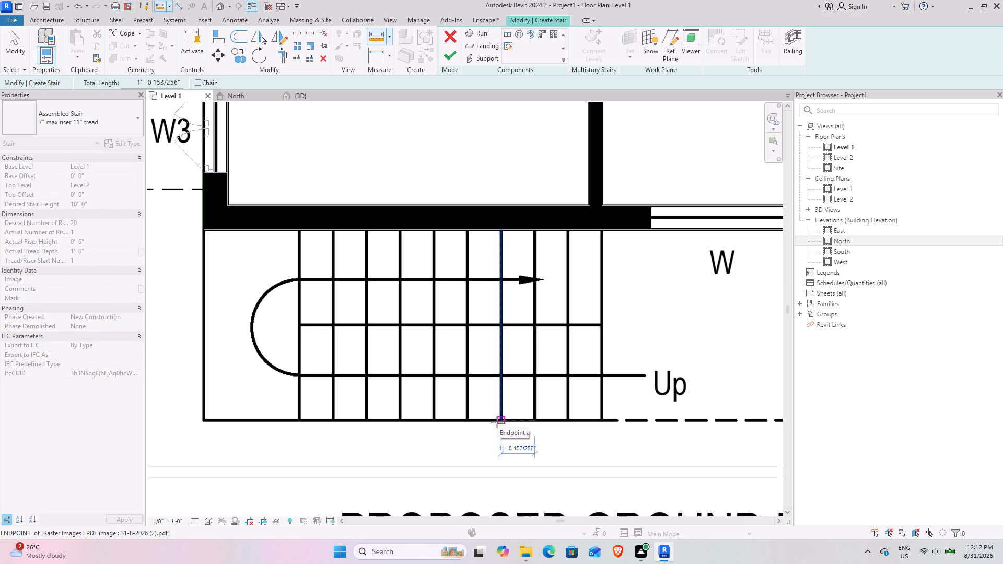
key("Escape")
key("Escape")
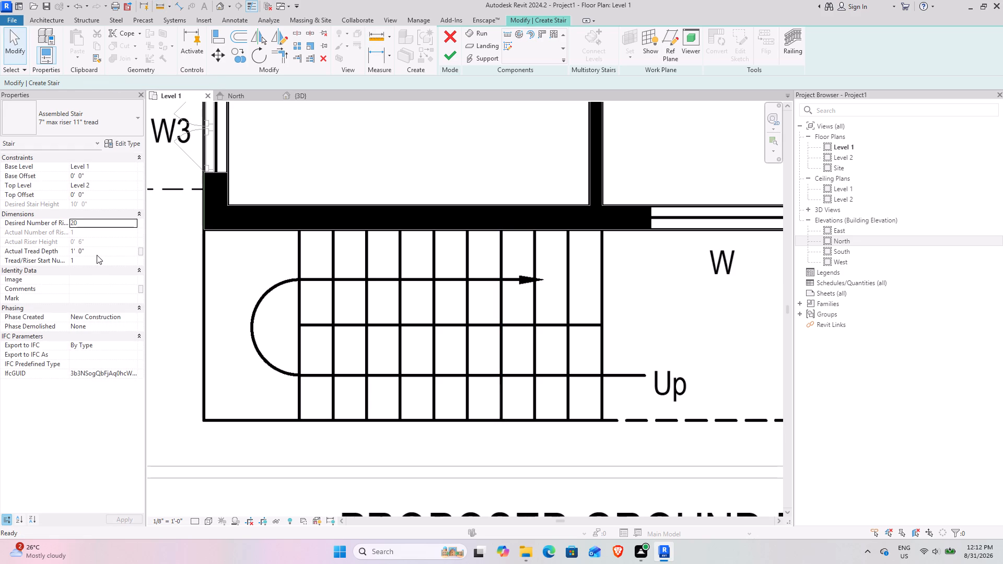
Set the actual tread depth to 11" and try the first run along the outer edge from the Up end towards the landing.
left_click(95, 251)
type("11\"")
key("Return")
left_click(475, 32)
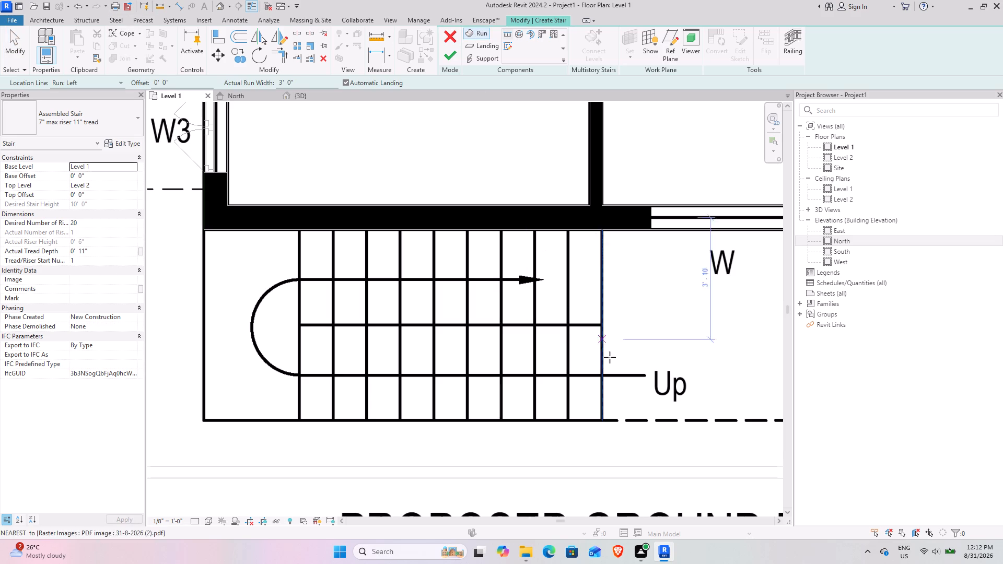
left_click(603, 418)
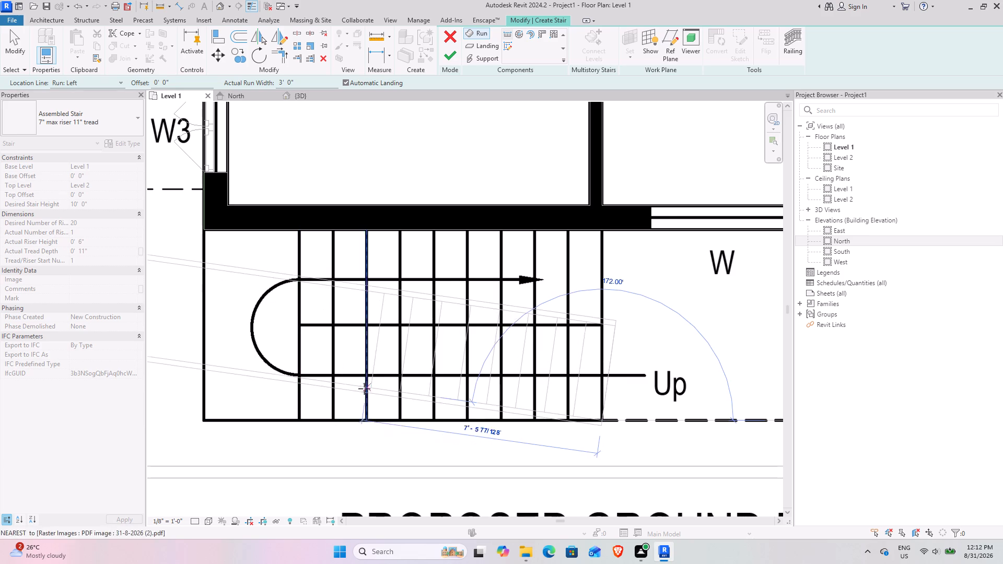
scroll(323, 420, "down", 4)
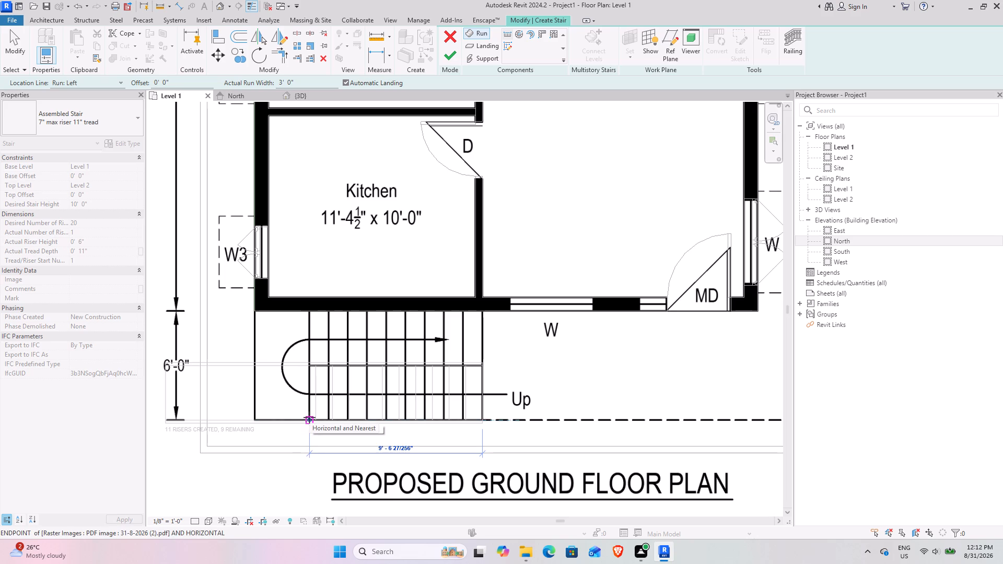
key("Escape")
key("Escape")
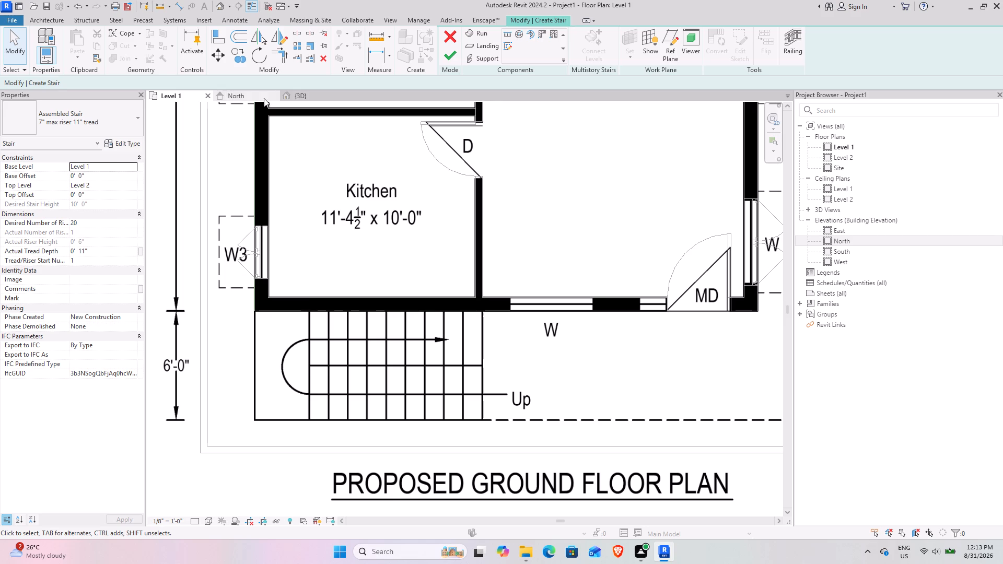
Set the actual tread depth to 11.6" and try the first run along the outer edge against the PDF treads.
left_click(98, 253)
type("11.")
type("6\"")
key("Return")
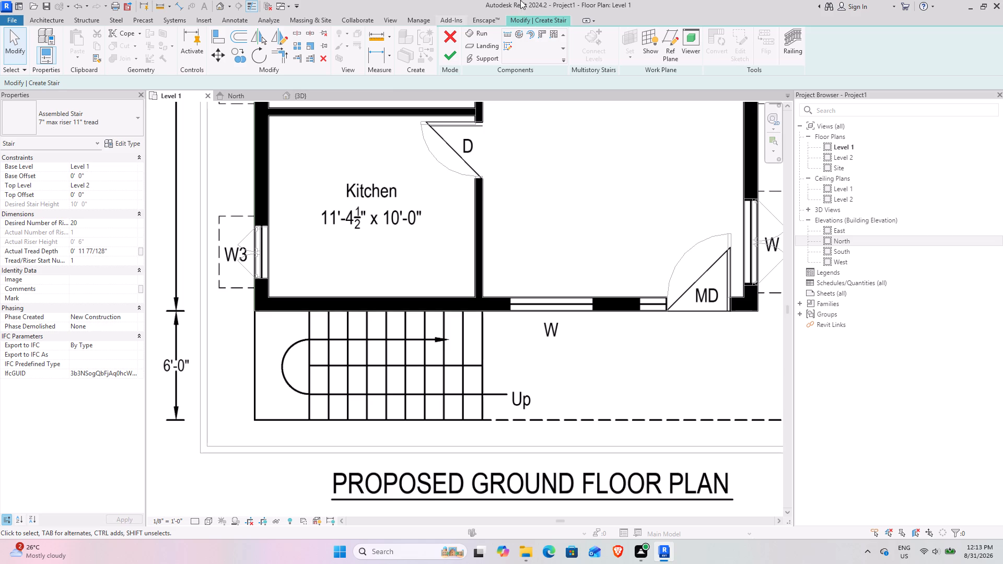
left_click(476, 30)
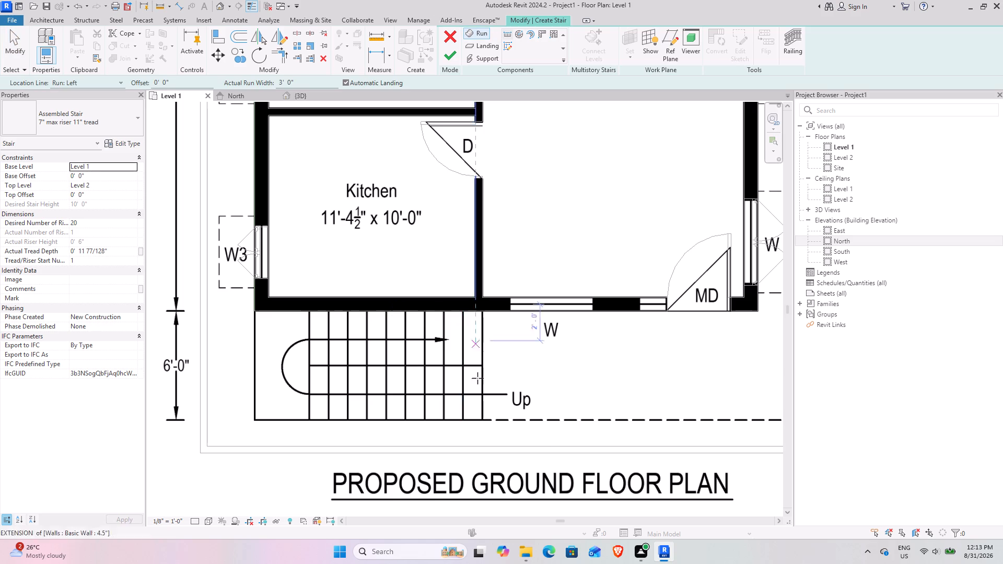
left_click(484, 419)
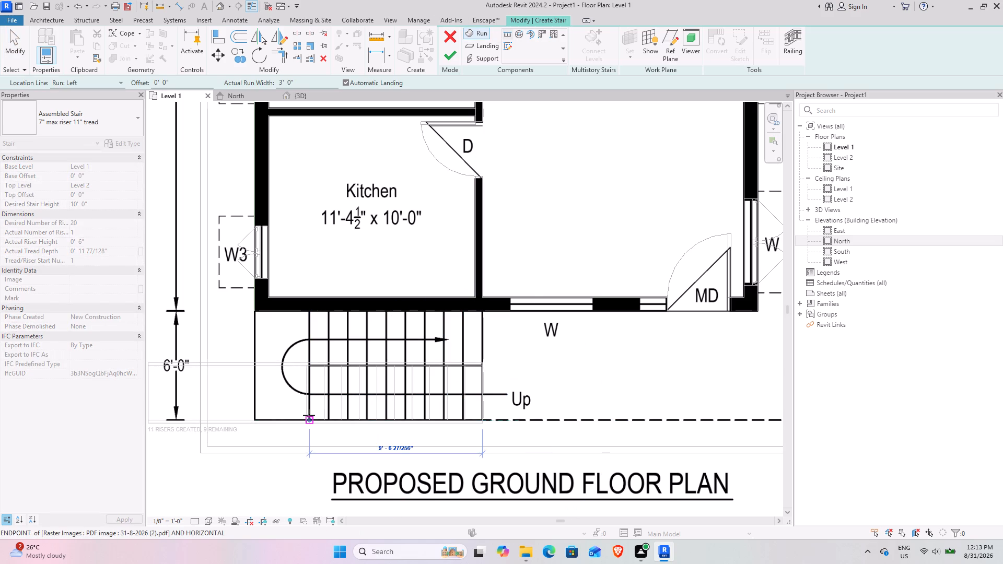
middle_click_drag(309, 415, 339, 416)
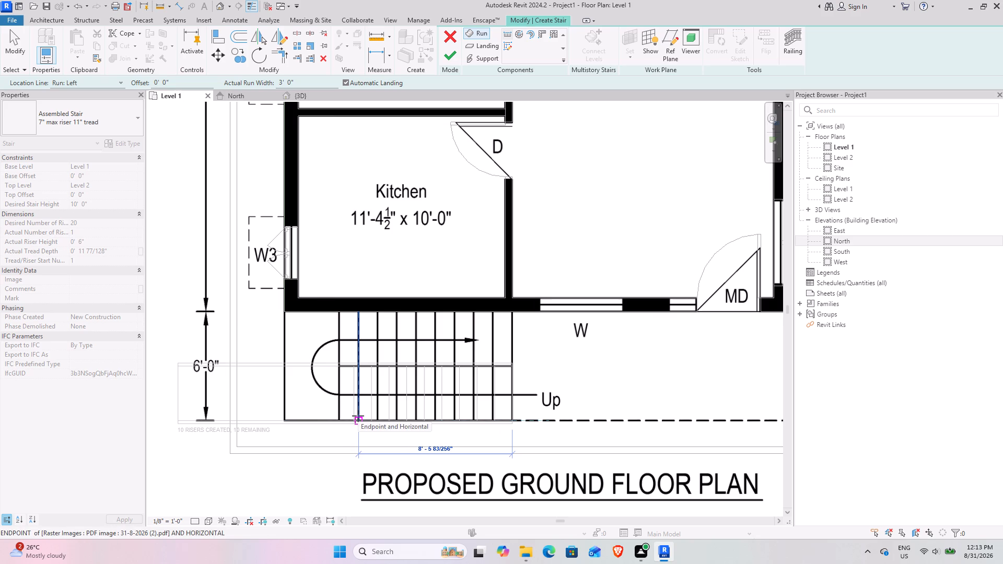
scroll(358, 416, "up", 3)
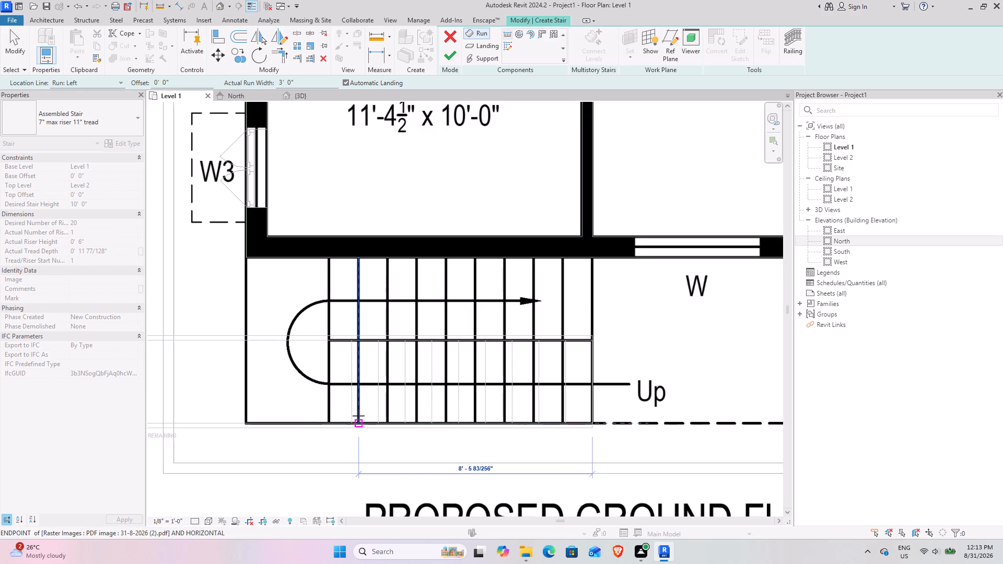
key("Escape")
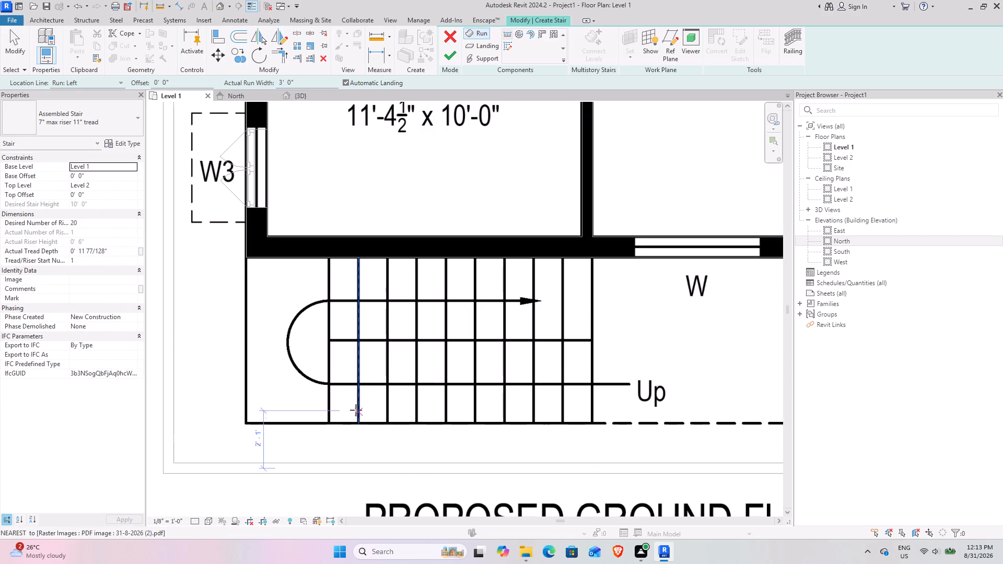
Set the actual tread depth to 11" and try the first run from the Up end's outer corner to the landing edge.
left_click(128, 251)
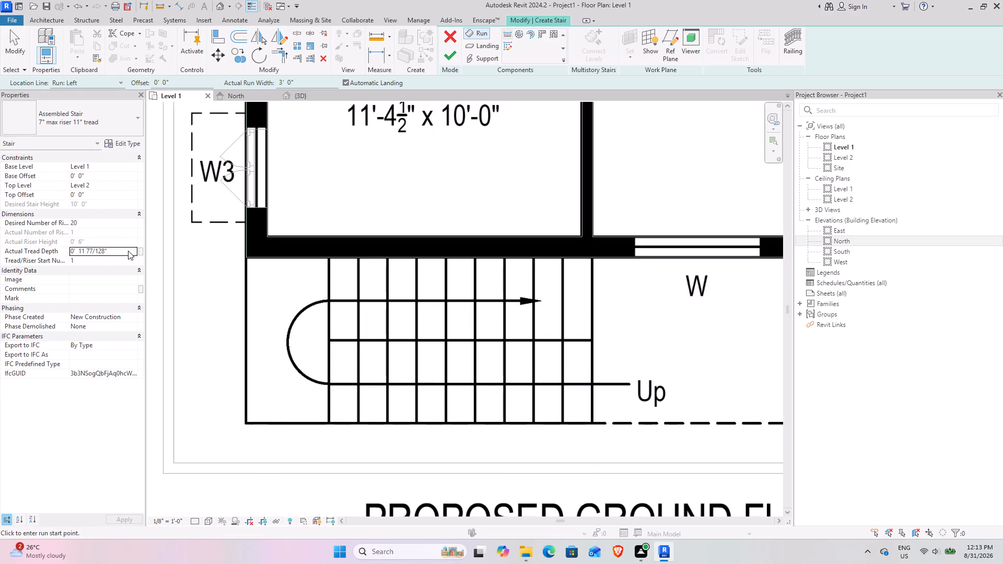
type("11")
key("Return")
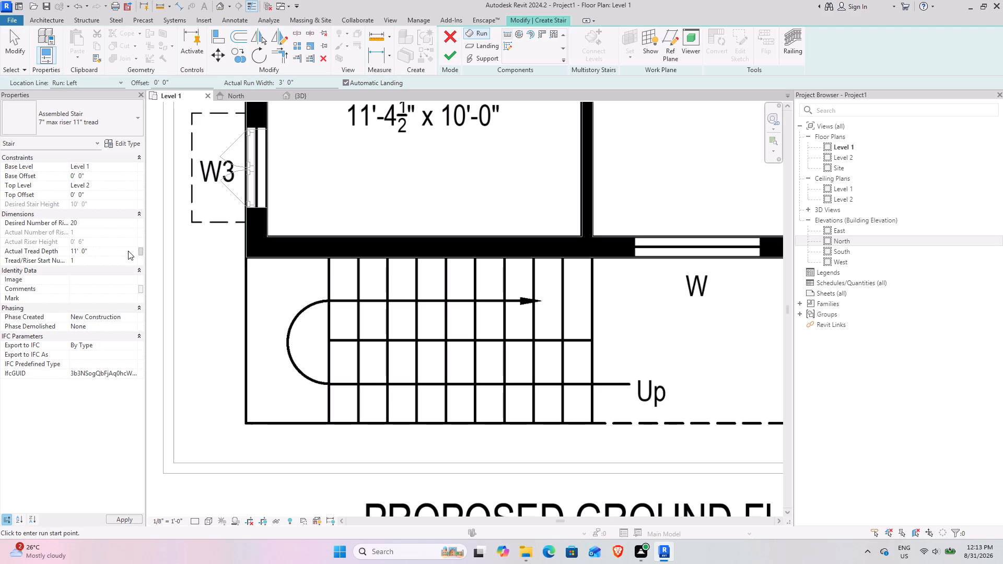
left_click(128, 251)
type("11\"")
key("Return")
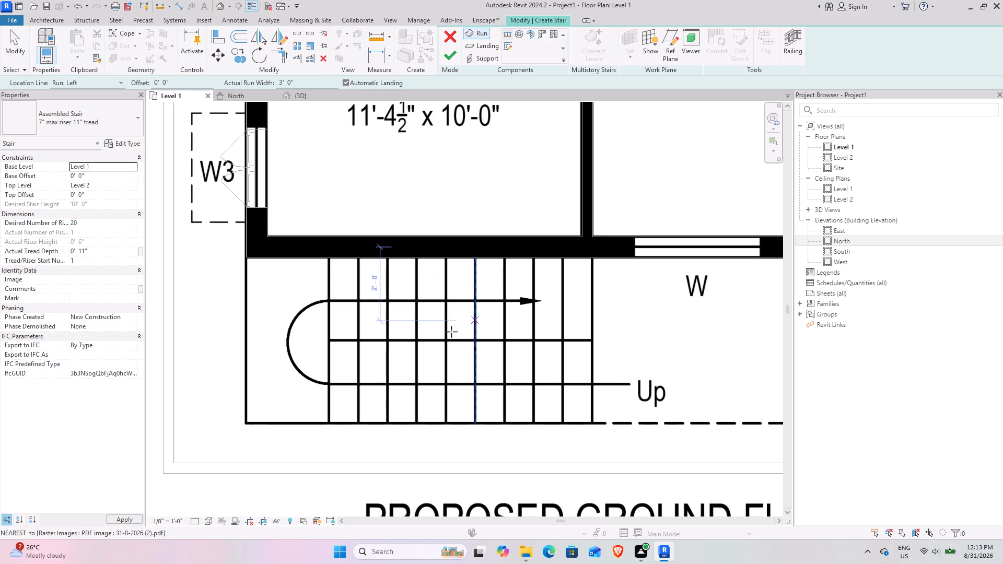
left_click(592, 424)
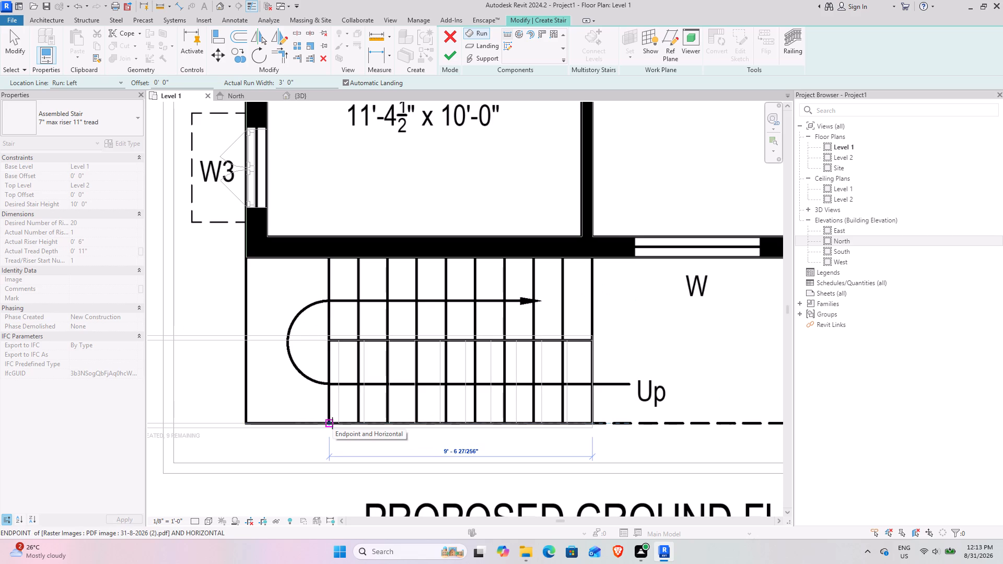
key("Escape")
key("Escape")
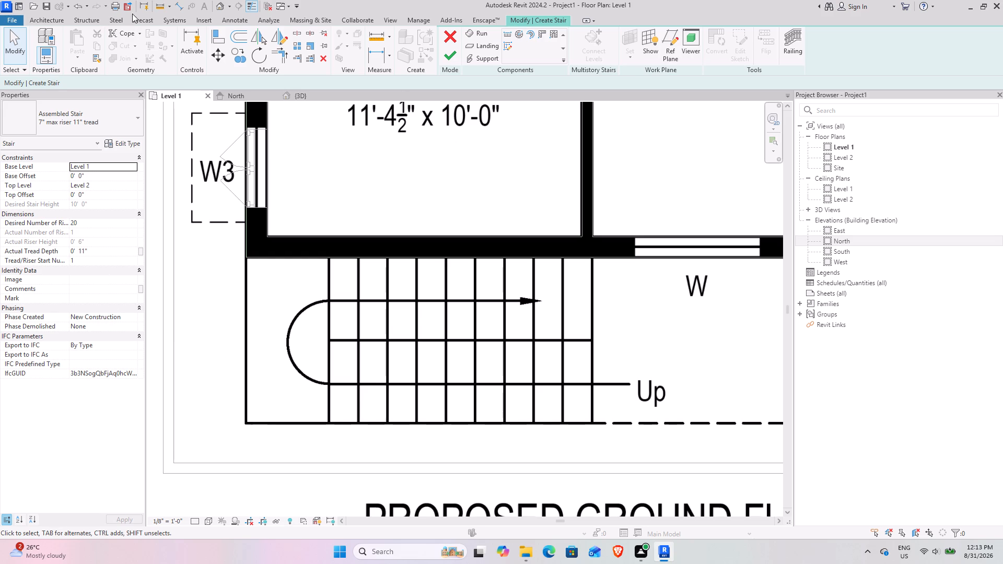
Measure the depth of the PDF tread next to the landing along the Up flight's outer edge.
left_click(161, 11)
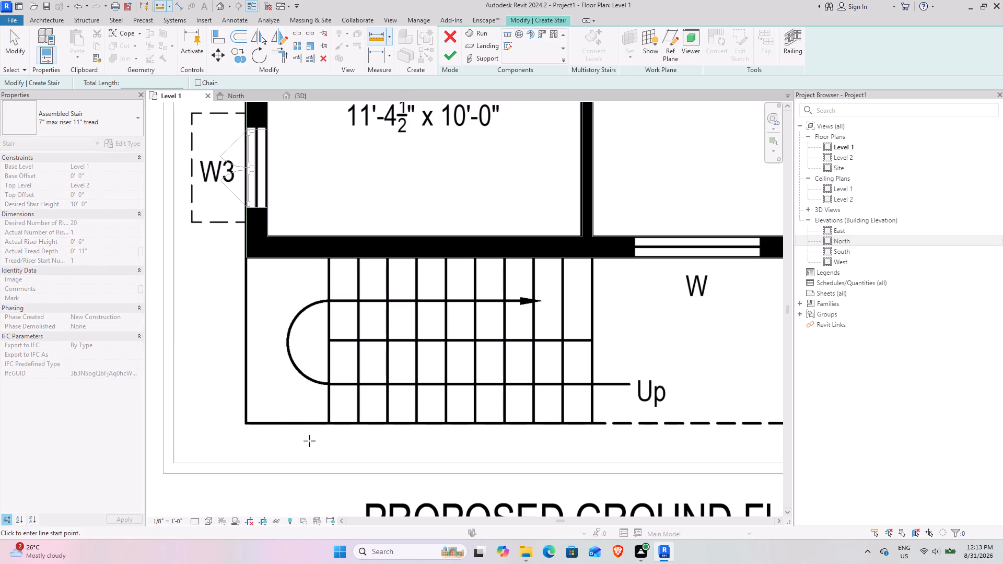
left_click(329, 426)
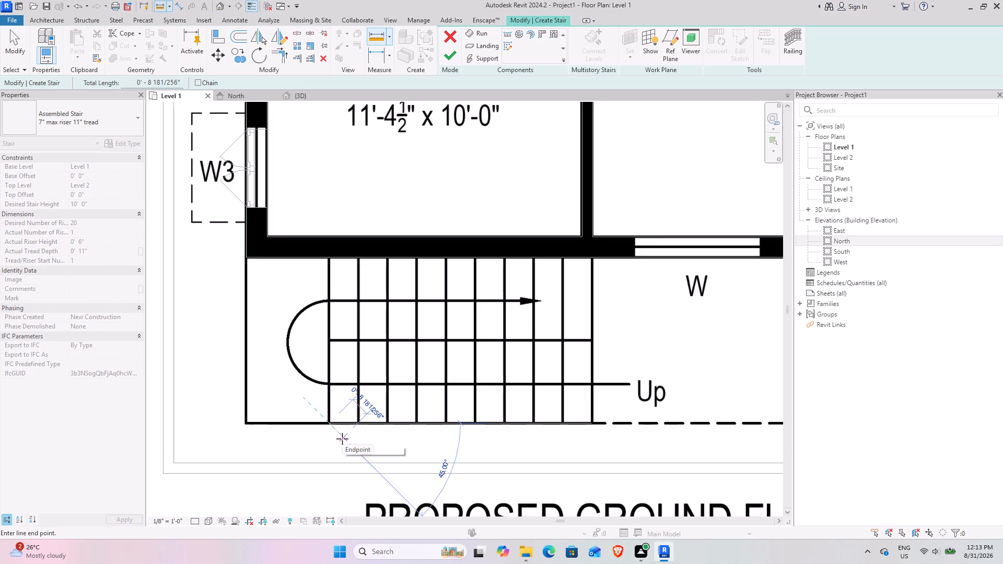
key("Escape")
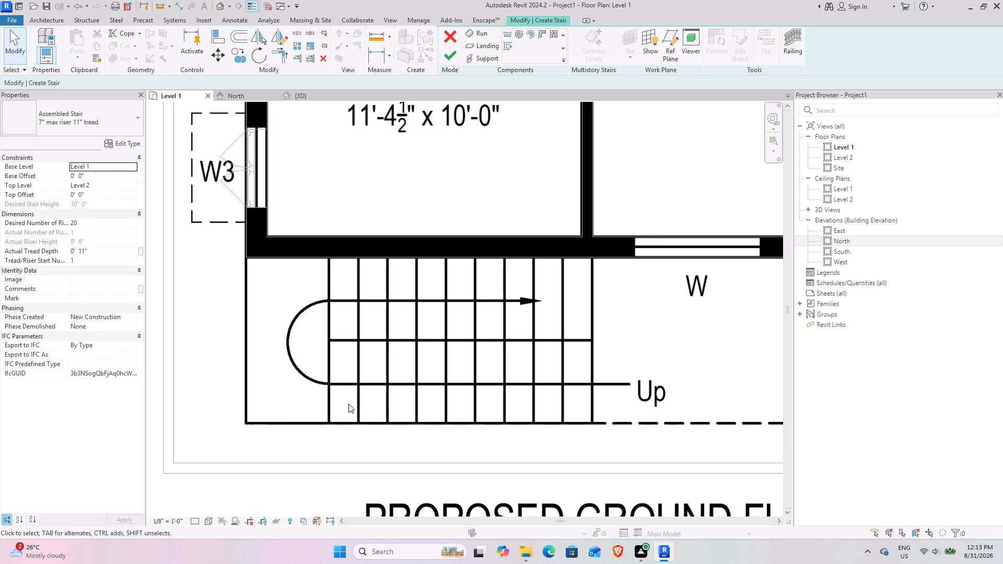
left_click(155, 2)
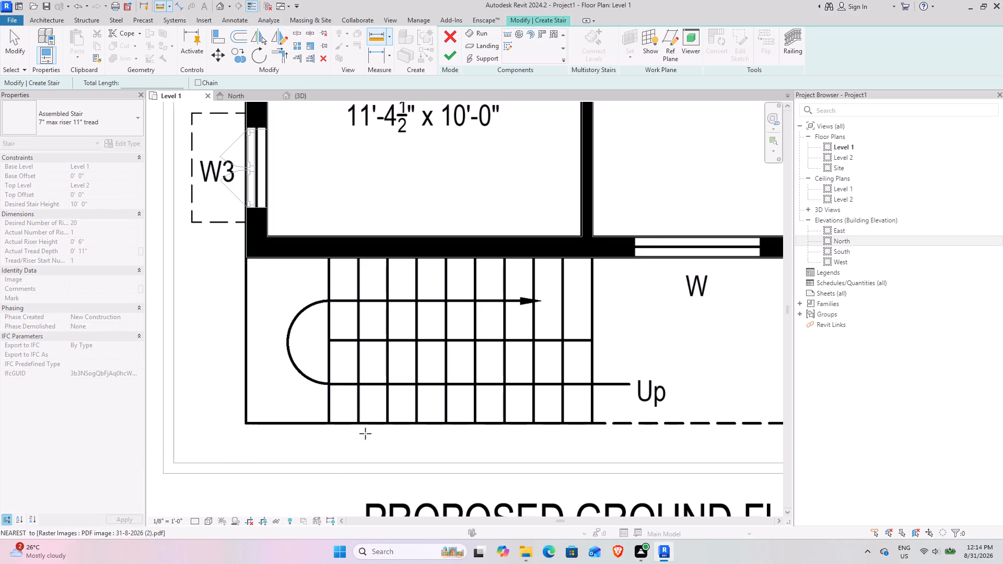
left_click(359, 426)
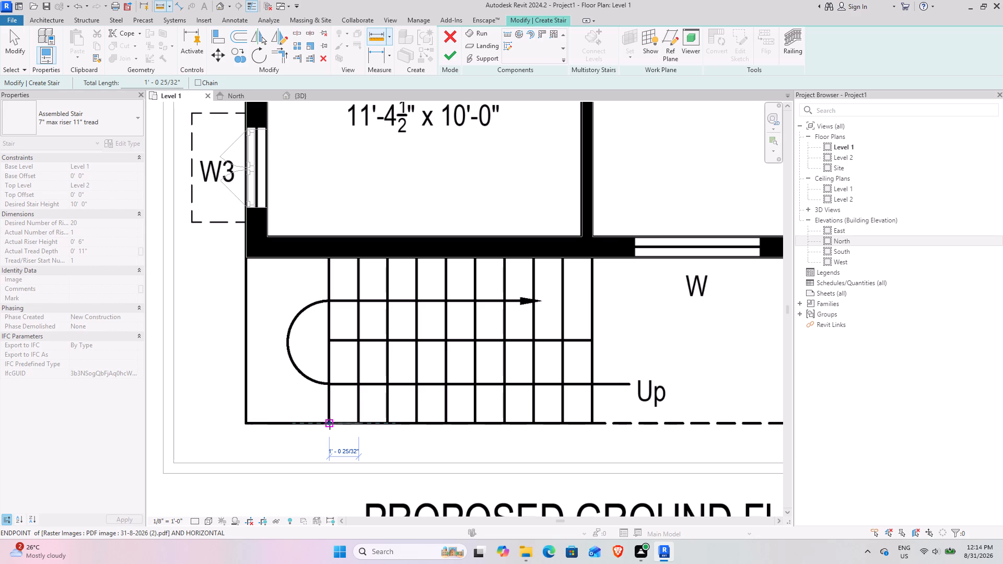
scroll(330, 424, "up", 3)
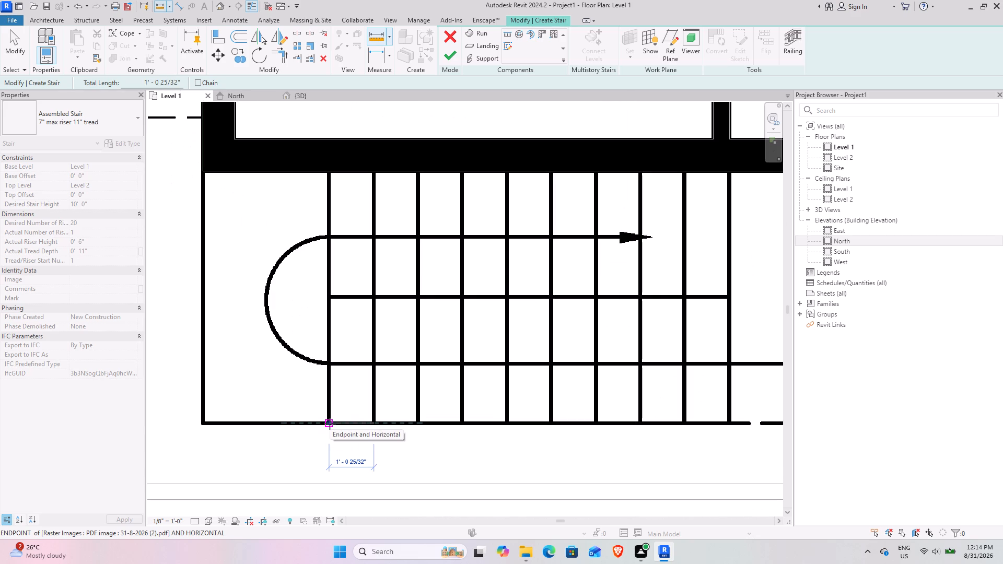
key("Escape")
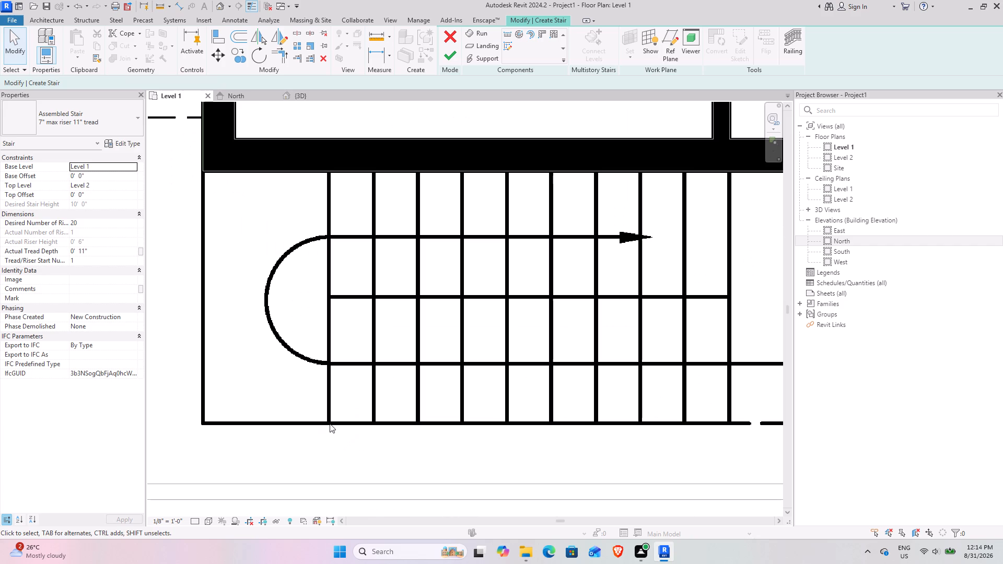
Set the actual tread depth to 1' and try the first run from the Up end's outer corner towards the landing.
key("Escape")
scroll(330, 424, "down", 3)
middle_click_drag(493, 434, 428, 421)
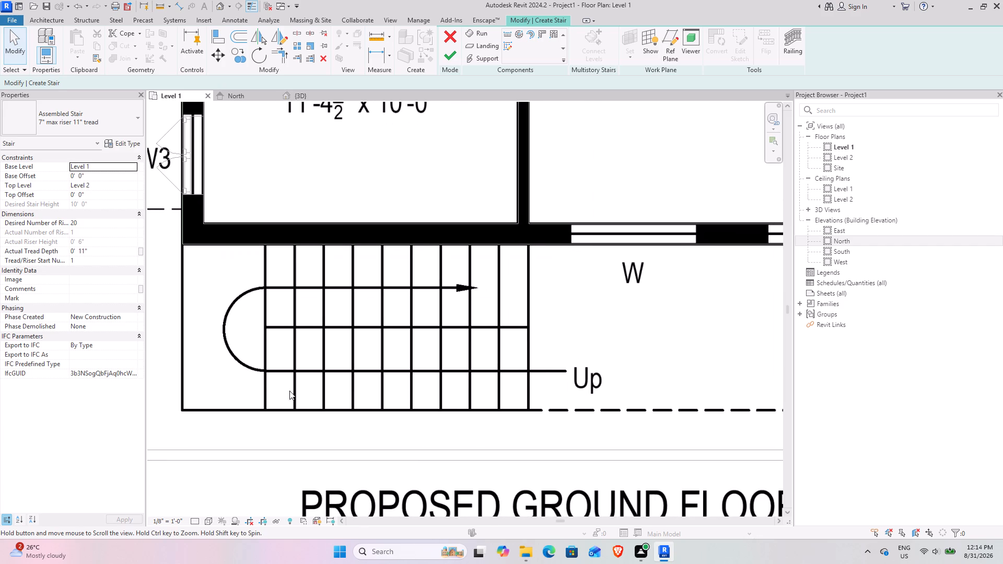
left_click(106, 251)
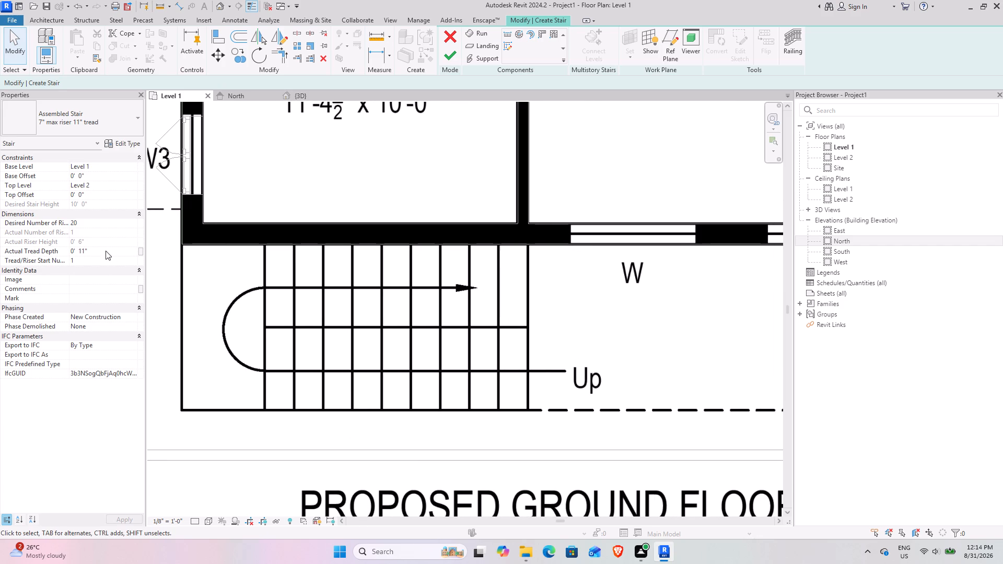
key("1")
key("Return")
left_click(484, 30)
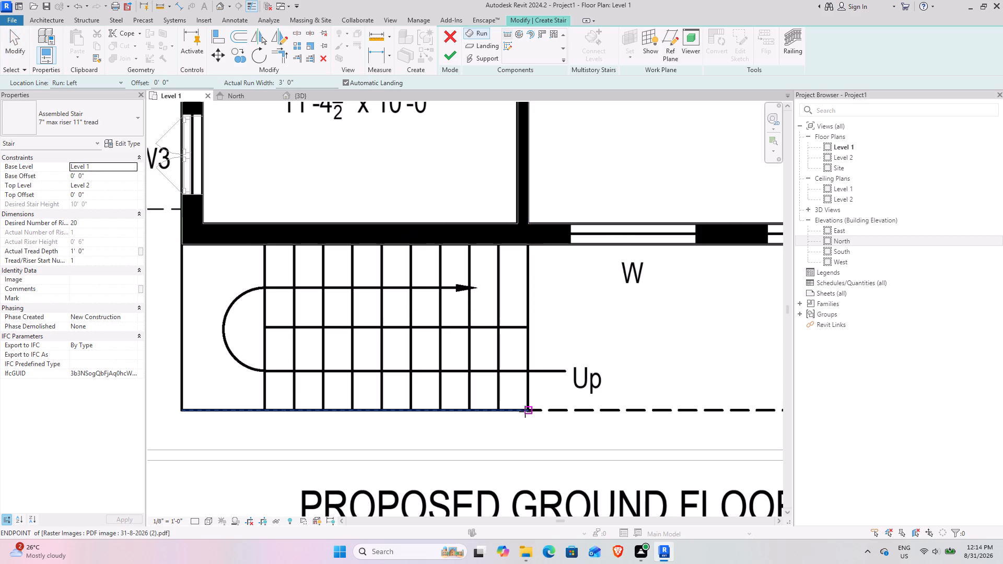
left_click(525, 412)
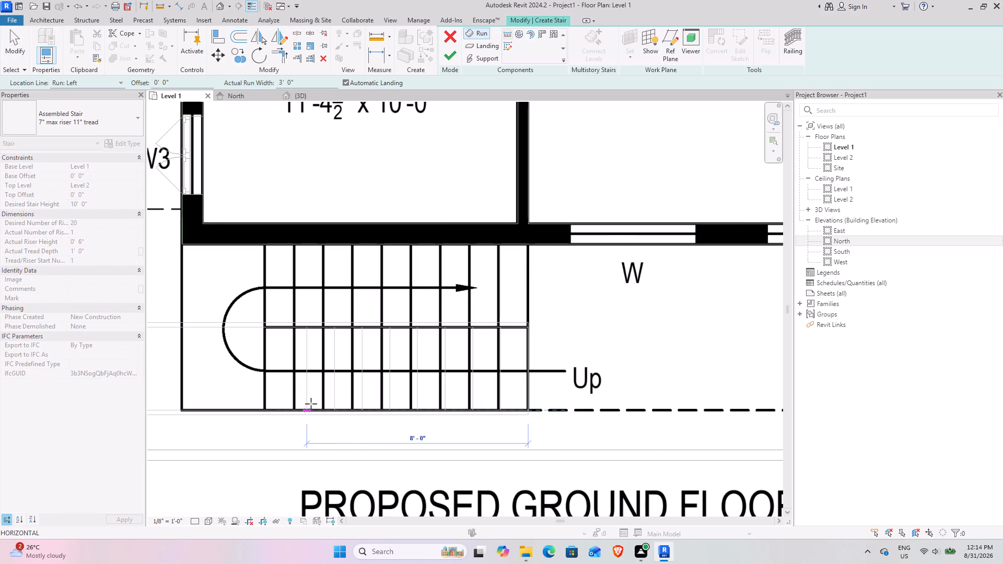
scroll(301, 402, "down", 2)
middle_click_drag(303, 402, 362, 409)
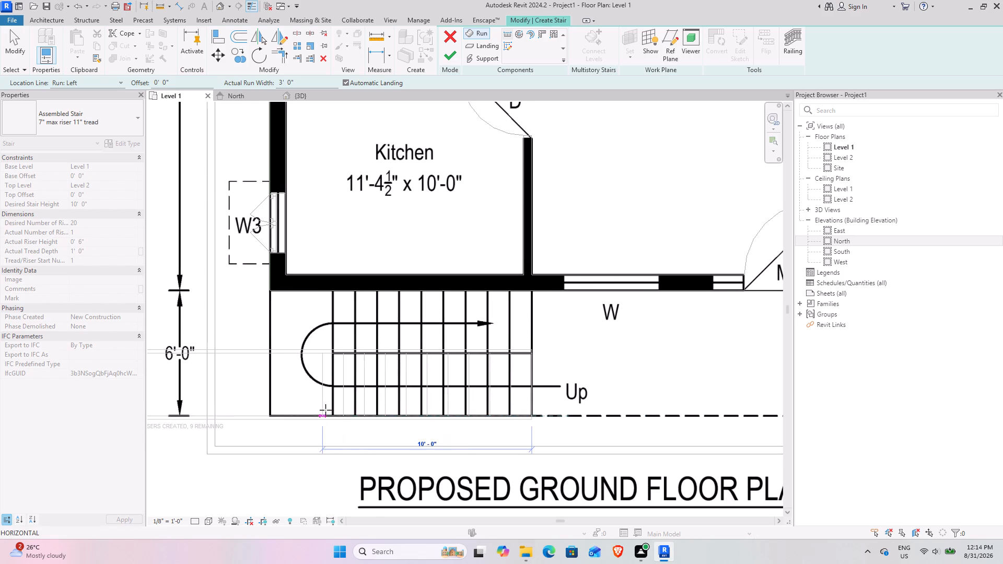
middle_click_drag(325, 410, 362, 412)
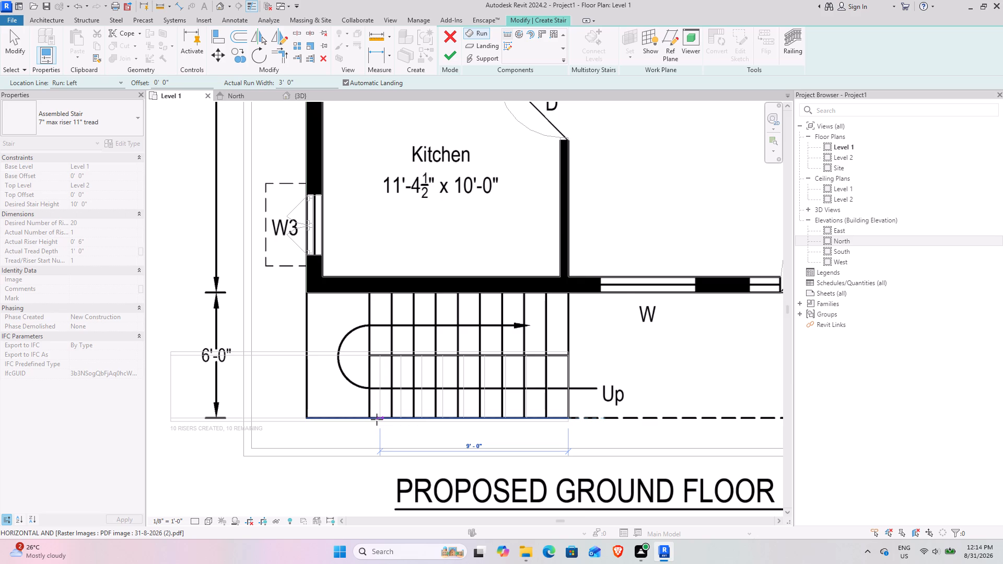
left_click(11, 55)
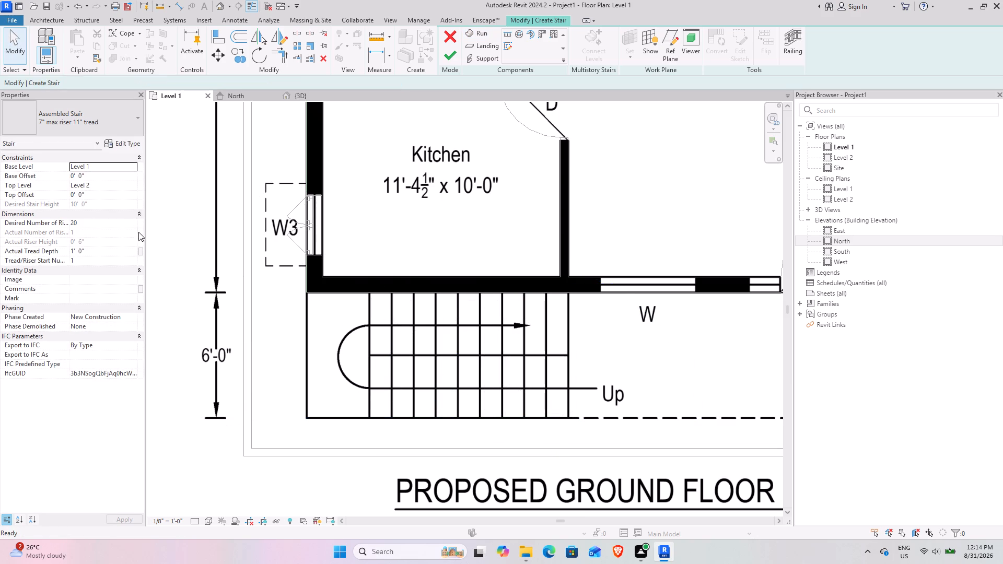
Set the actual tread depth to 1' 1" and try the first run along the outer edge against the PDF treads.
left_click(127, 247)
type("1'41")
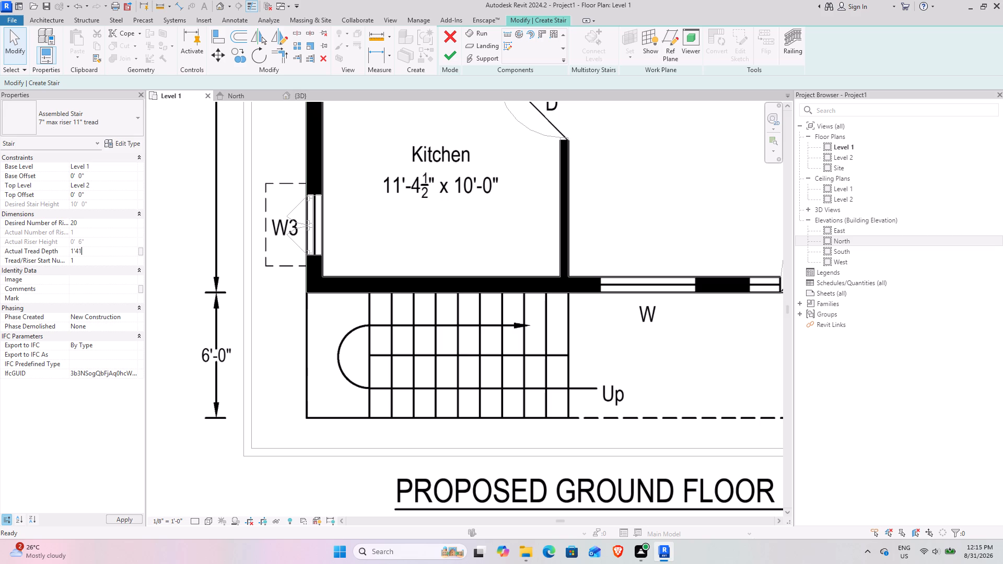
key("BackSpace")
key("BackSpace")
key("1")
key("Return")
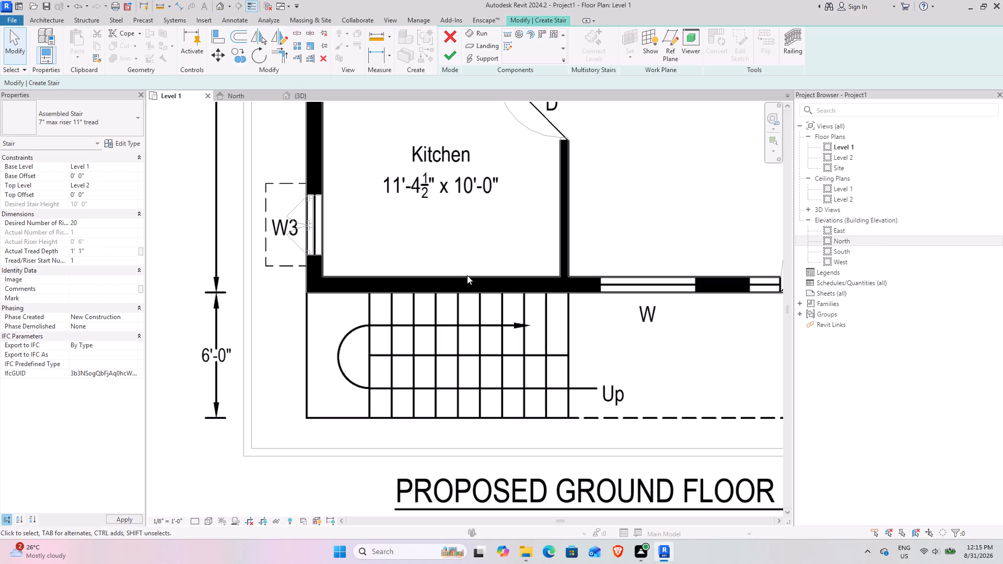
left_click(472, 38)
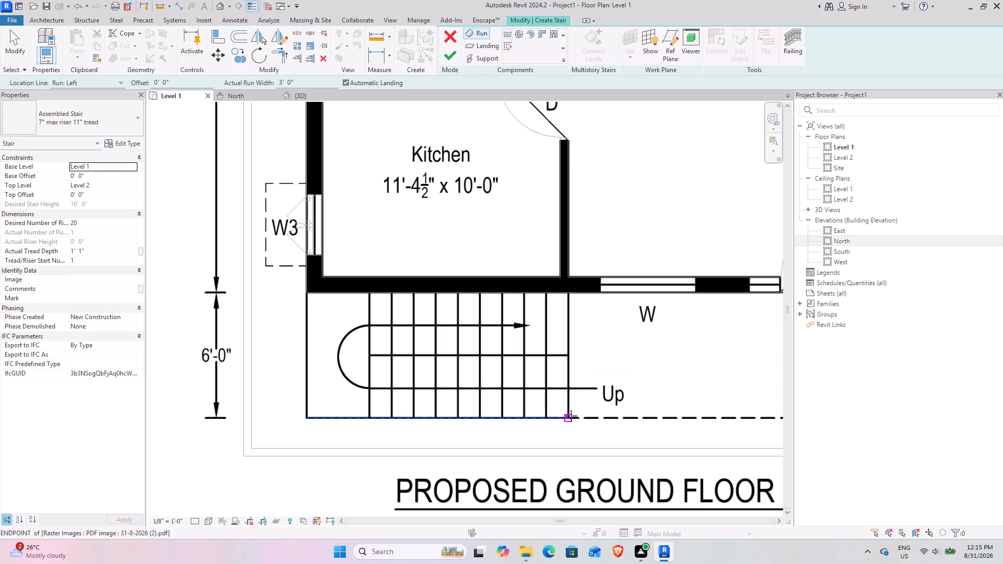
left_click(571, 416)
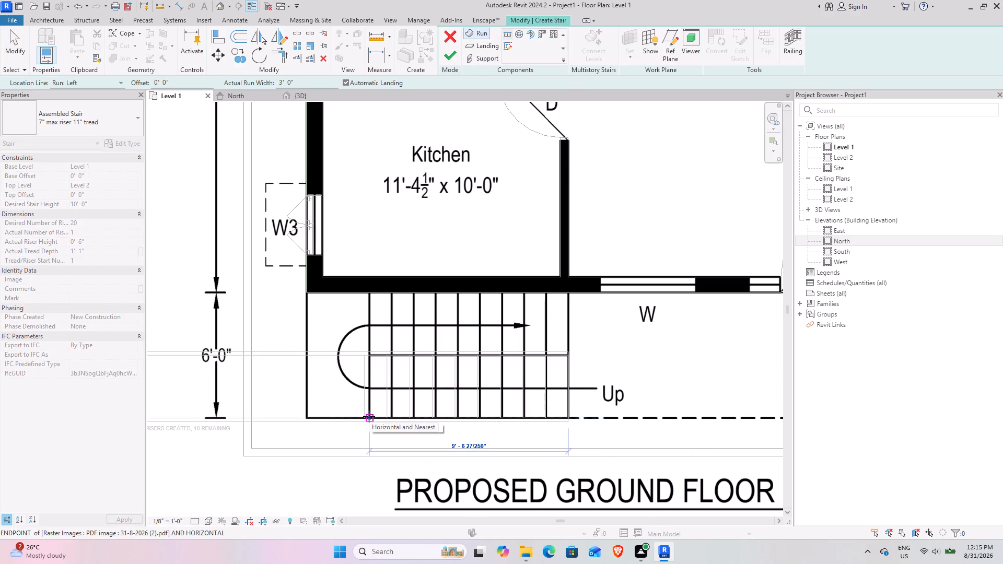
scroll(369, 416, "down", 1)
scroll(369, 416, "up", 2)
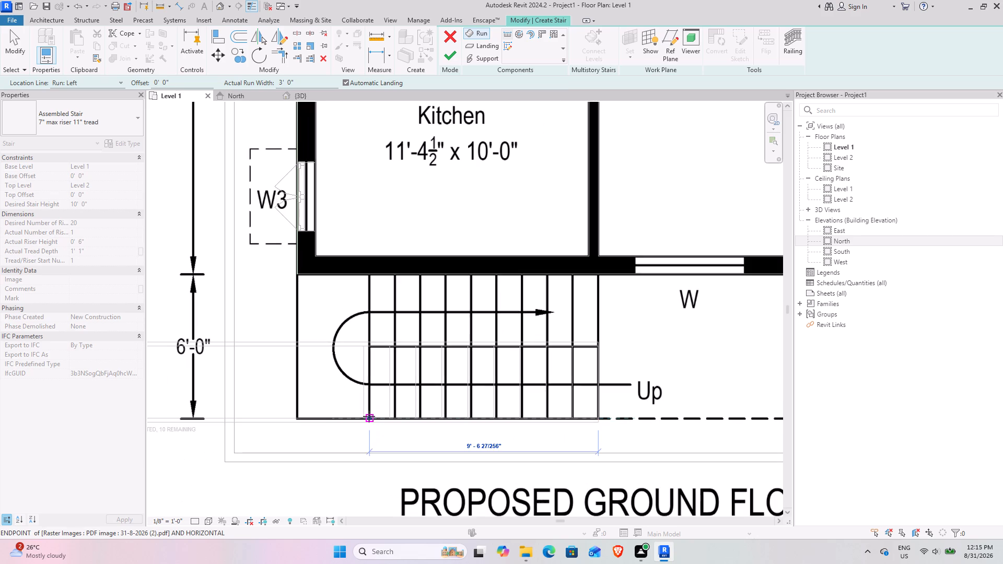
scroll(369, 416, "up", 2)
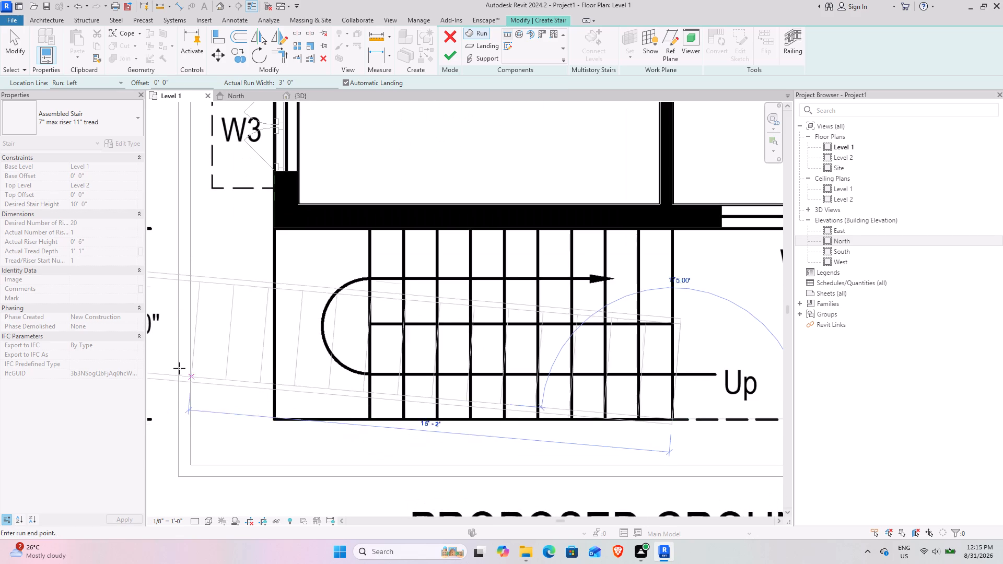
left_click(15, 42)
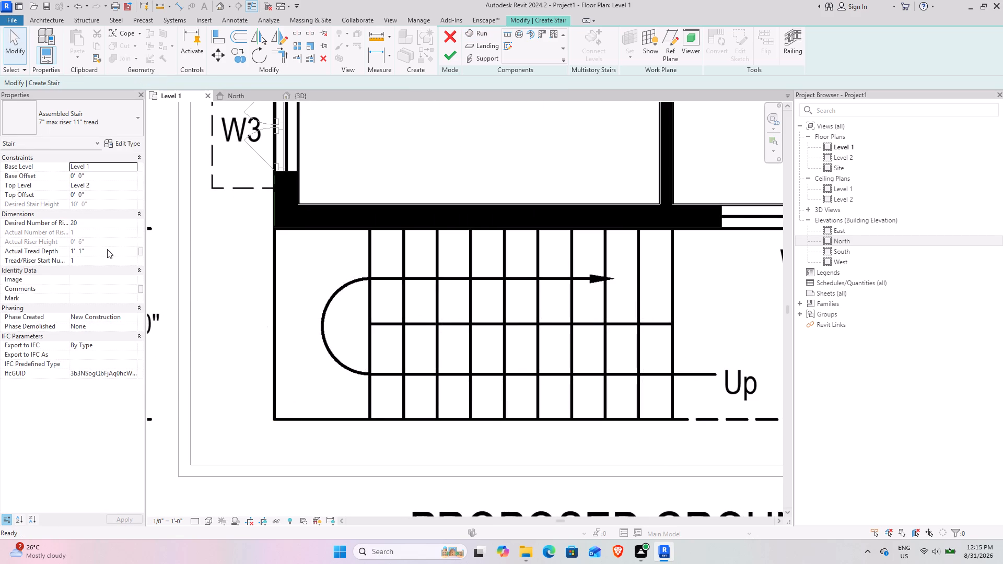
Set the actual tread depth to 1' 0 1/2" and draw the first run from the Up end's outer corner to the landing edge.
left_click(107, 249)
type("1'.")
type("5\"")
key("Return")
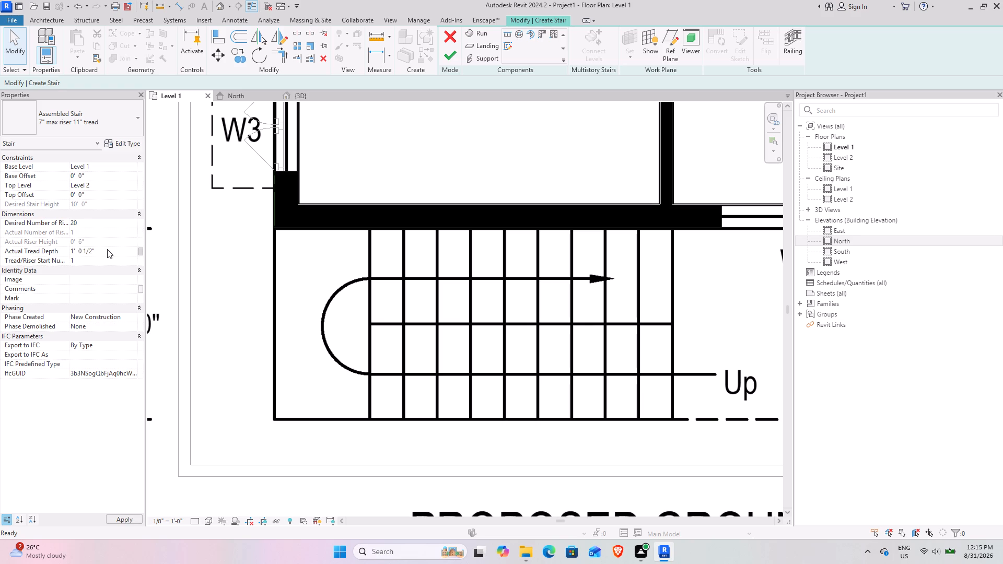
left_click(486, 33)
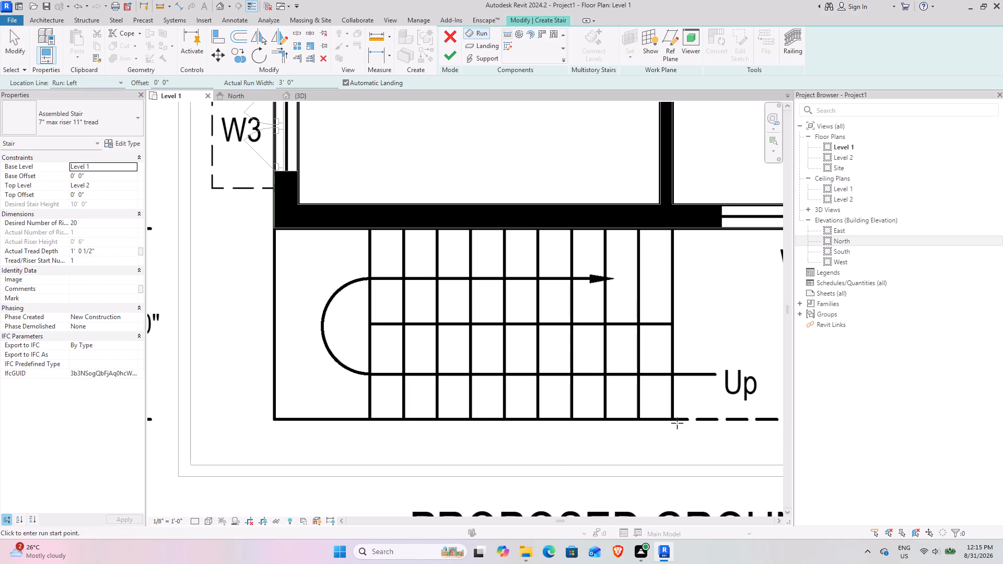
left_click(671, 416)
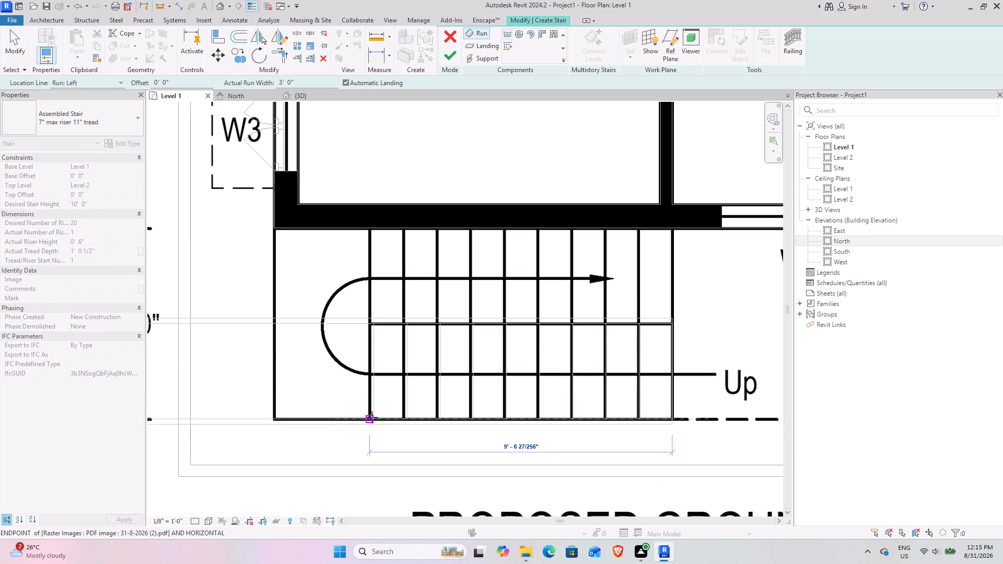
scroll(372, 417, "down", 2)
middle_click_drag(372, 417, 442, 415)
left_click(440, 415)
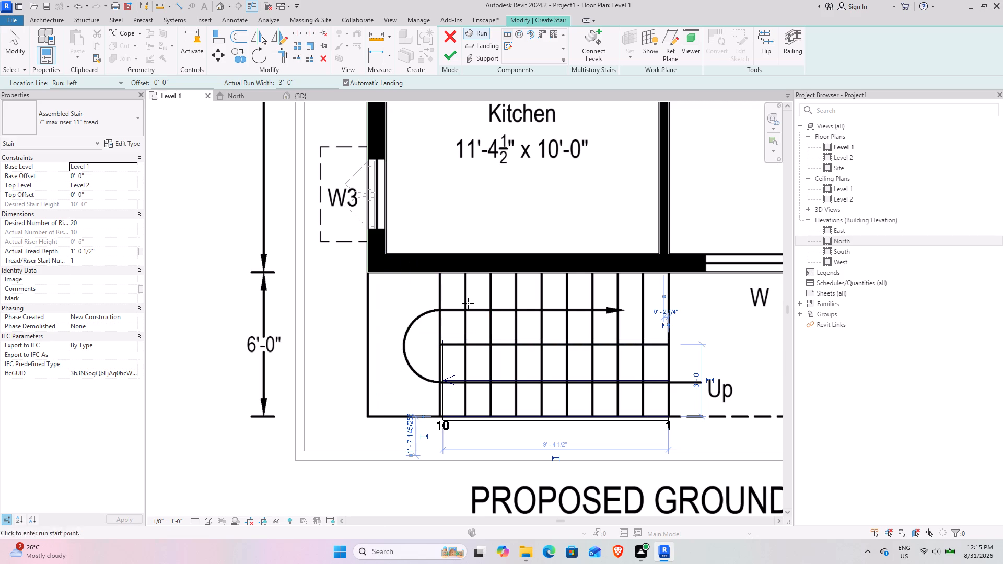
Draw the second run along the Kitchen's outer wall from the landing edge back to the end of the PDF treads.
left_click(437, 272)
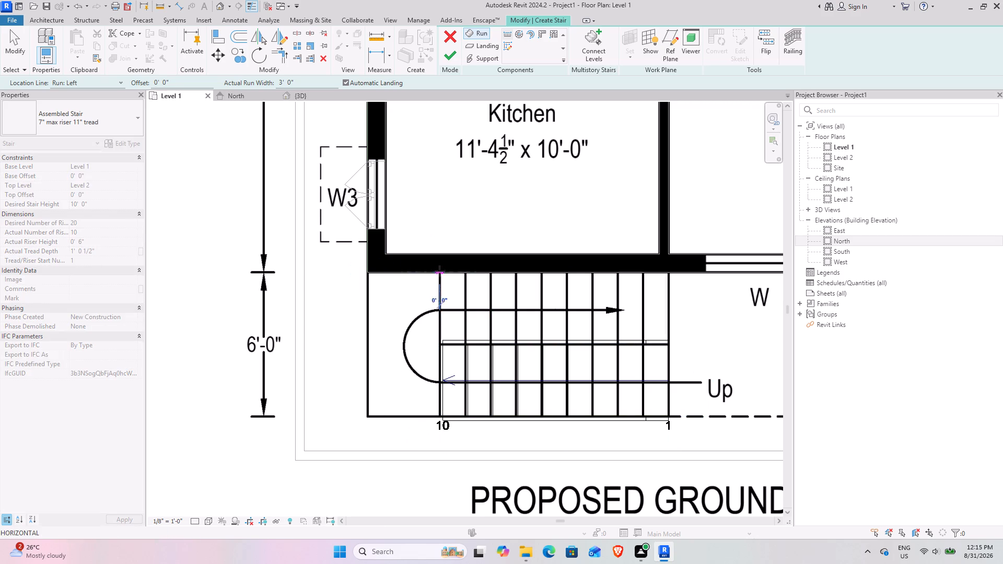
left_click(667, 273)
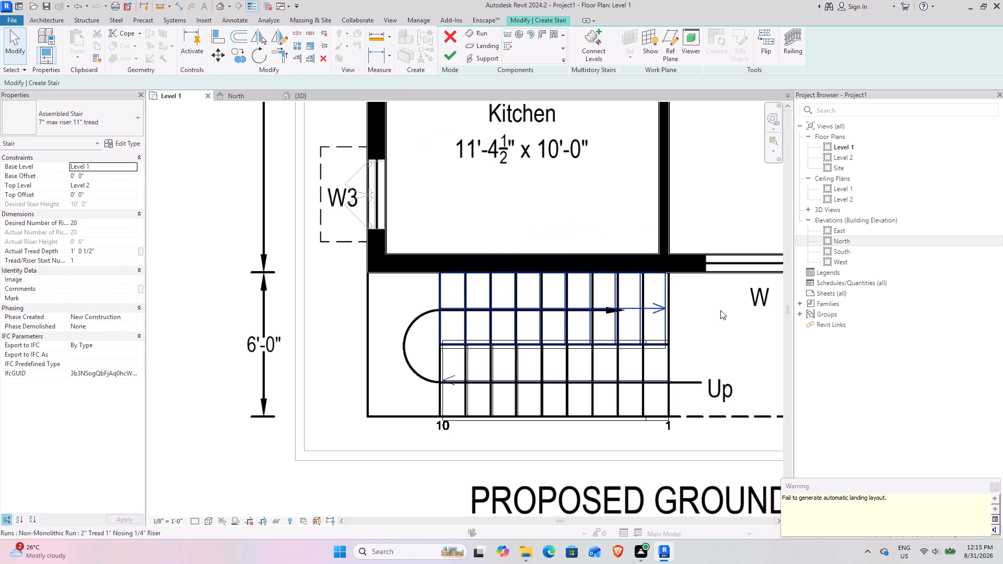
left_click(994, 484)
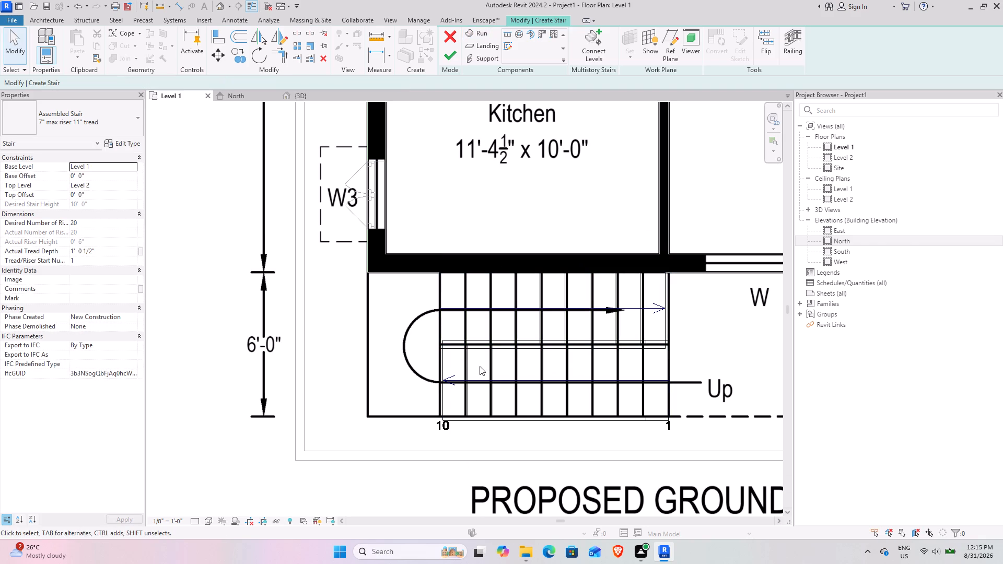
Pull both runs' inner edges back from the centre line, making the upper run 2' 10" wide, and finish the stair.
left_click(667, 382)
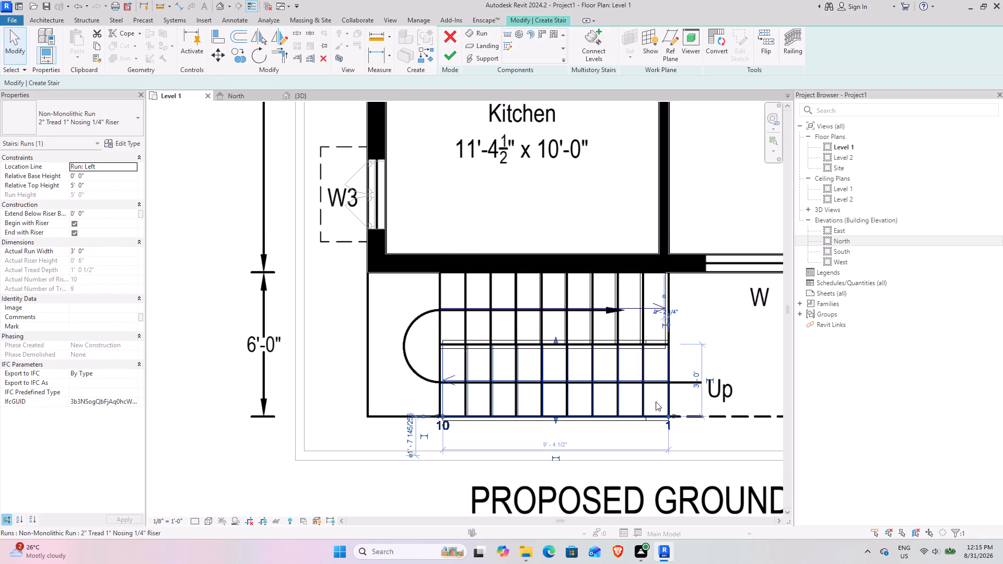
left_click_drag(555, 339, 555, 350)
left_click(619, 336)
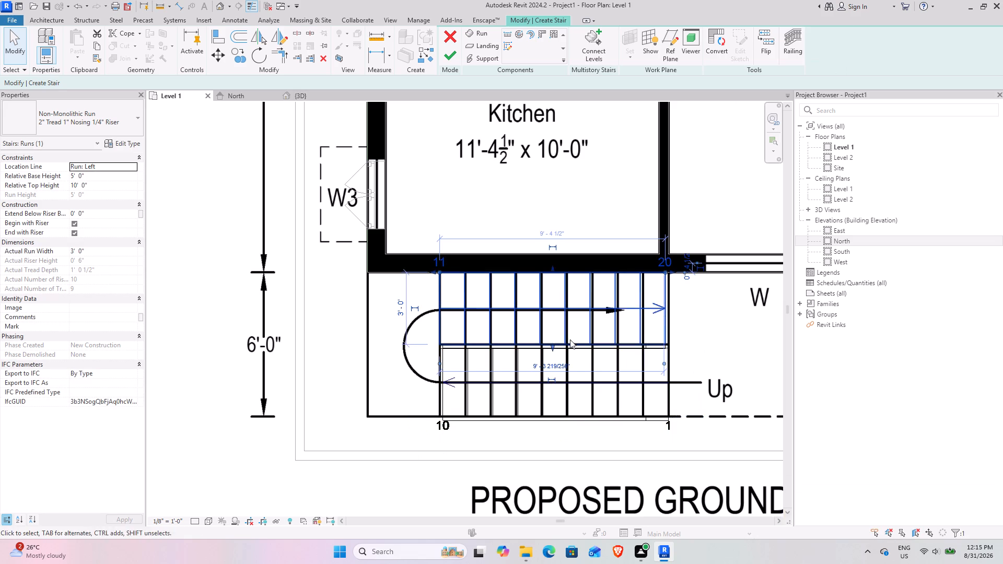
left_click_drag(550, 347, 552, 339)
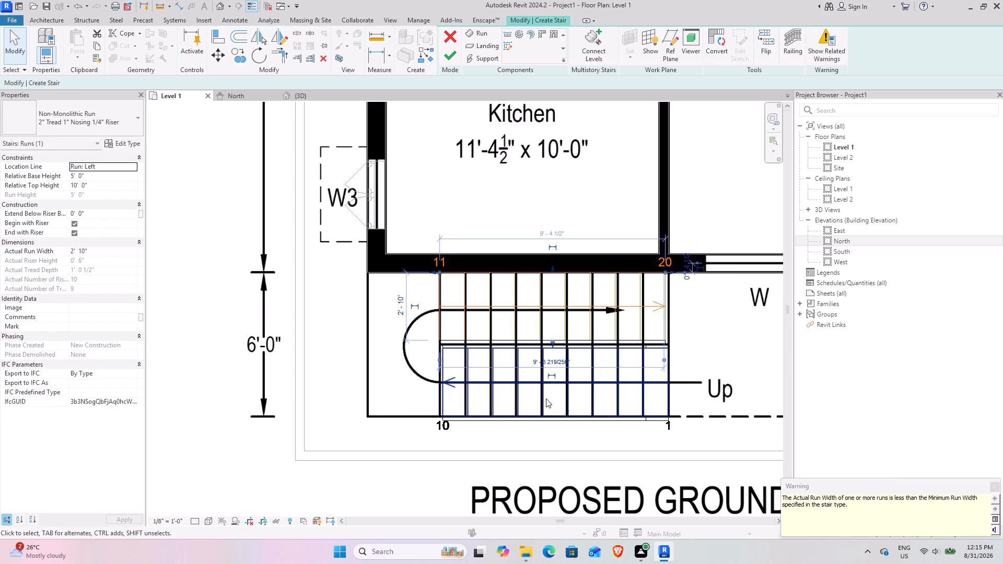
left_click(369, 362)
left_click(400, 359)
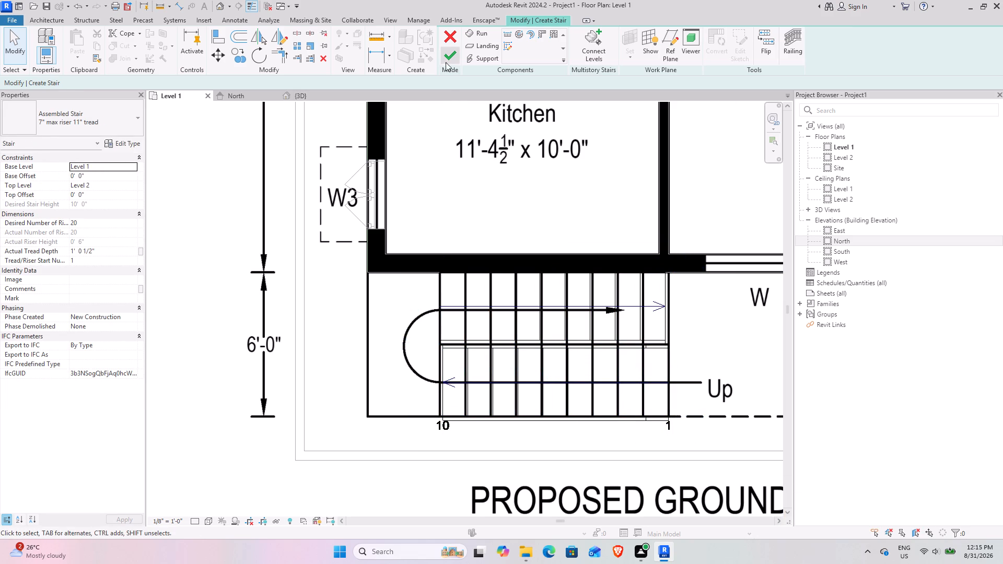
left_click(446, 56)
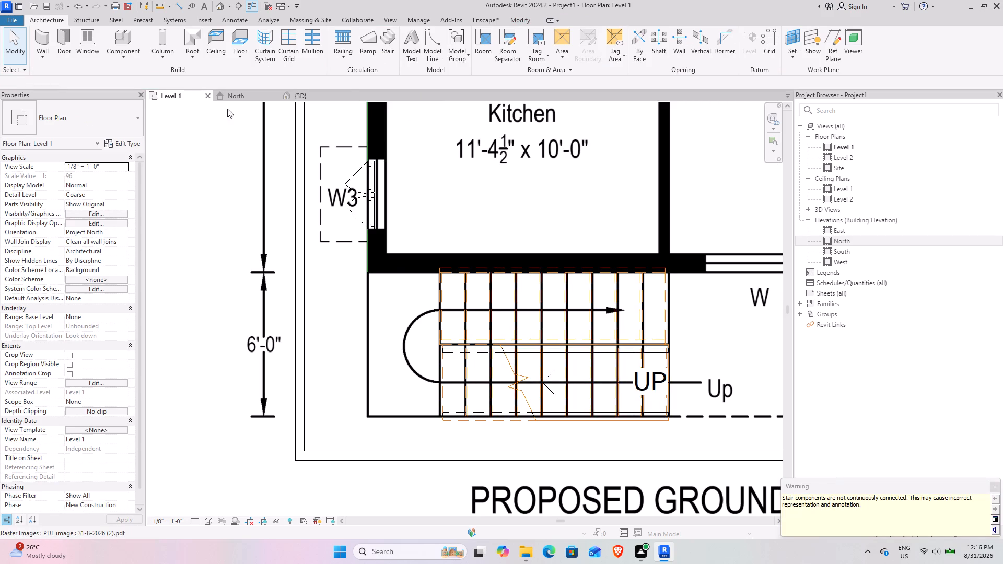
Examine the staircase's two flights, railings and landing area from several angles in the 3D view.
left_click(314, 92)
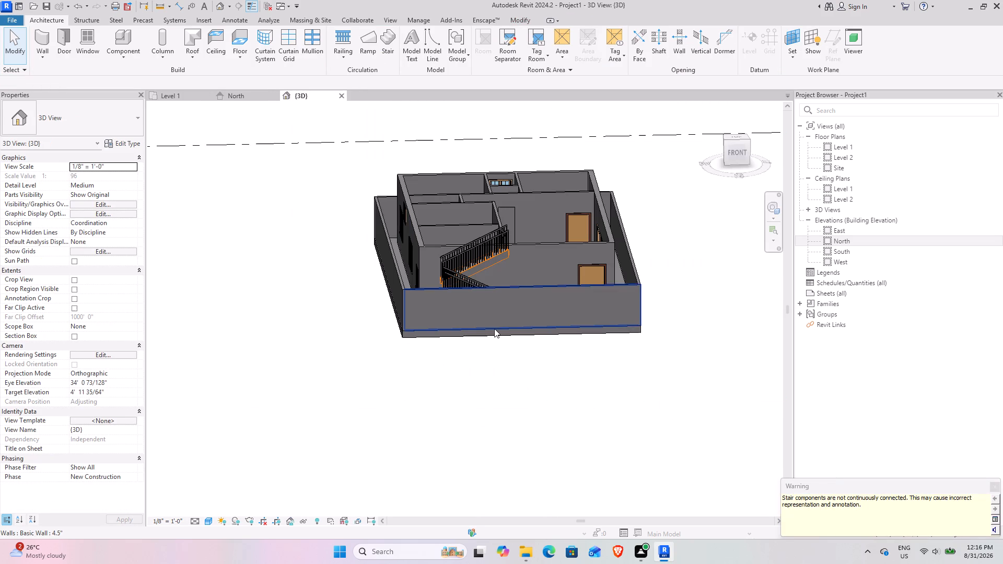
middle_click_drag(491, 330, 537, 383, "shift")
scroll(533, 336, "up", 7)
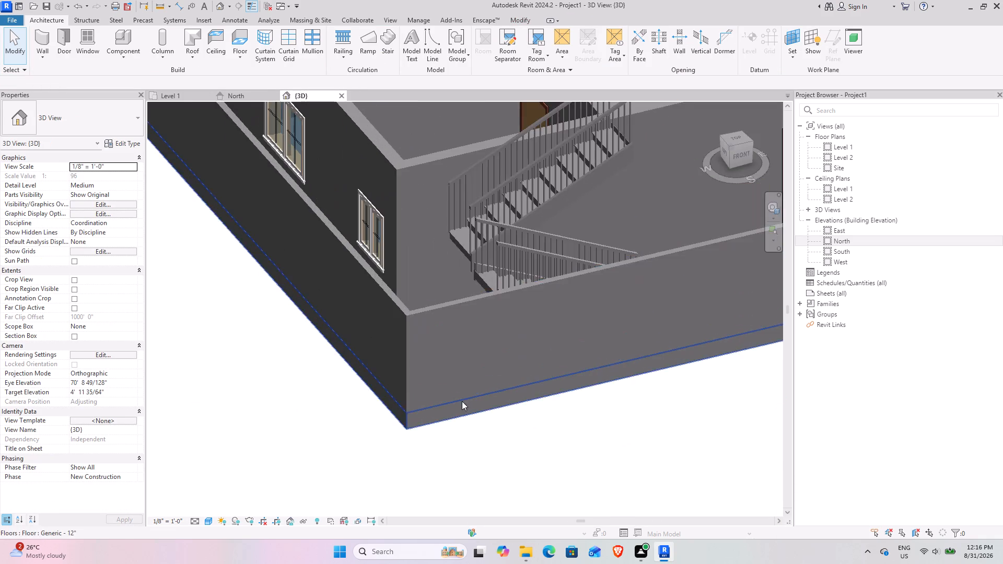
middle_click_drag(461, 401, 514, 412, "shift")
middle_click_drag(514, 412, 434, 436)
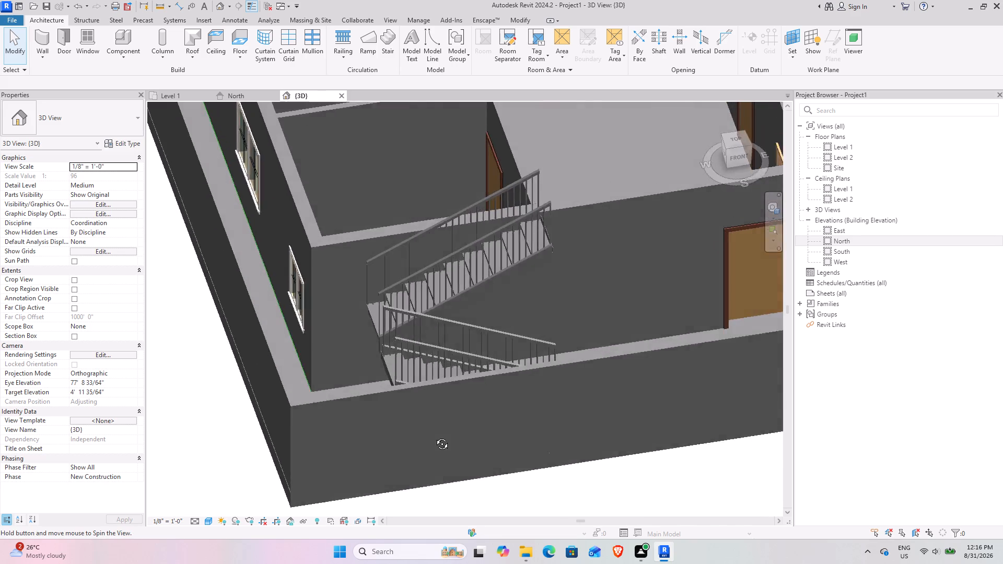
middle_click_drag(434, 436, 447, 489)
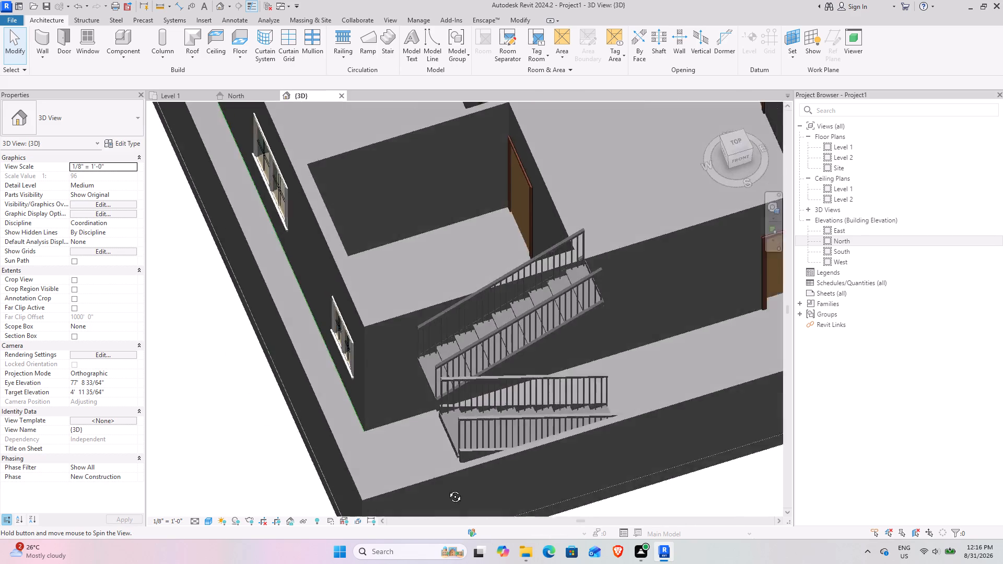
middle_click_drag(447, 489, 408, 445)
scroll(408, 445, "down", 3)
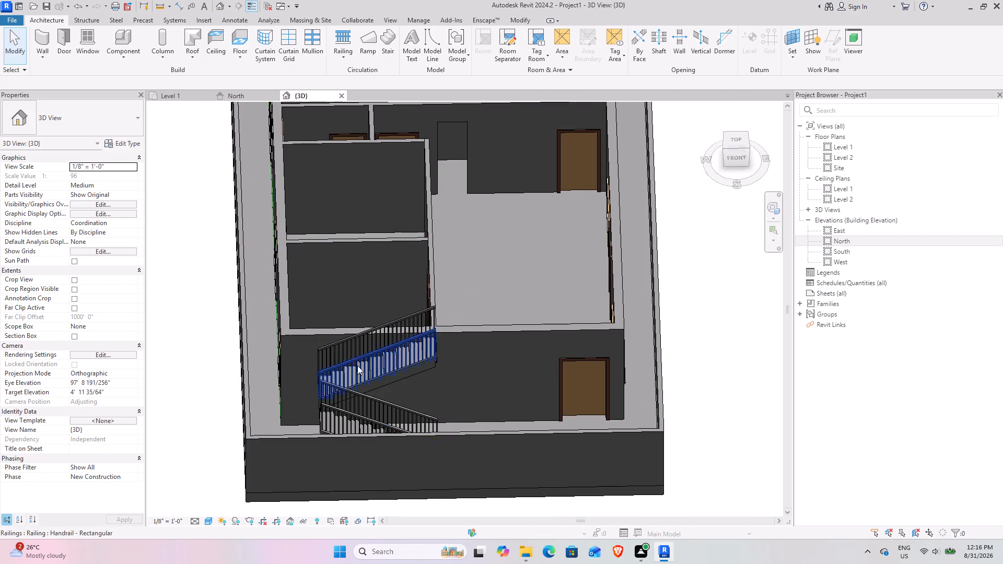
Delete the two-flight staircase from the model in the 3D view.
left_click(369, 368)
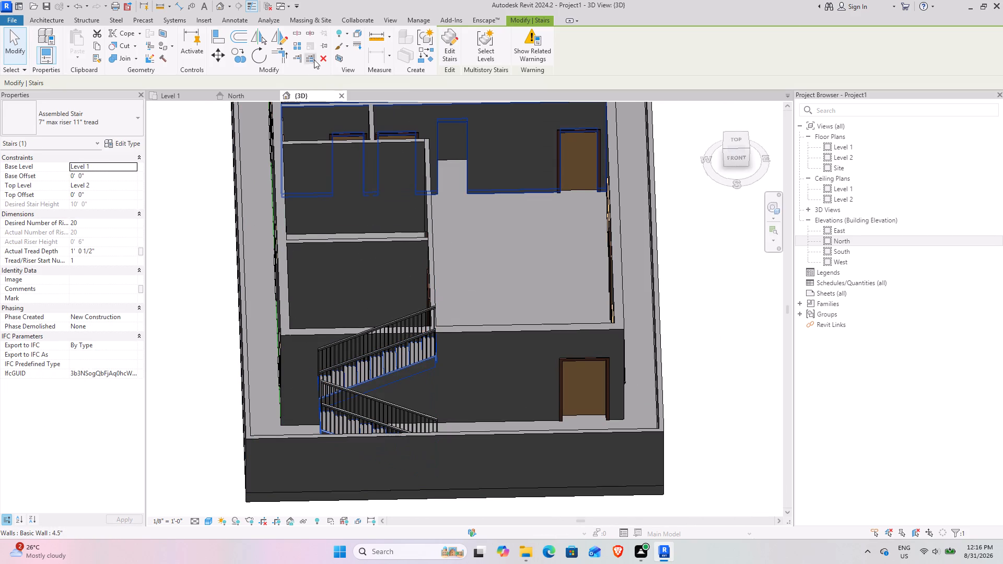
left_click(326, 57)
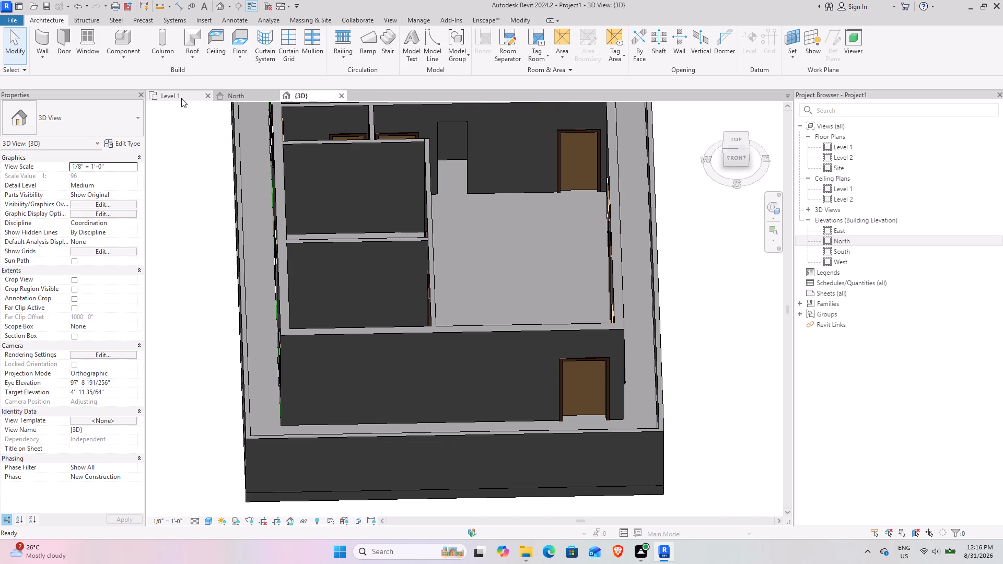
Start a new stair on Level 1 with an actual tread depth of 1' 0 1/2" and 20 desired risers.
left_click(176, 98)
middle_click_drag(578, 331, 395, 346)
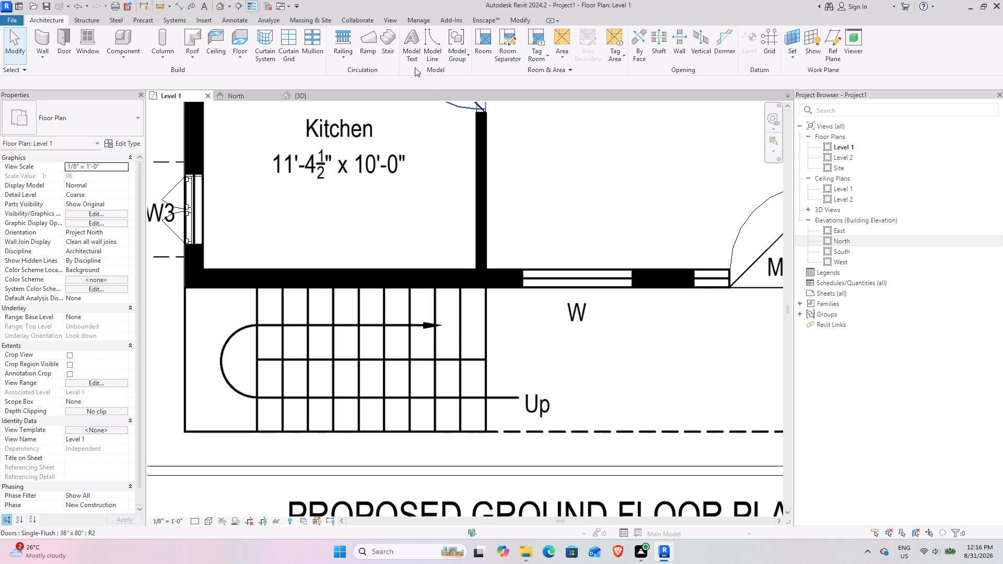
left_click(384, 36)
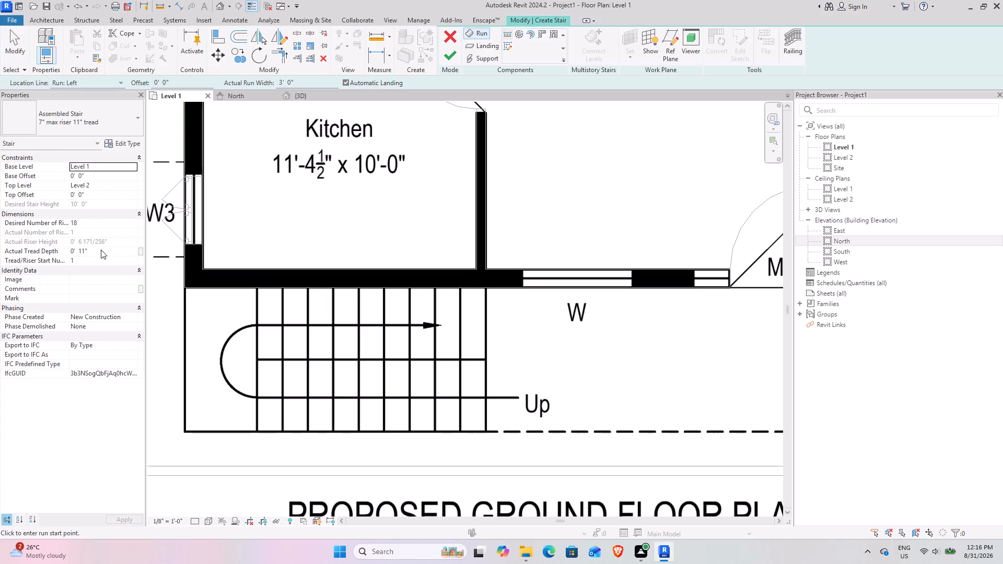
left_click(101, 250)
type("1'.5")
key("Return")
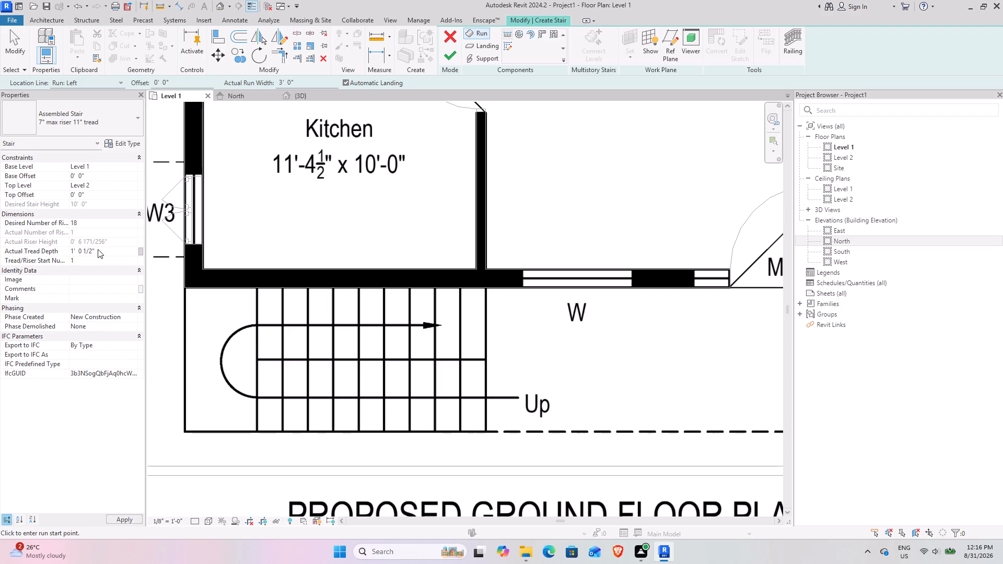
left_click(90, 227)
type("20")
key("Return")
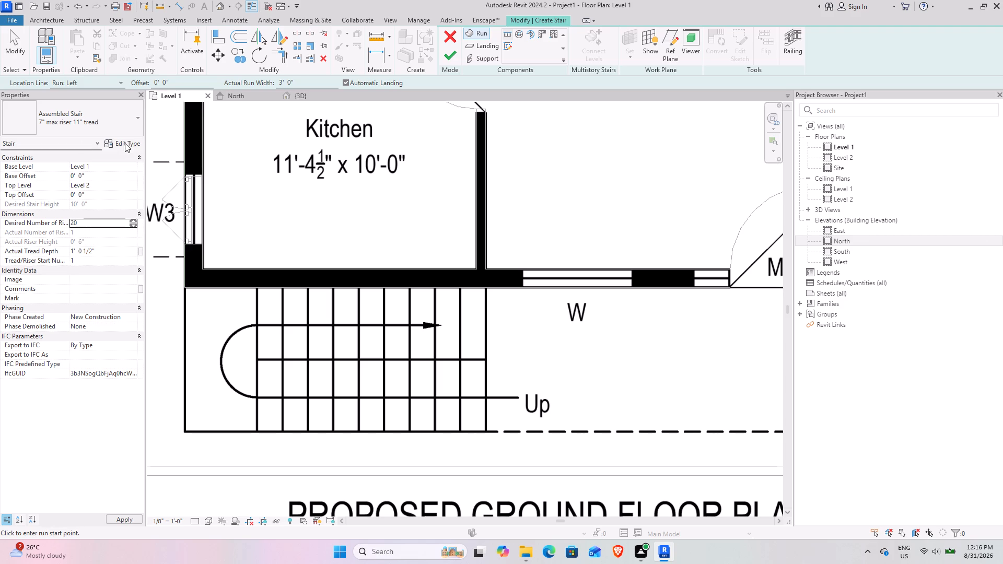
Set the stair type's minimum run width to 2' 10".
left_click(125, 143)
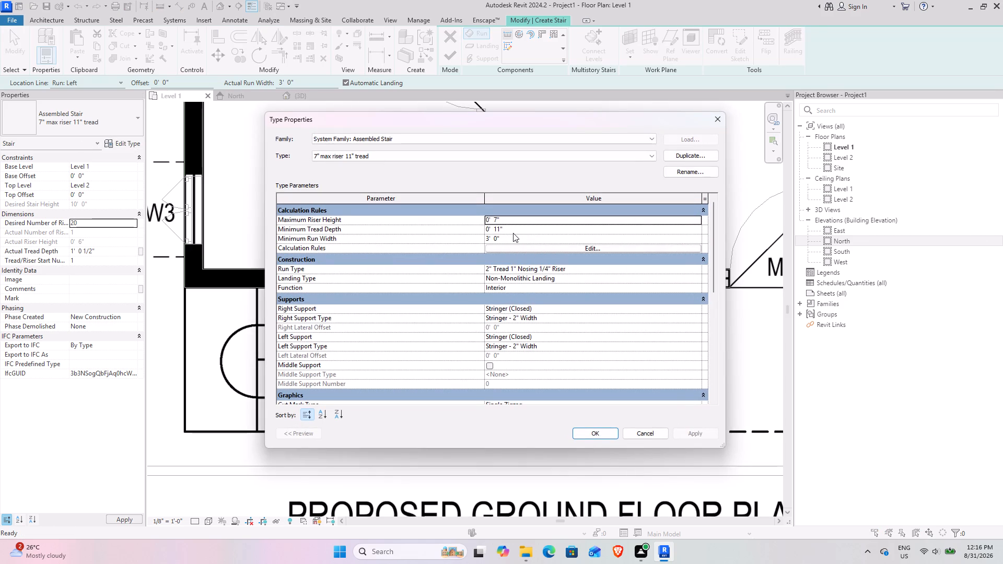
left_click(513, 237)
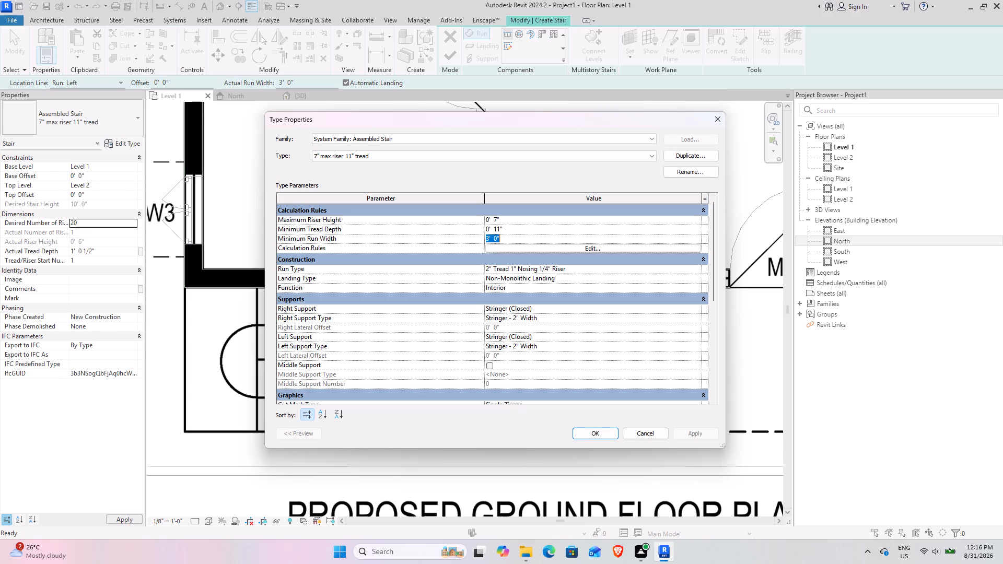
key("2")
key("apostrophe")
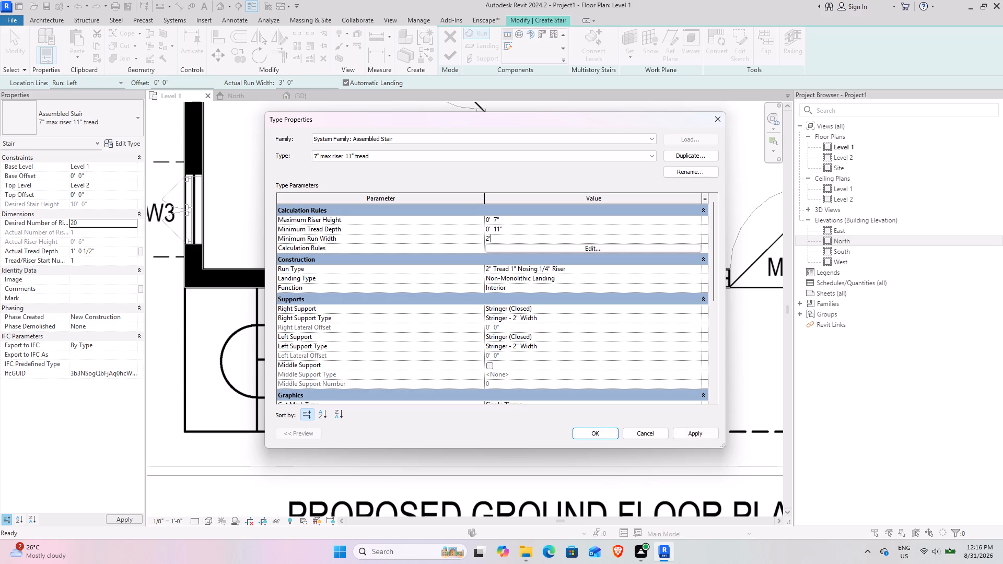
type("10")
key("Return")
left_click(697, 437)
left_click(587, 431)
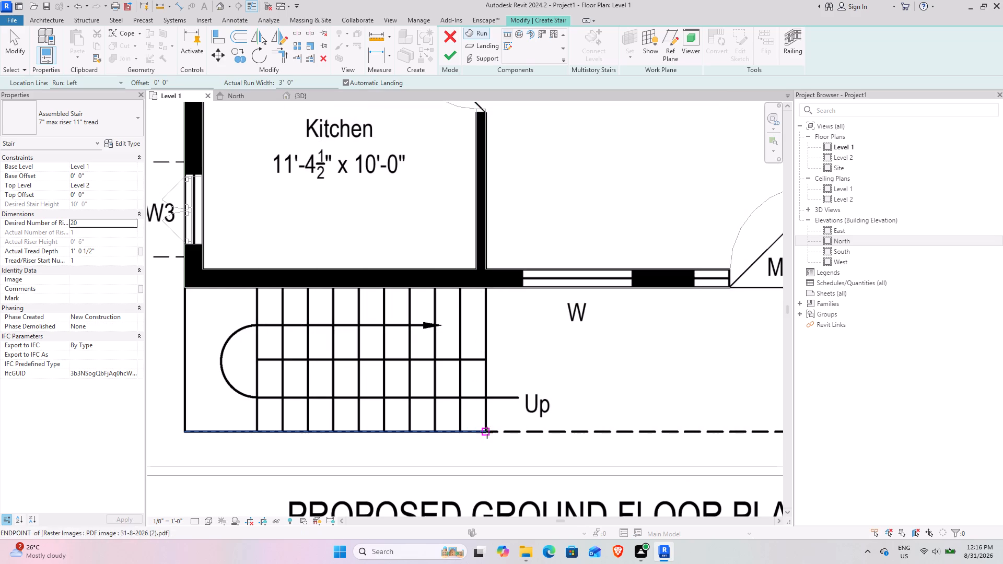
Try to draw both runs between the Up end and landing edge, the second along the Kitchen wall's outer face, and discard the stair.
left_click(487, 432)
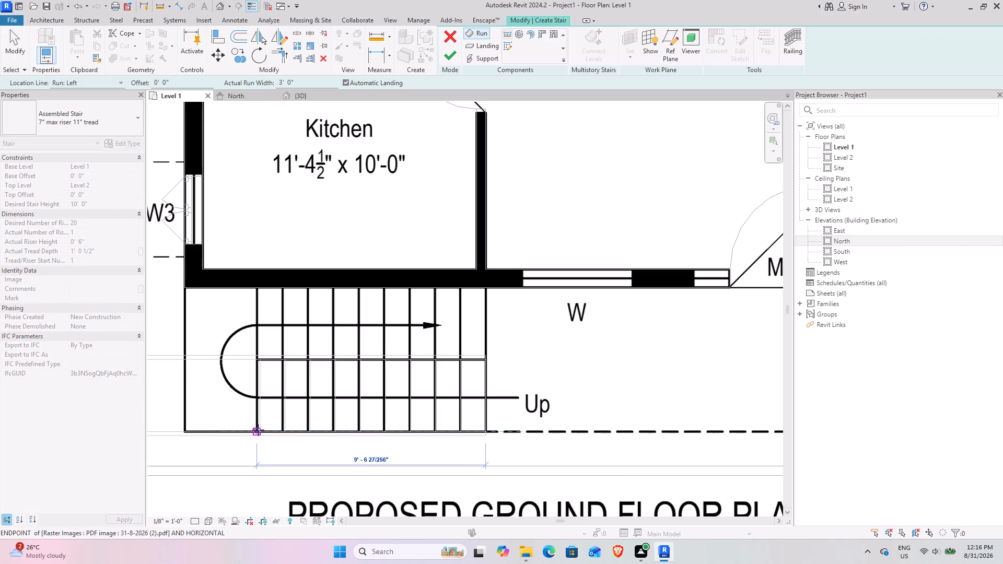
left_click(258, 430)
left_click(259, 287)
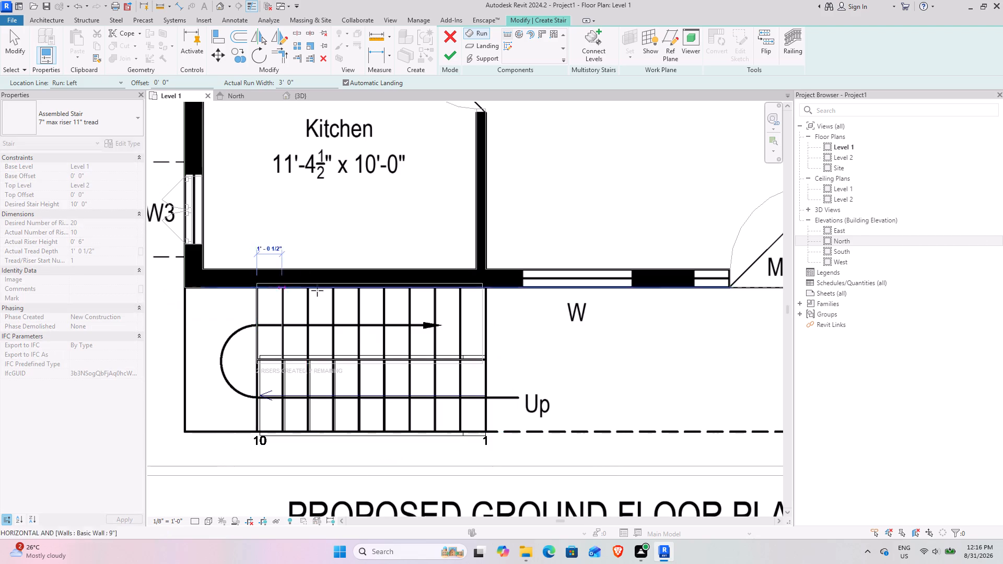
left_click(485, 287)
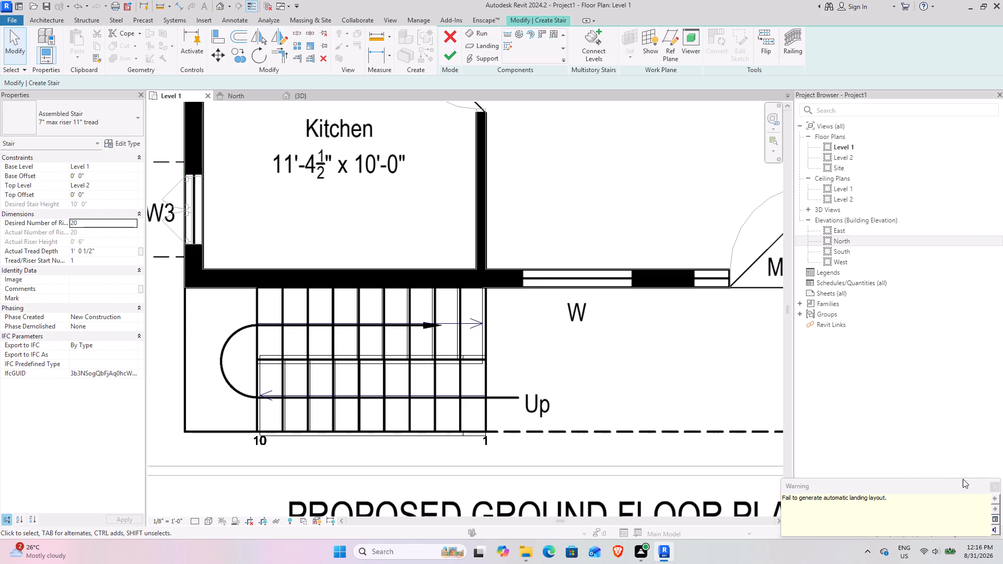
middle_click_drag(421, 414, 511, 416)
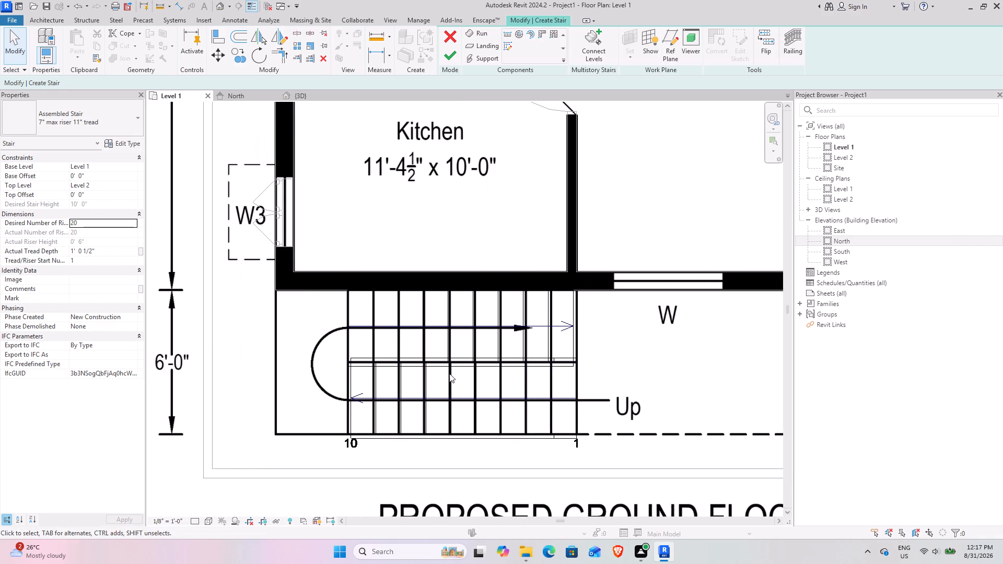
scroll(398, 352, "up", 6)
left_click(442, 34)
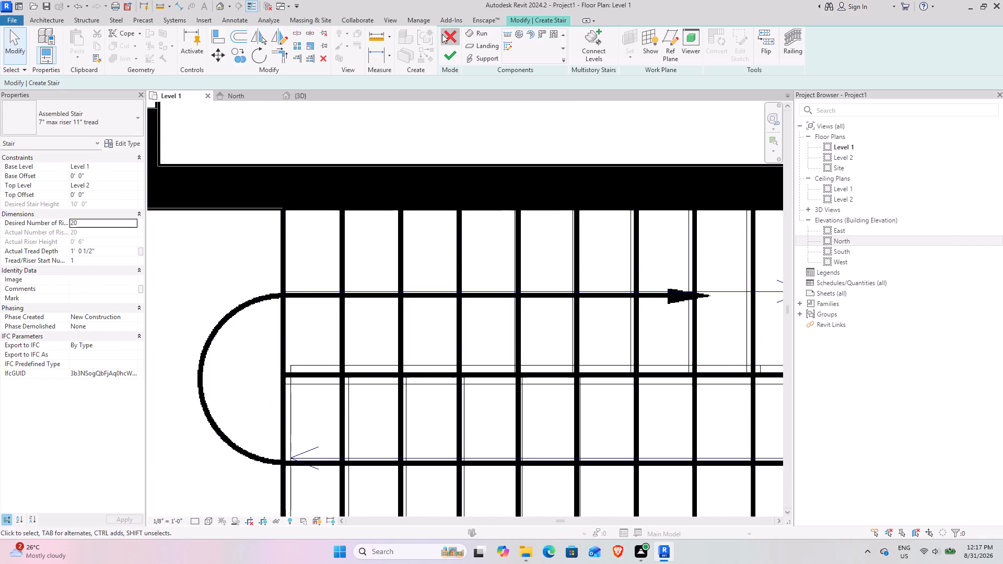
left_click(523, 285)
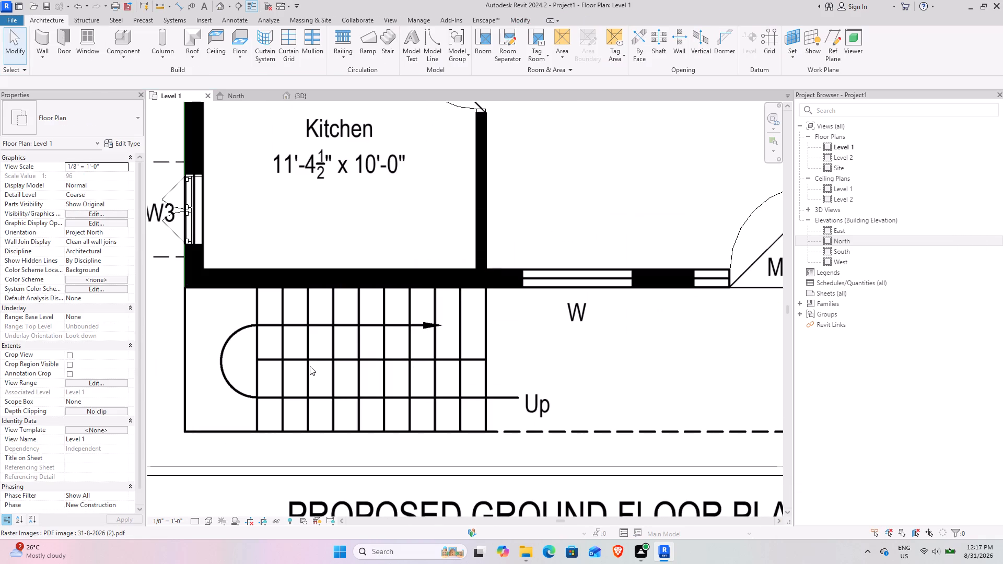
Start a new Assembled Stair on Level 1 with 20 desired risers and an actual tread depth of 1' 0 1/2".
scroll(286, 360, "down", 3)
middle_click_drag(216, 367, 298, 367)
scroll(342, 338, "up", 7)
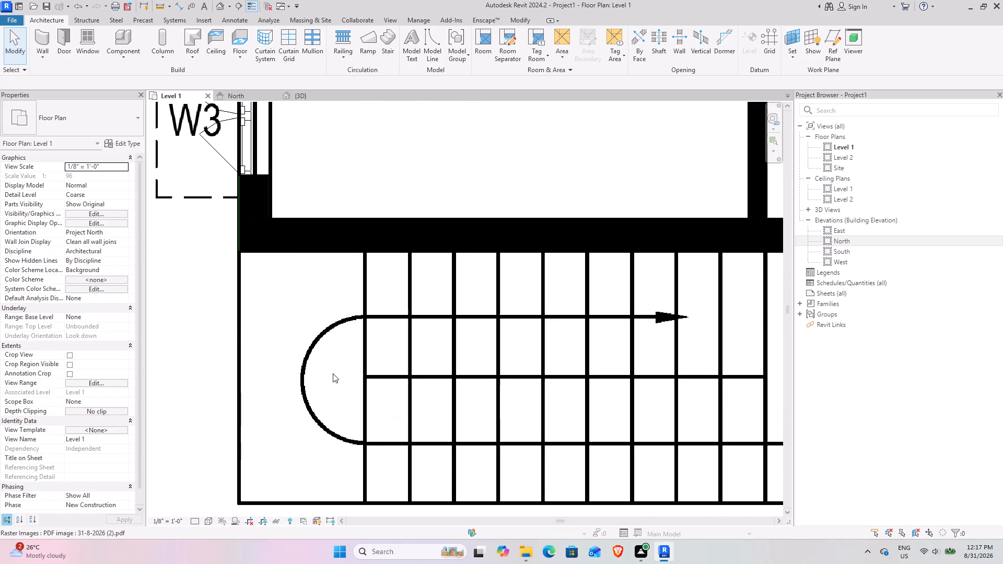
scroll(446, 349, "down", 4)
middle_click_drag(430, 368, 411, 366)
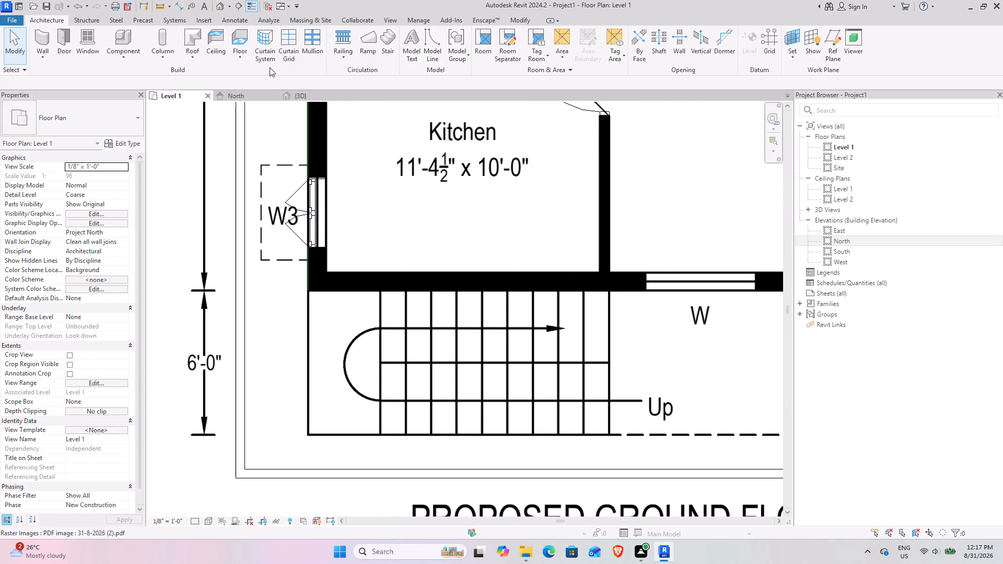
left_click(393, 40)
left_click(113, 144)
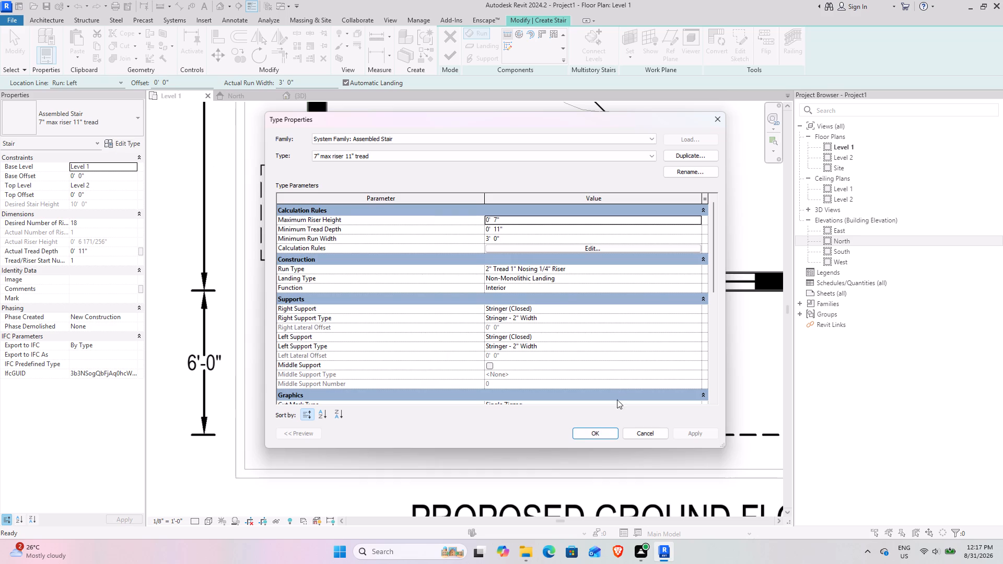
left_click(651, 438)
left_click(86, 226)
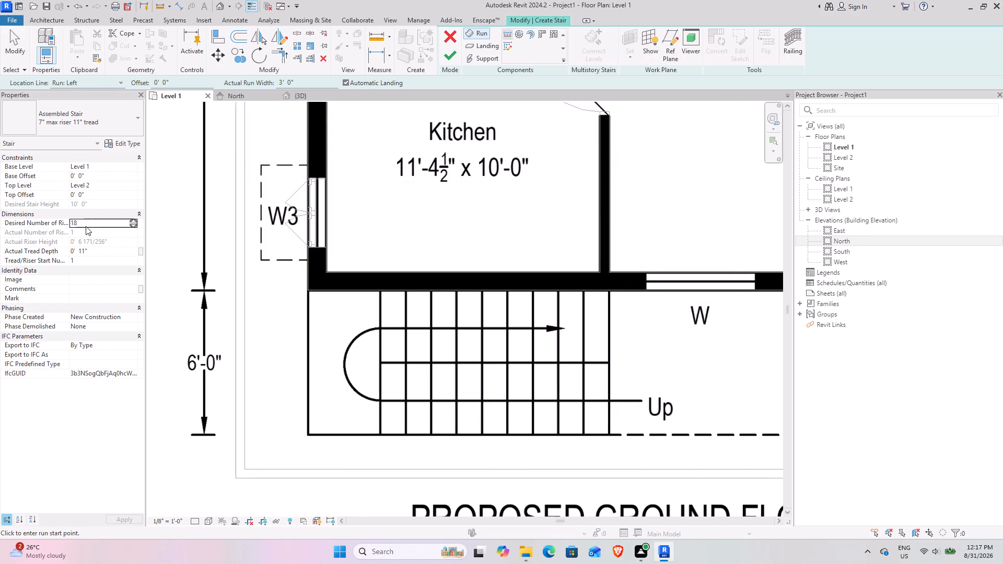
type("20")
key("Return")
left_click(101, 252)
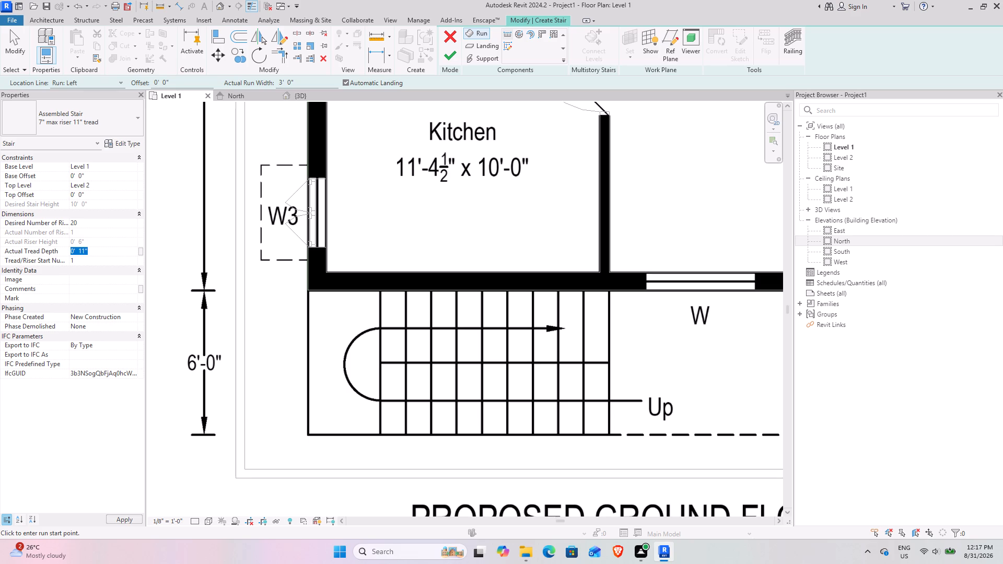
key("1")
key("apostrophe")
type(".5")
key("Return")
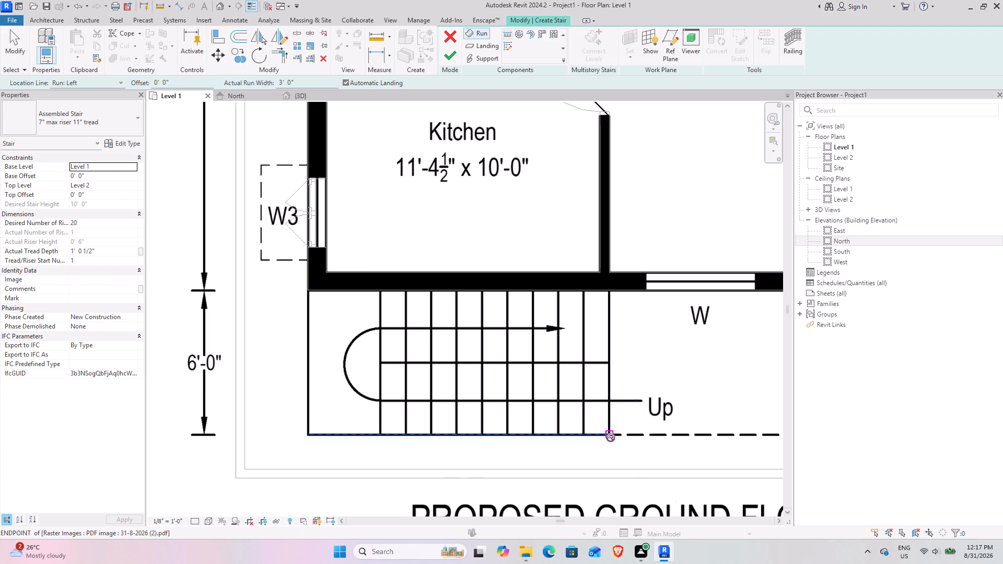
Draw the first run from the Up end's outer corner to the landing edge and the second back along the Kitchen wall's inner face.
left_click(611, 438)
left_click(382, 436)
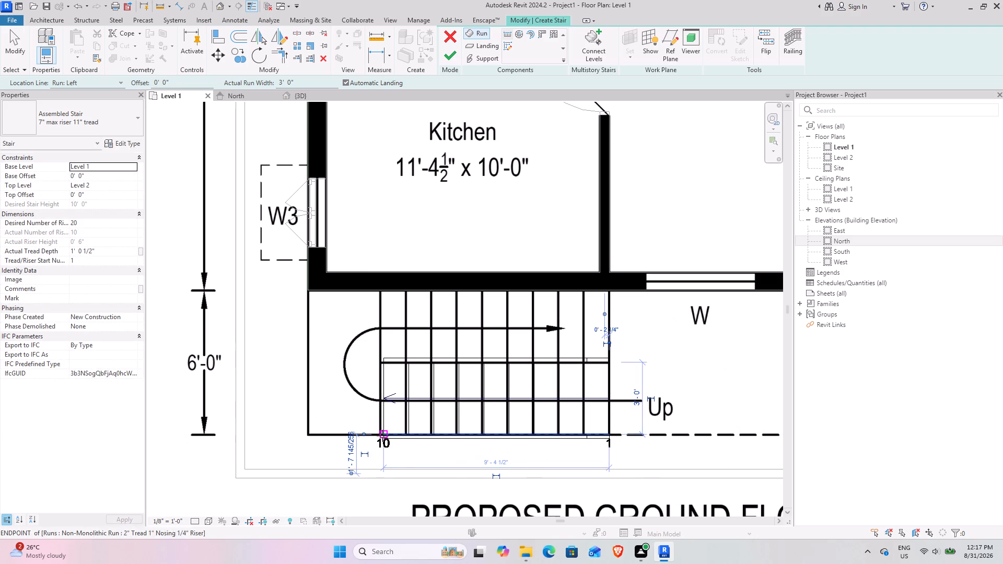
scroll(376, 257, "up", 7)
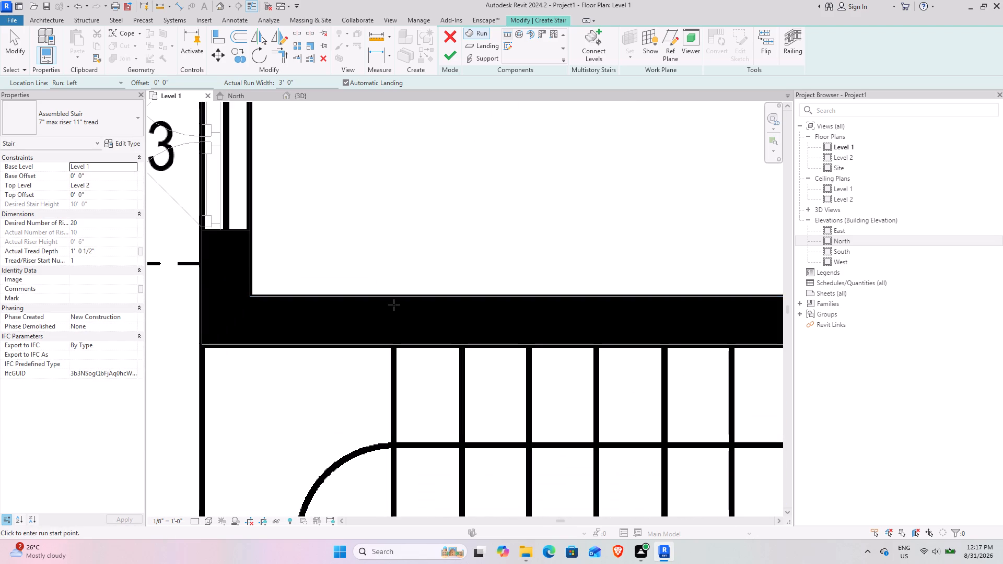
left_click(389, 296)
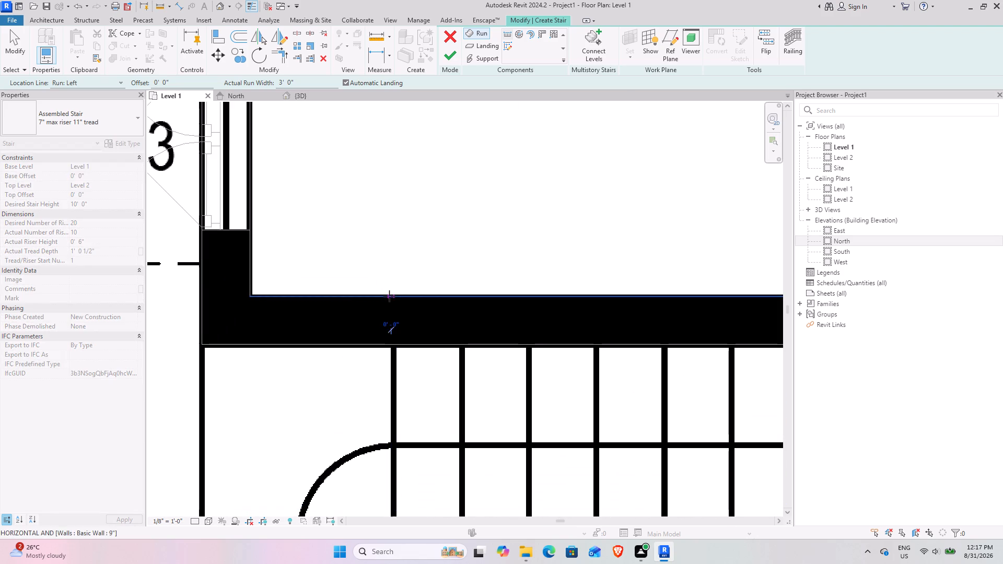
scroll(599, 300, "down", 6)
middle_click_drag(593, 300, 372, 297)
left_click(559, 295)
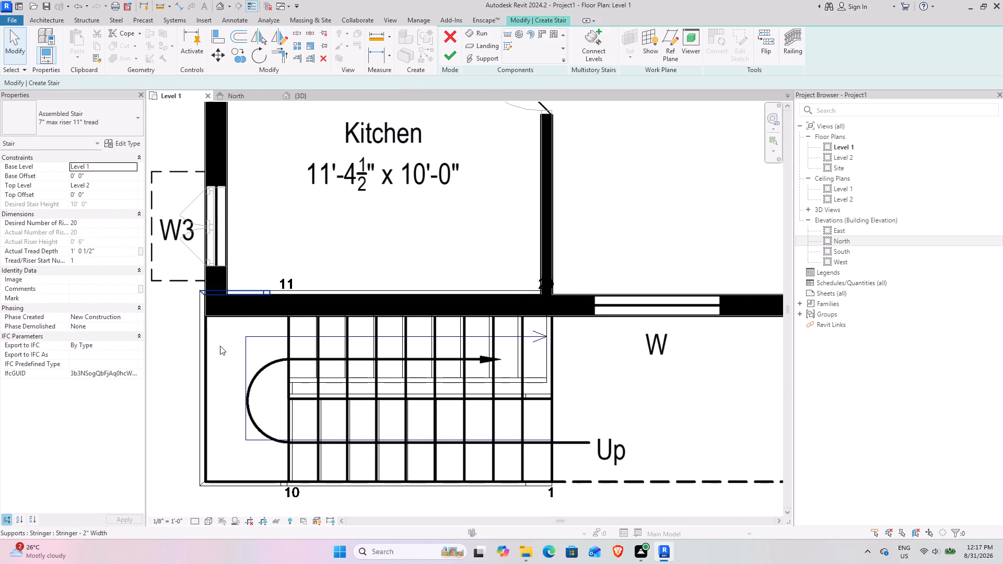
Pull the landing's outer edge in to the PDF stair outline and finish the stair.
left_click(201, 368)
scroll(197, 381, "up", 3)
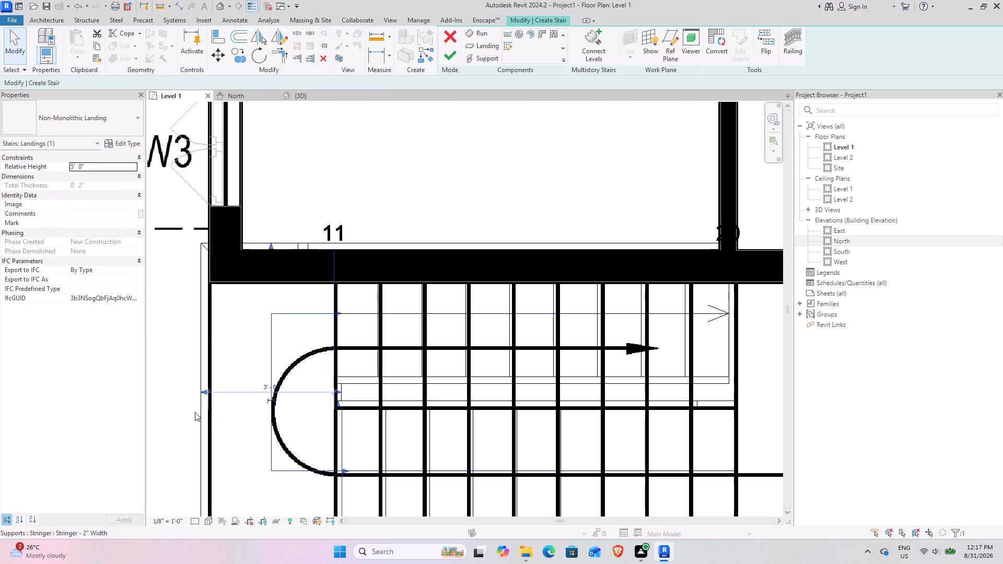
left_click_drag(203, 389, 215, 391)
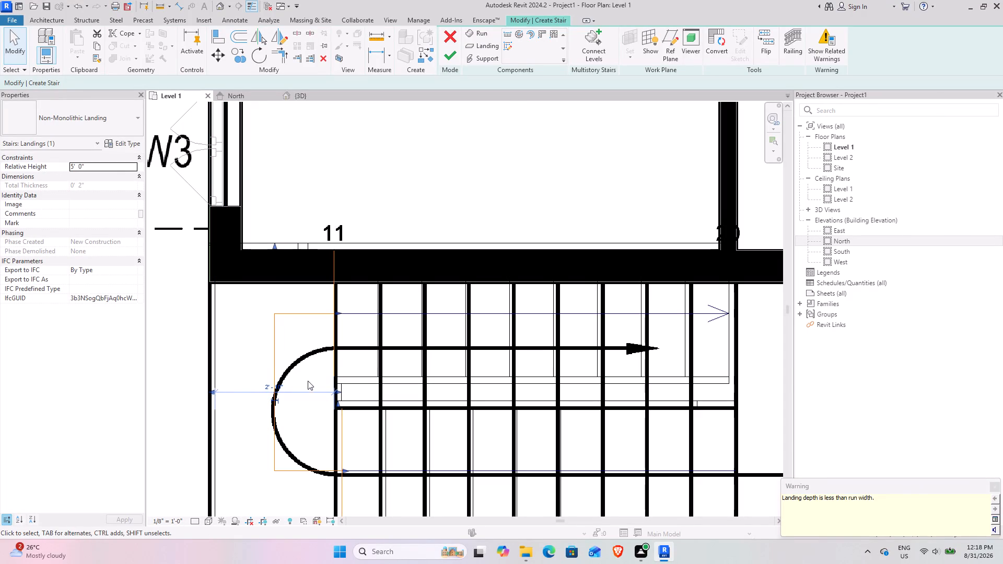
scroll(308, 383, "down", 4)
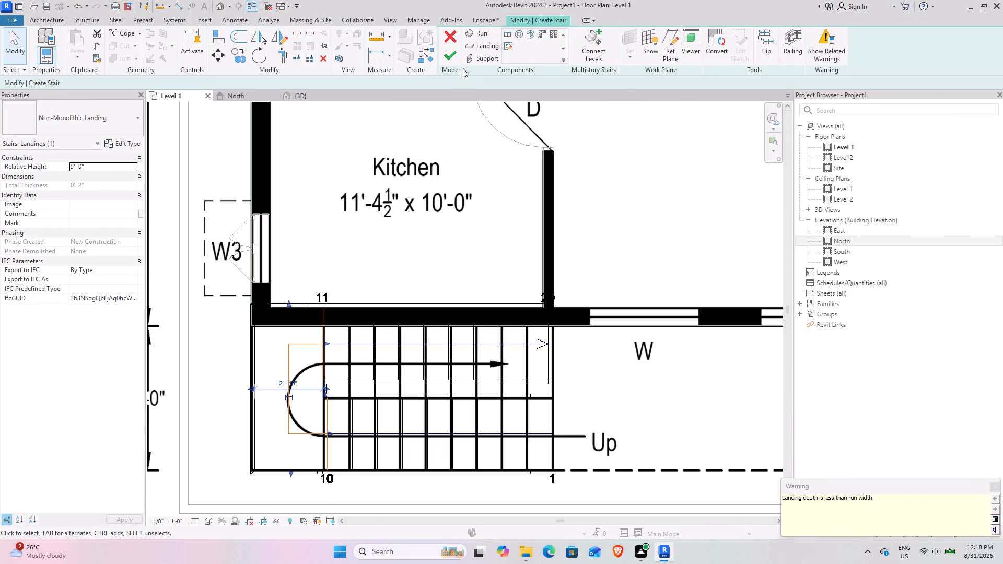
left_click(457, 57)
Reopen the stair for editing and pull the first run's inner edge back from the PDF centre line, making it about 2' 10 1/2" wide.
left_click(370, 305)
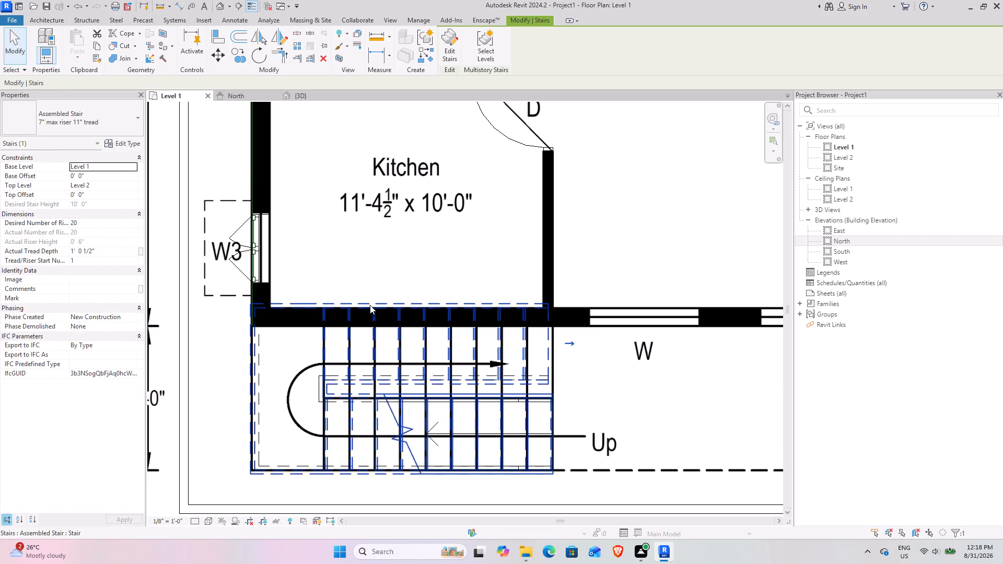
left_click(454, 51)
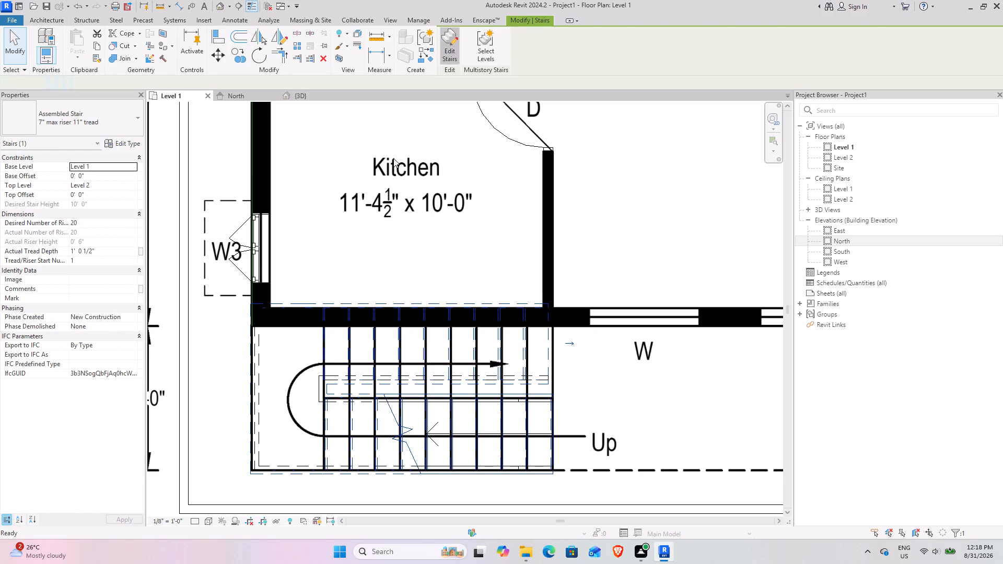
scroll(409, 326, "up", 4)
middle_click_drag(381, 412, 356, 308)
left_click(487, 338)
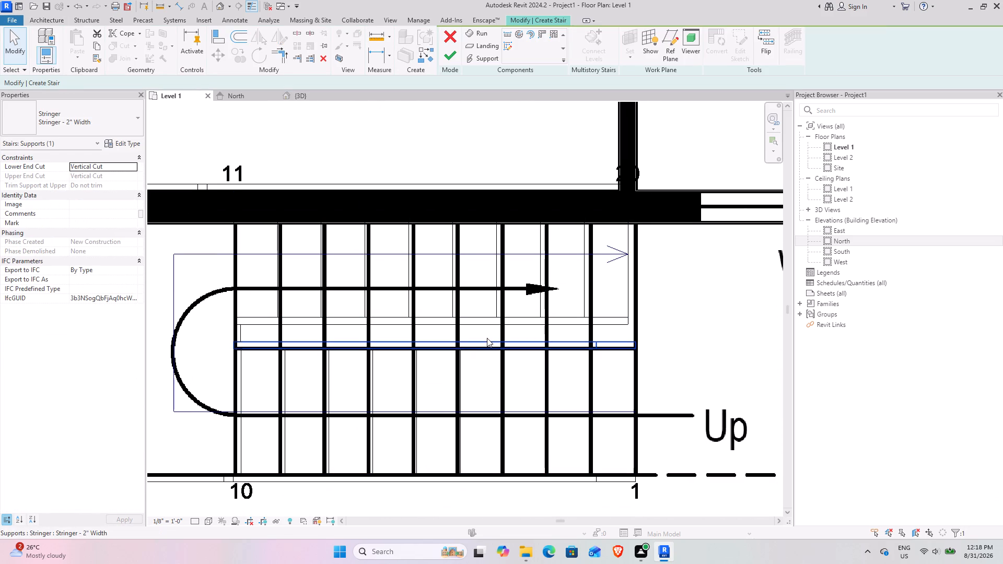
left_click(599, 375)
left_click_drag(617, 361, 609, 362)
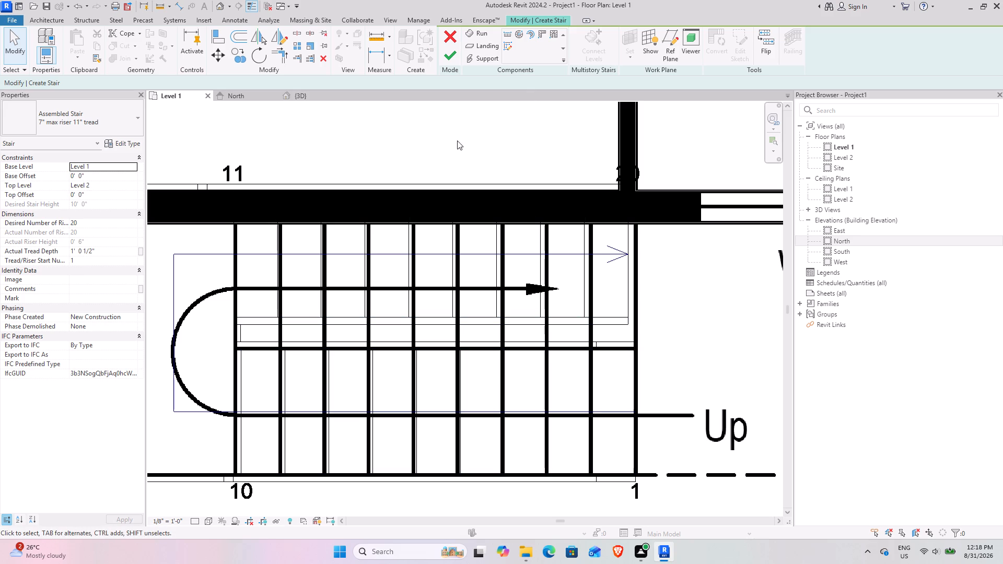
scroll(406, 365, "down", 4)
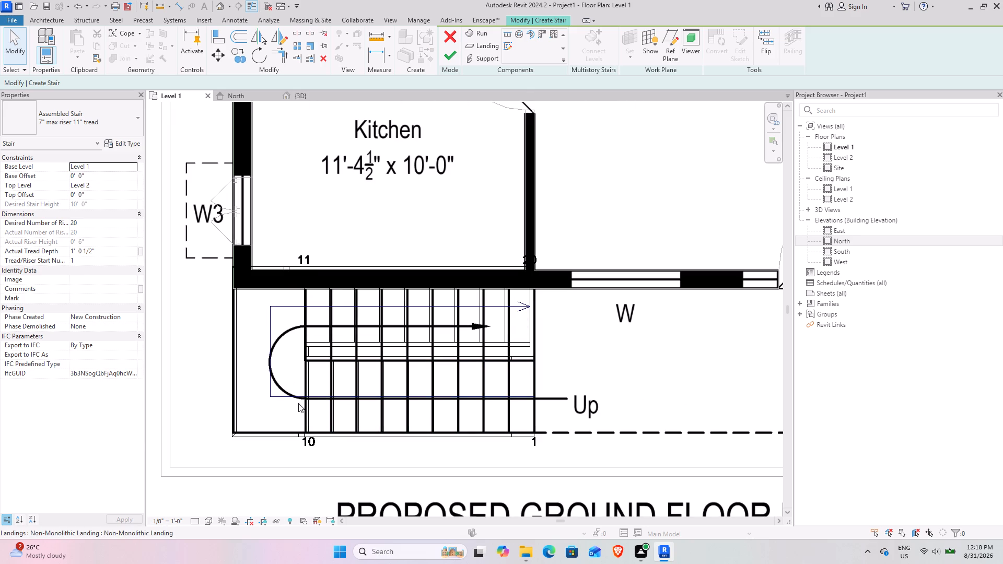
left_click(298, 403)
left_click(356, 422)
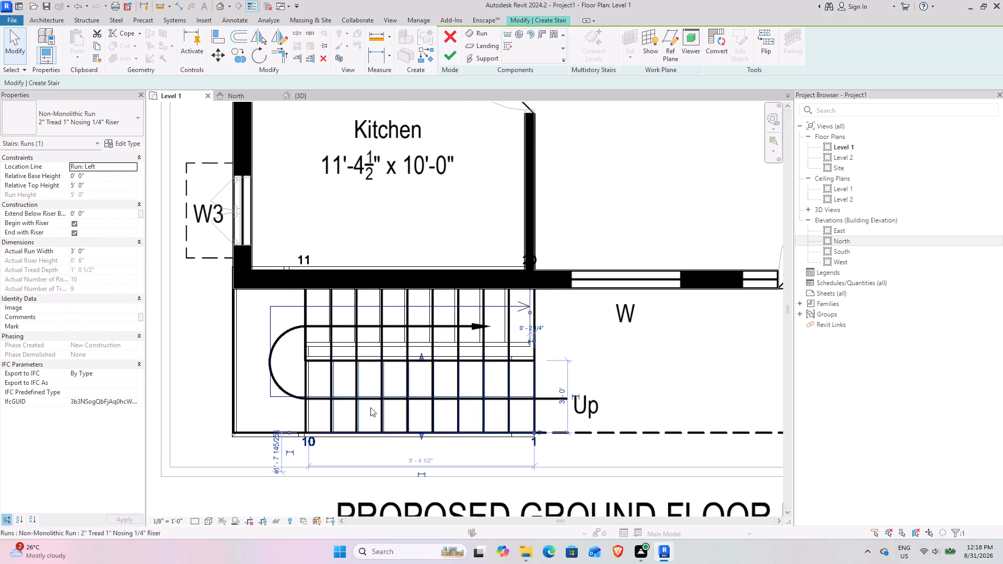
scroll(426, 343, "up", 10)
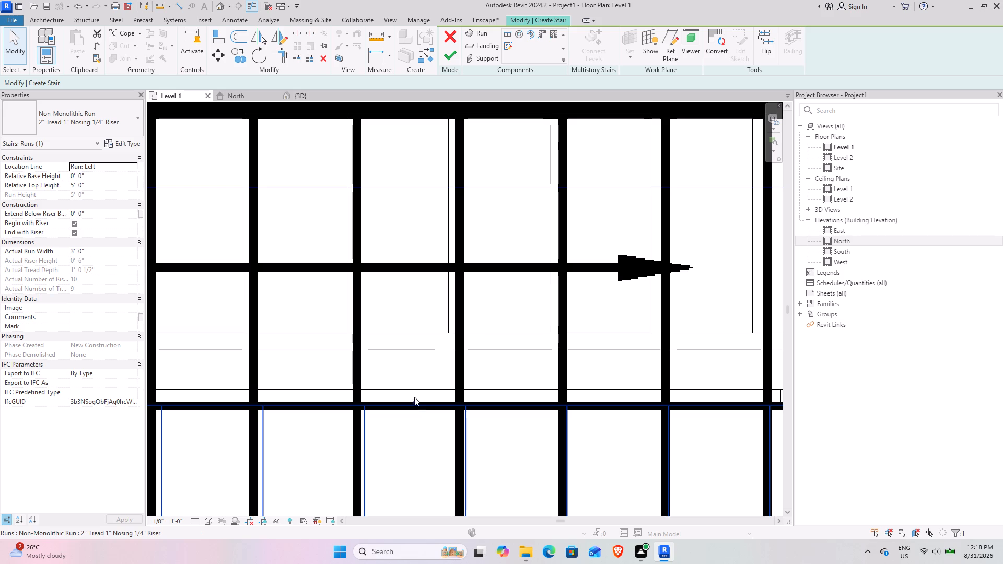
left_click_drag(415, 401, 416, 417)
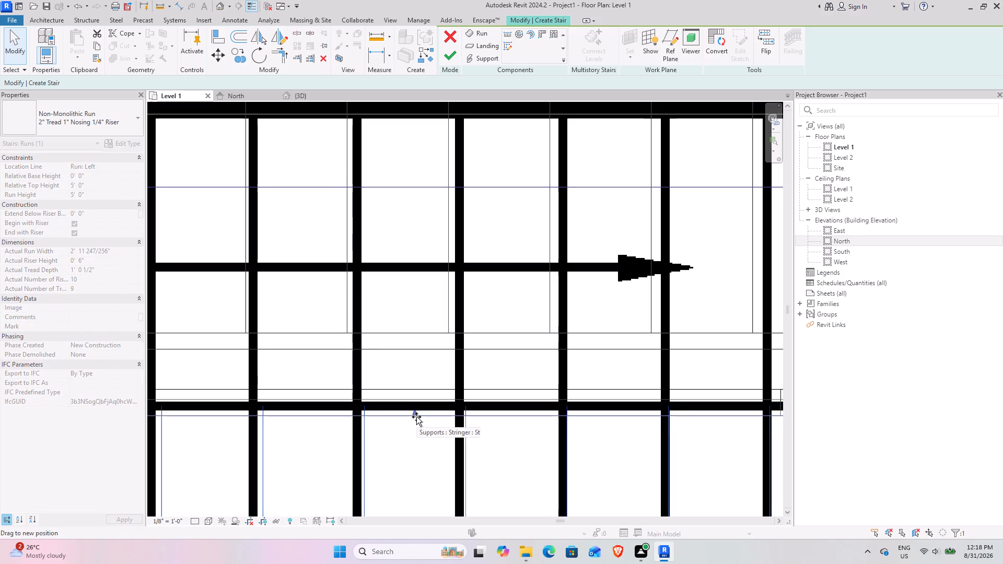
left_click_drag(416, 417, 416, 418)
Move the second run's inner edge toward the first run and outer edge to the Kitchen wall's outer face, about 2' 7 1/2" wide; finish the stair.
scroll(412, 358, "down", 3)
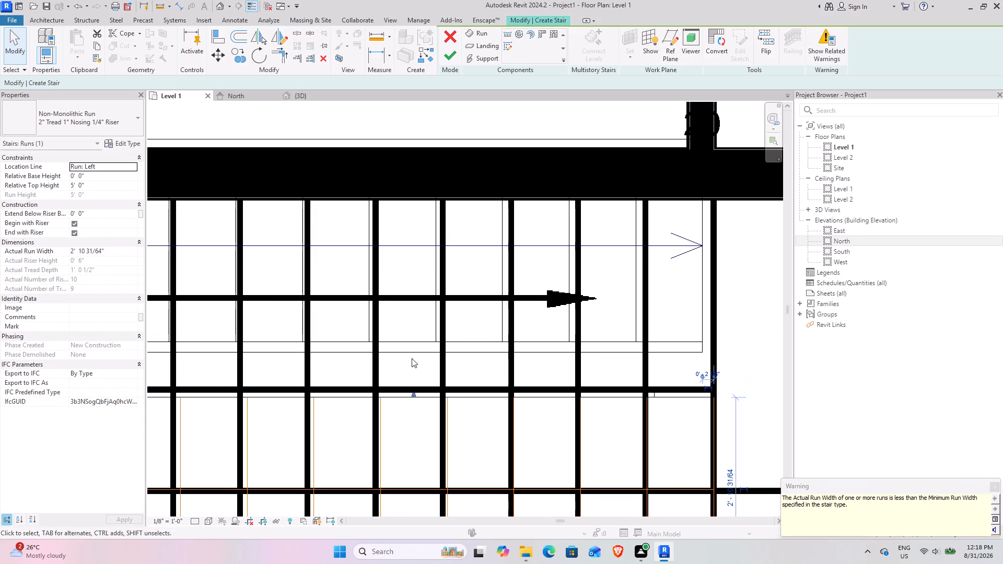
middle_click_drag(412, 358, 648, 321)
scroll(549, 315, "down", 3)
middle_click_drag(538, 316, 431, 331)
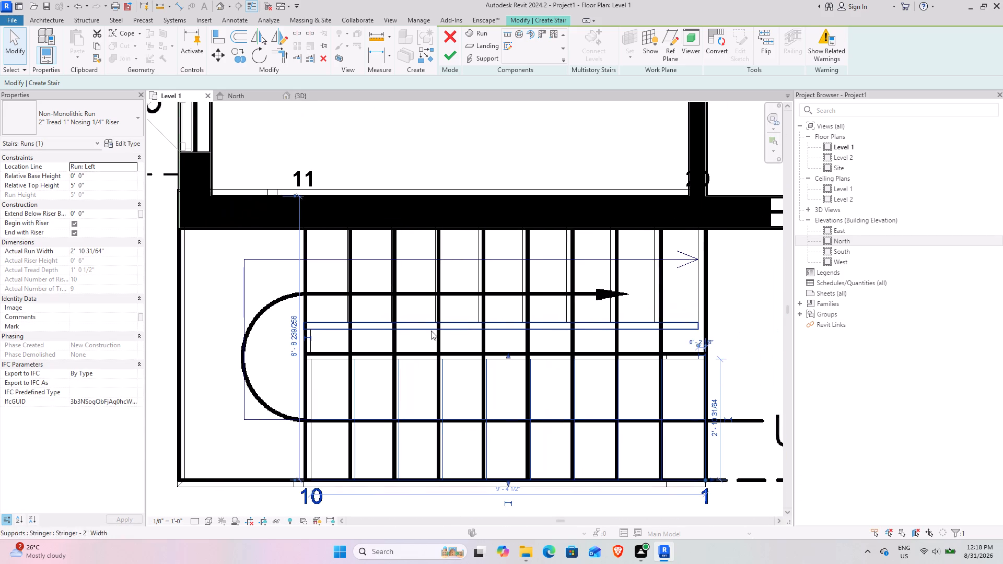
left_click(502, 322)
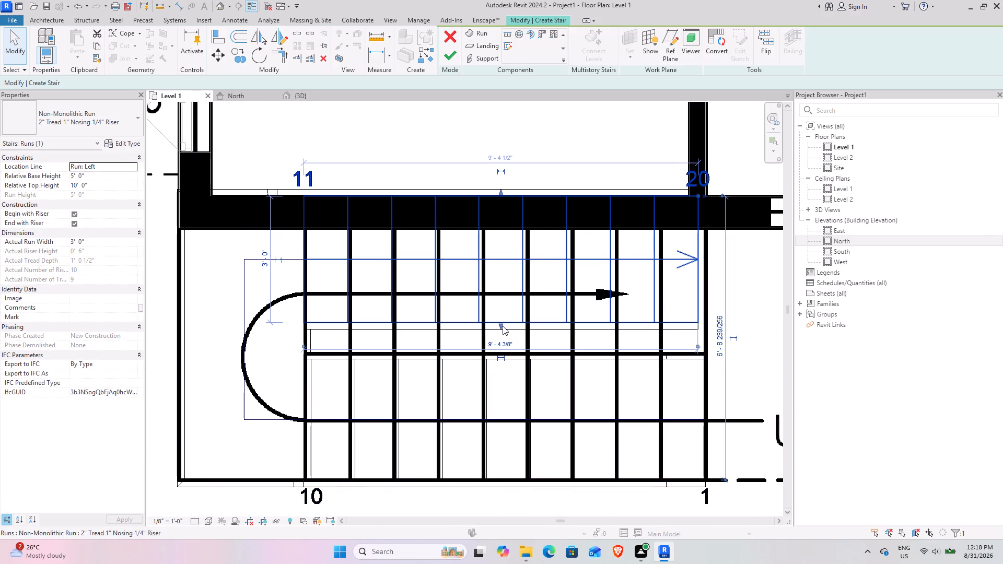
left_click_drag(501, 326, 504, 339)
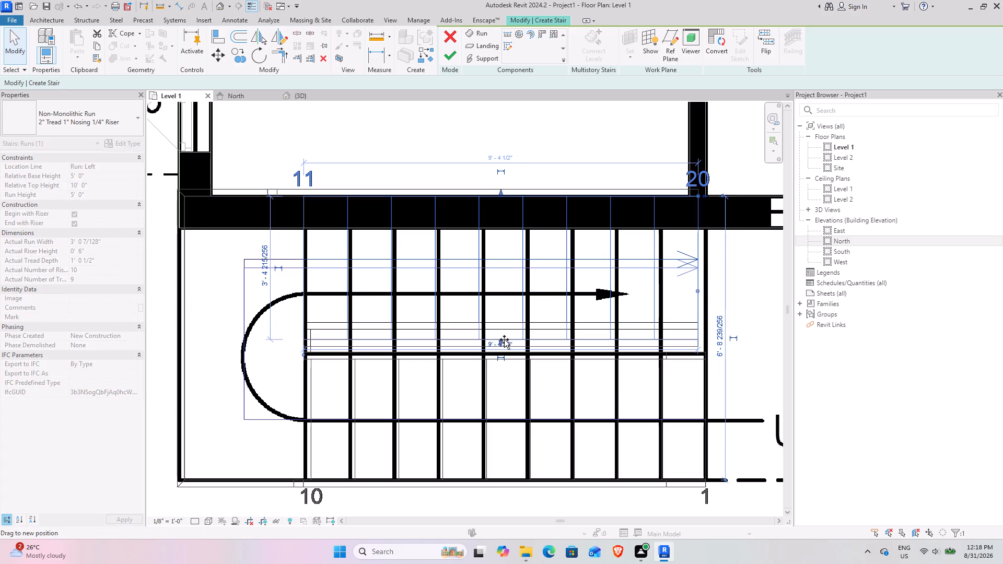
left_click_drag(504, 339, 504, 340)
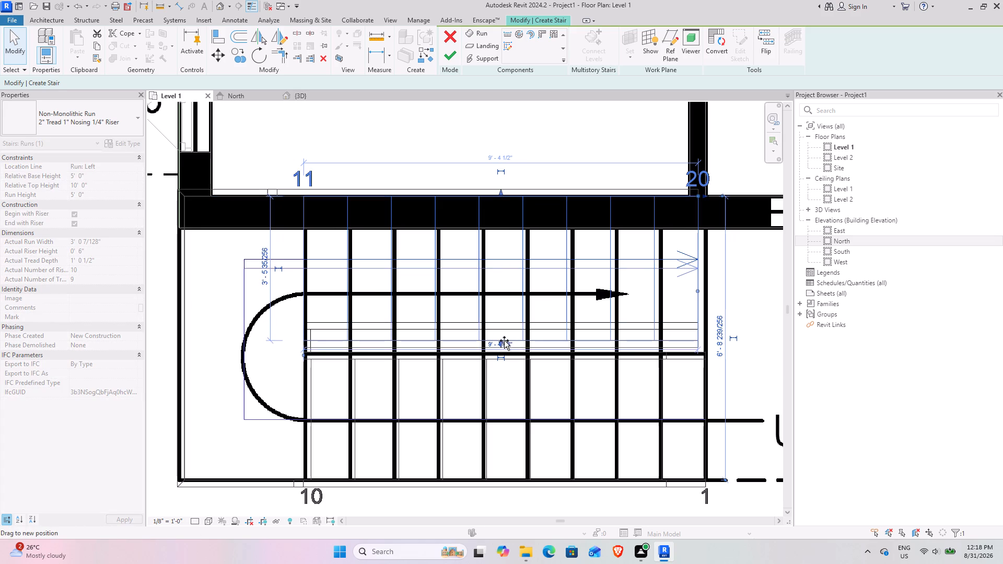
left_click_drag(504, 340, 504, 338)
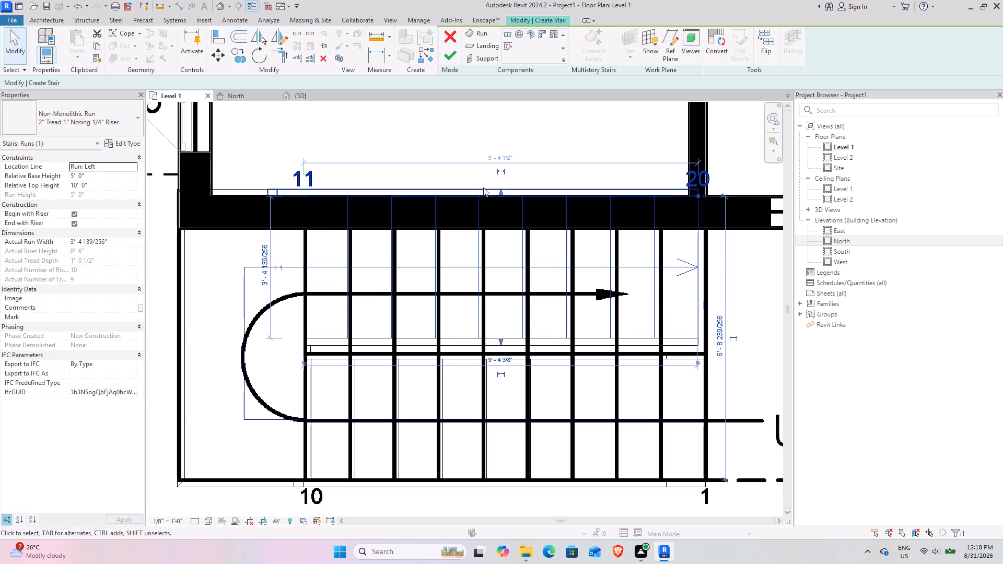
left_click_drag(500, 197, 503, 228)
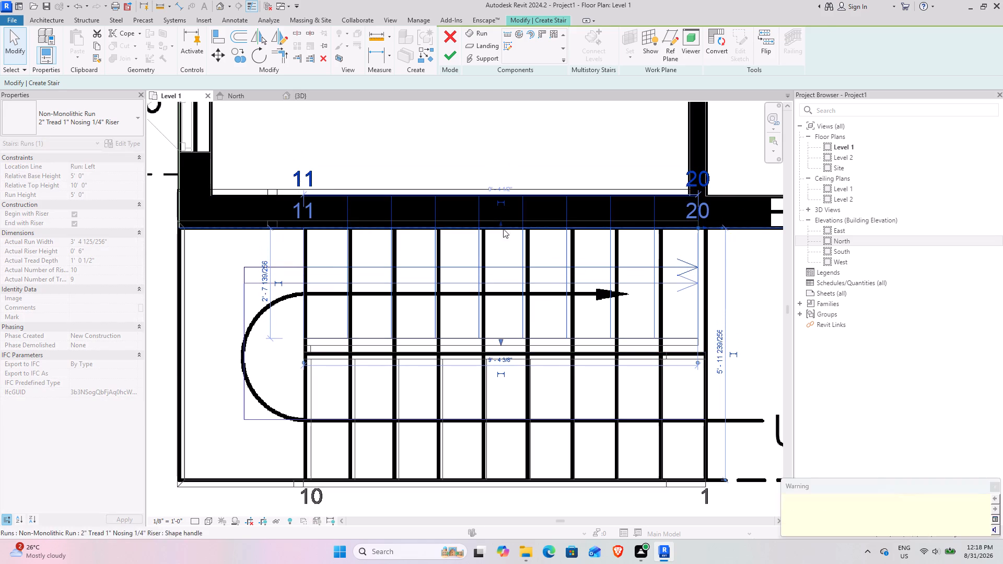
left_click(998, 488)
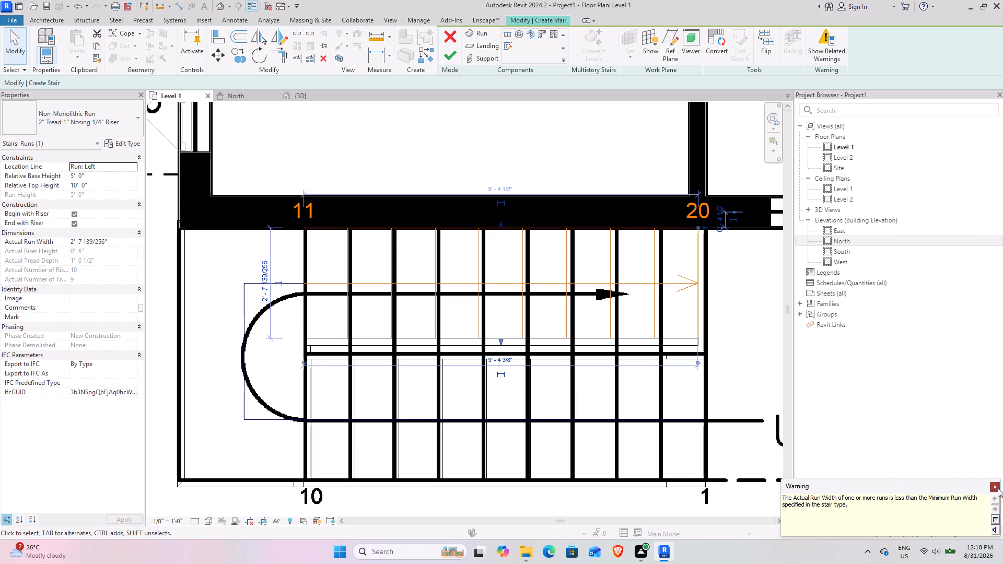
left_click(452, 57)
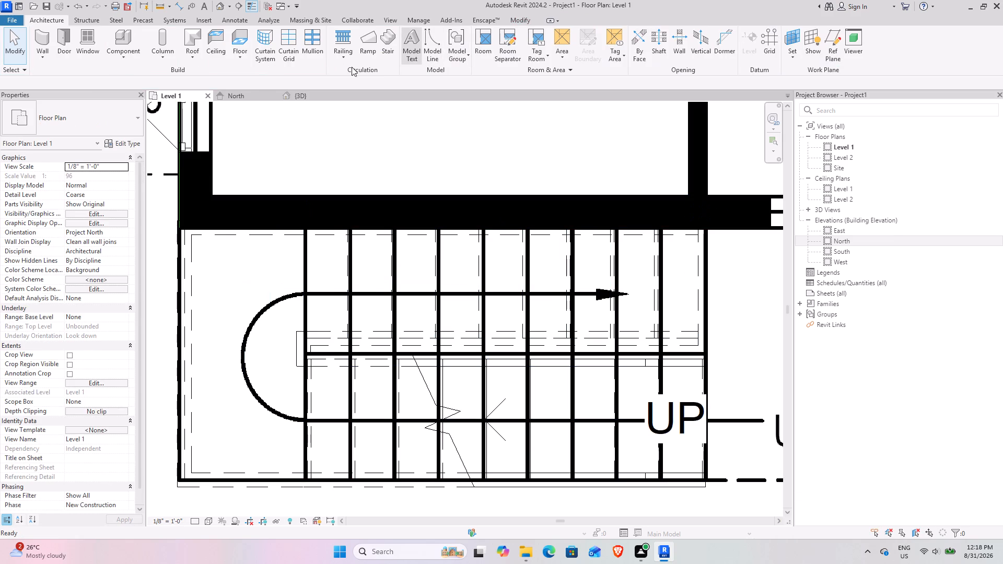
Examine the rebuilt stair, its landing and its railings in the 3D view.
left_click(301, 93)
scroll(371, 181, "down", 3)
middle_click_drag(329, 257, 387, 284, "shift")
scroll(412, 295, "up", 7)
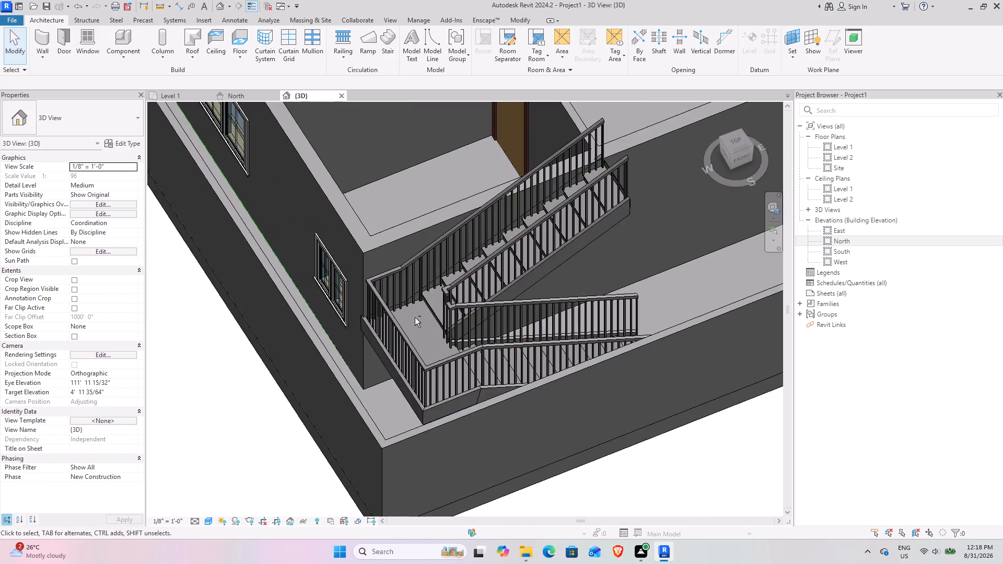
middle_click_drag(424, 312, 487, 288, "shift")
middle_click_drag(416, 290, 269, 300, "shift")
middle_click_drag(268, 298, 463, 235)
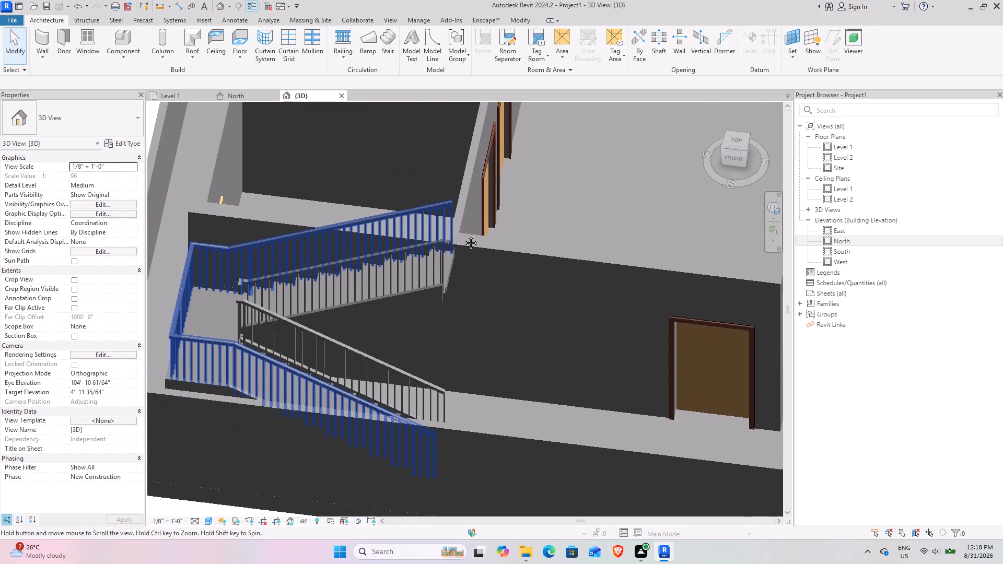
middle_click_drag(463, 235, 469, 233)
middle_click_drag(384, 227, 406, 232, "shift")
Edit the outer railing's path, delete its upper-run and landing segments along the Kitchen wall, and finish the path.
left_click(460, 221)
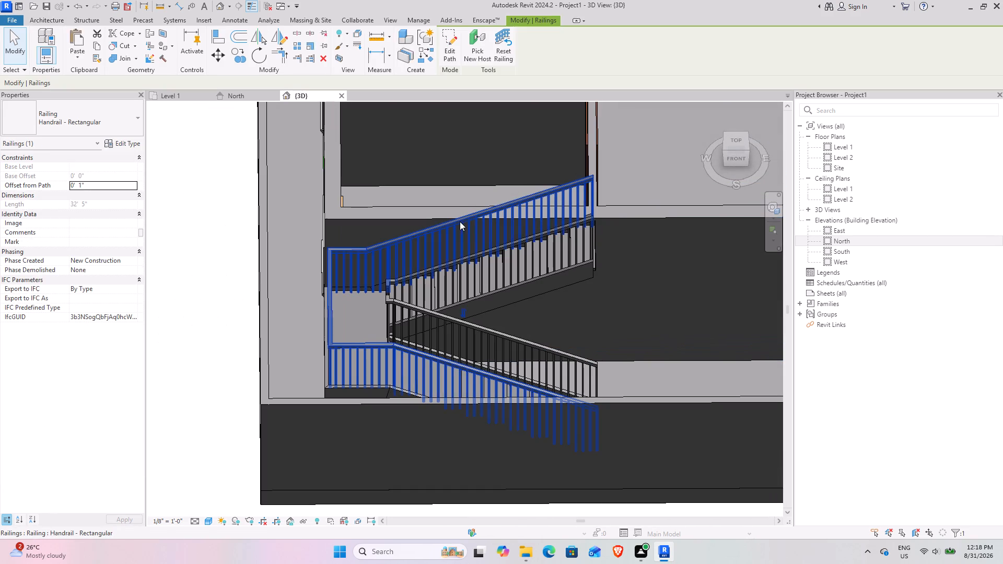
left_click(453, 54)
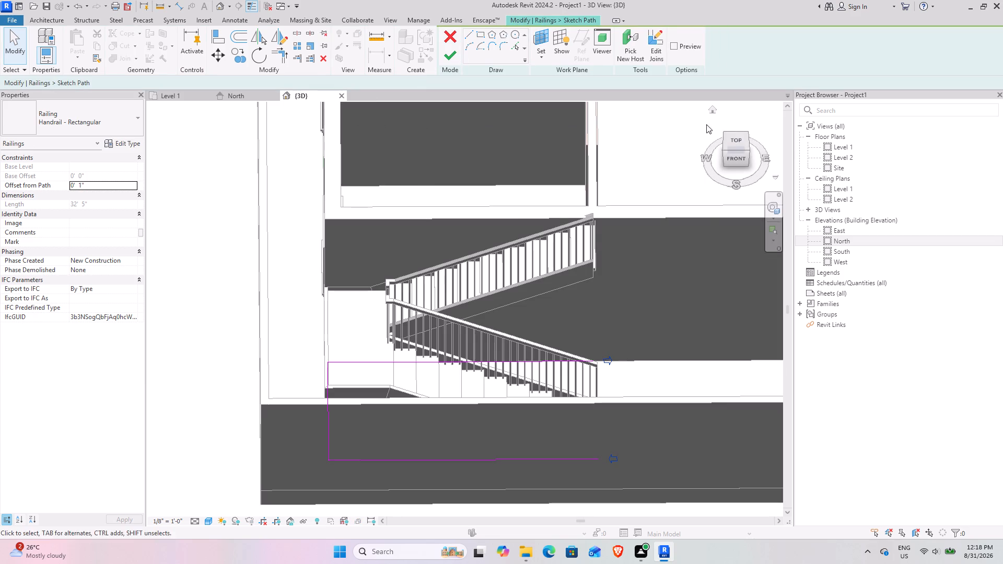
left_click(738, 136)
scroll(503, 265, "up", 5)
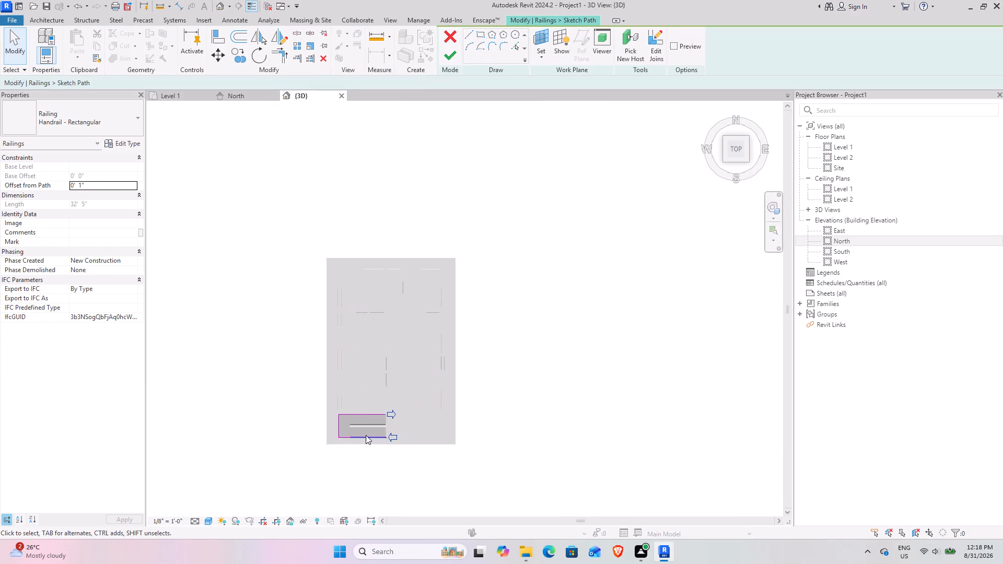
scroll(362, 434, "up", 3)
left_click(349, 408)
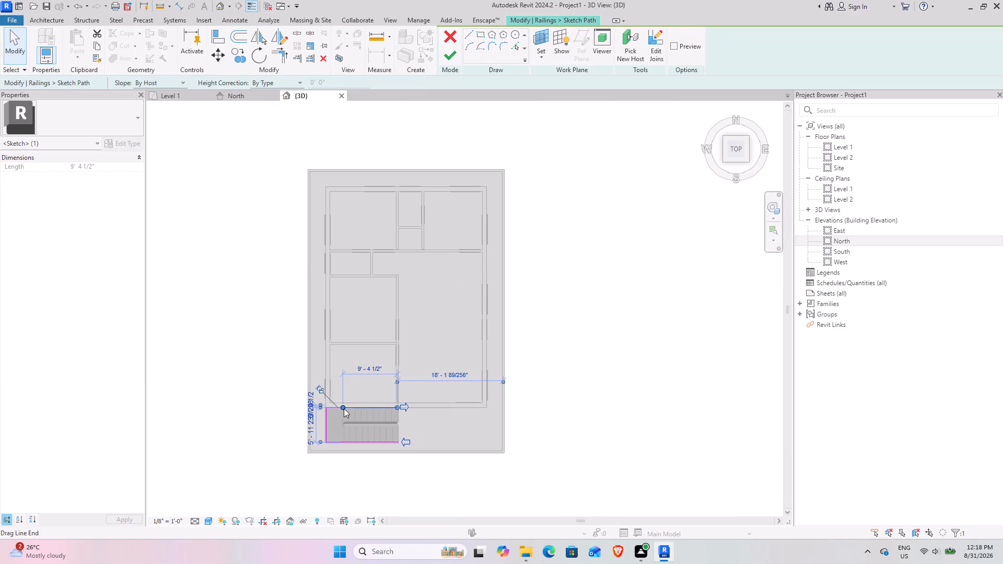
left_click(333, 407, "ctrl")
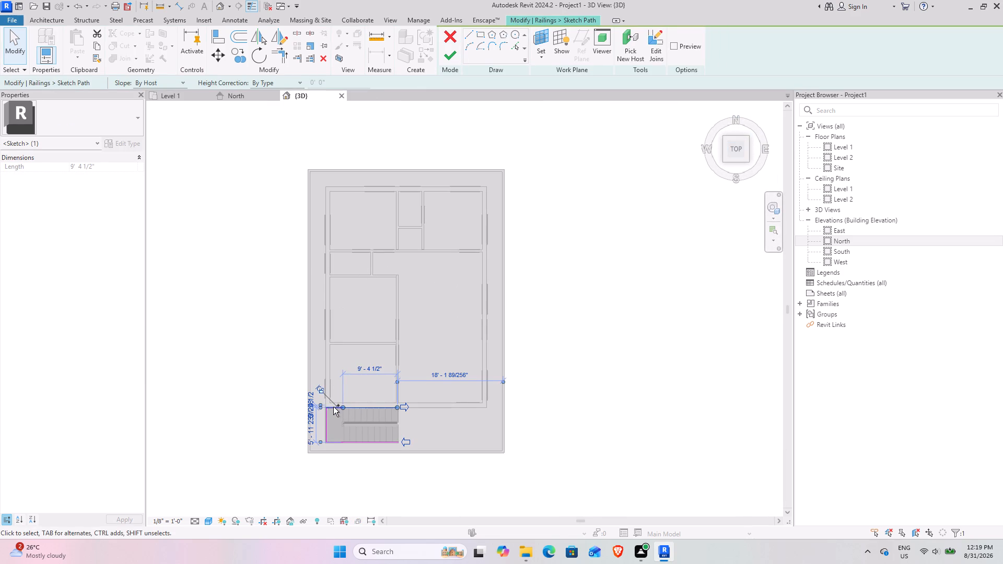
left_click(320, 58)
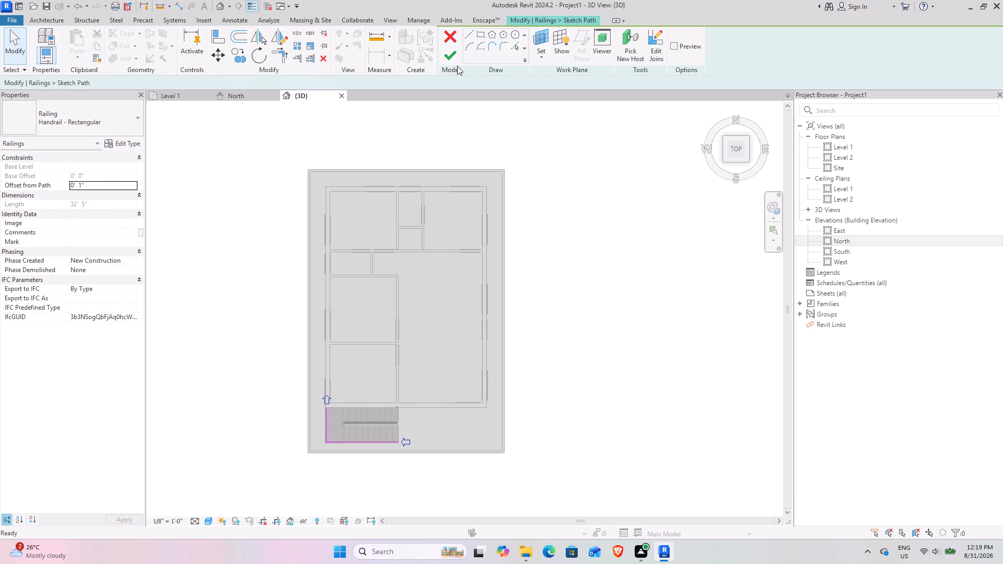
left_click(454, 51)
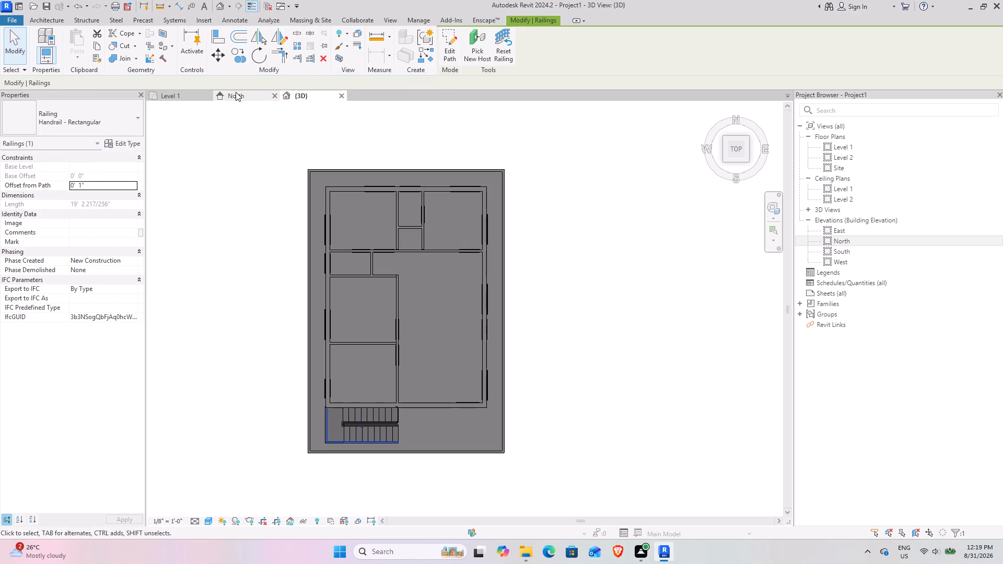
Open the path of the inner railing between the two stair runs for editing and show its landing end from above.
middle_click_drag(422, 304, 476, 155, "shift")
scroll(355, 430, "up", 7)
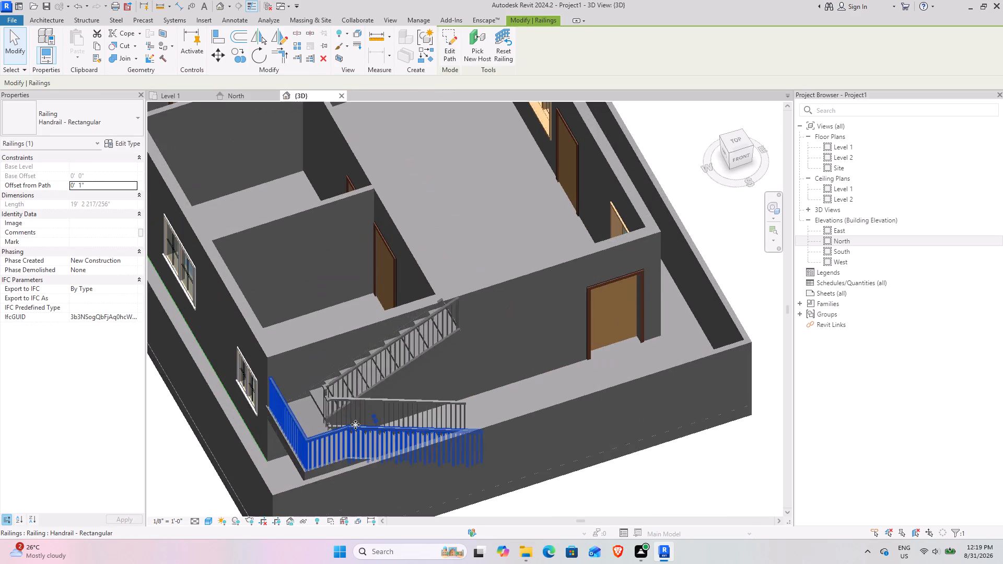
middle_click_drag(371, 394, 446, 305)
scroll(424, 327, "up", 7)
scroll(423, 327, "down", 4)
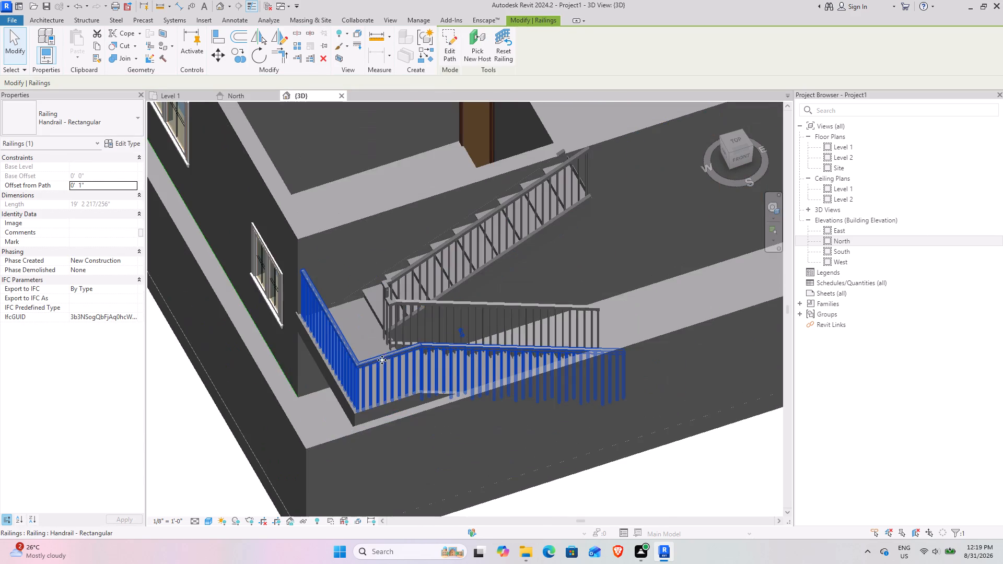
middle_click_drag(371, 358, 467, 333, "shift")
left_click(438, 317)
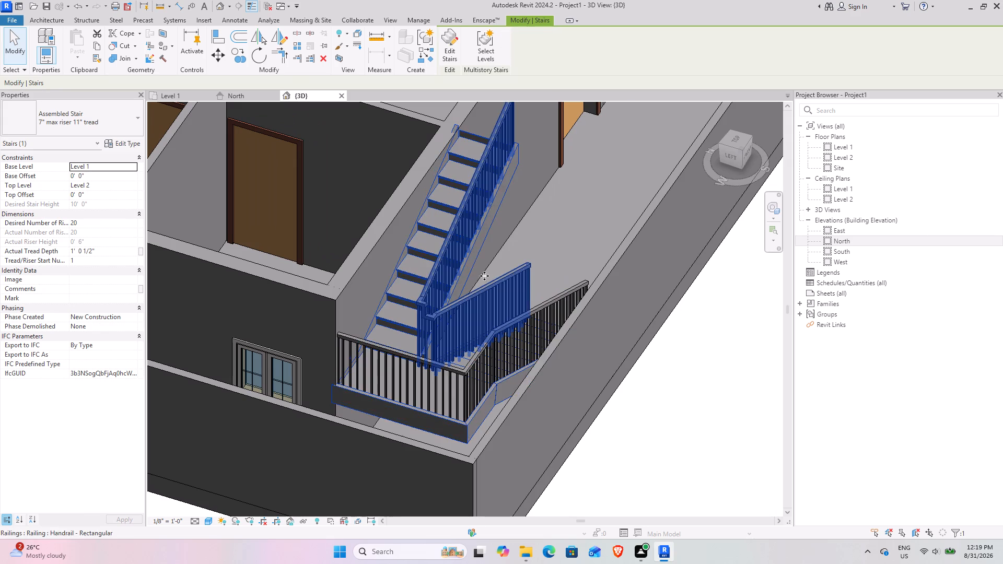
left_click(473, 296)
left_click(484, 293)
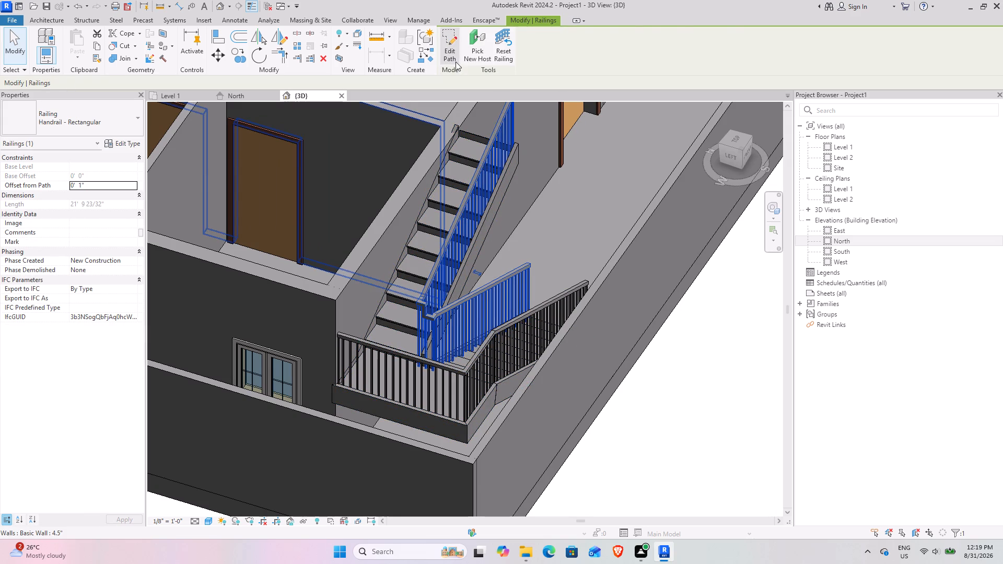
left_click(456, 62)
left_click(744, 140)
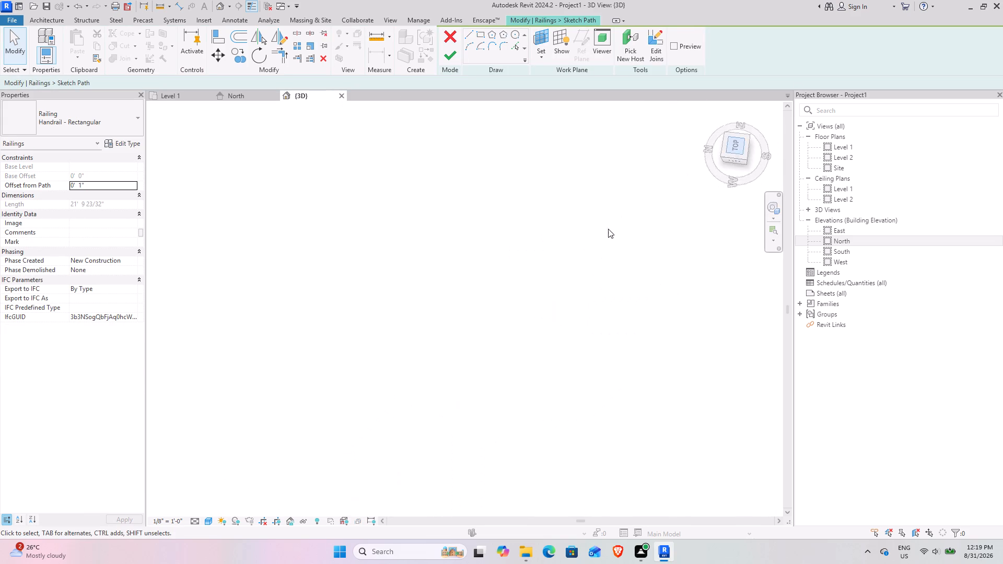
scroll(514, 324, "up", 8)
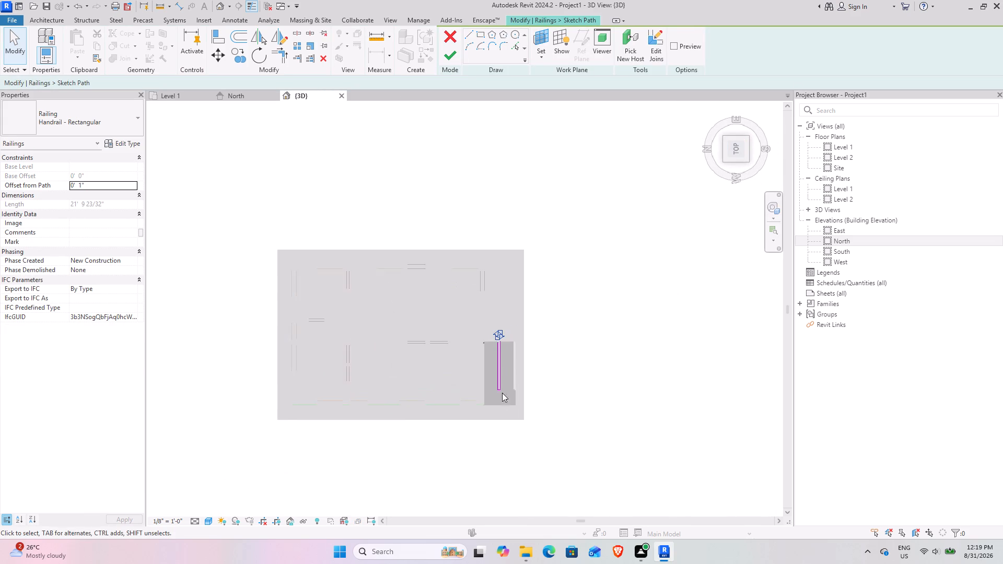
scroll(502, 393, "up", 15)
middle_click_drag(522, 412, 421, 367)
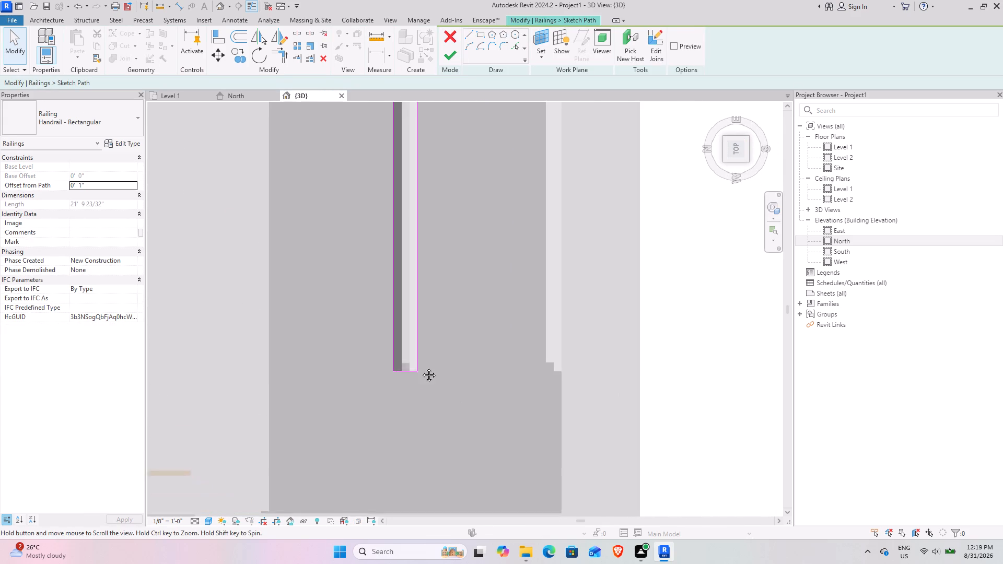
middle_click_drag(421, 367, 398, 353)
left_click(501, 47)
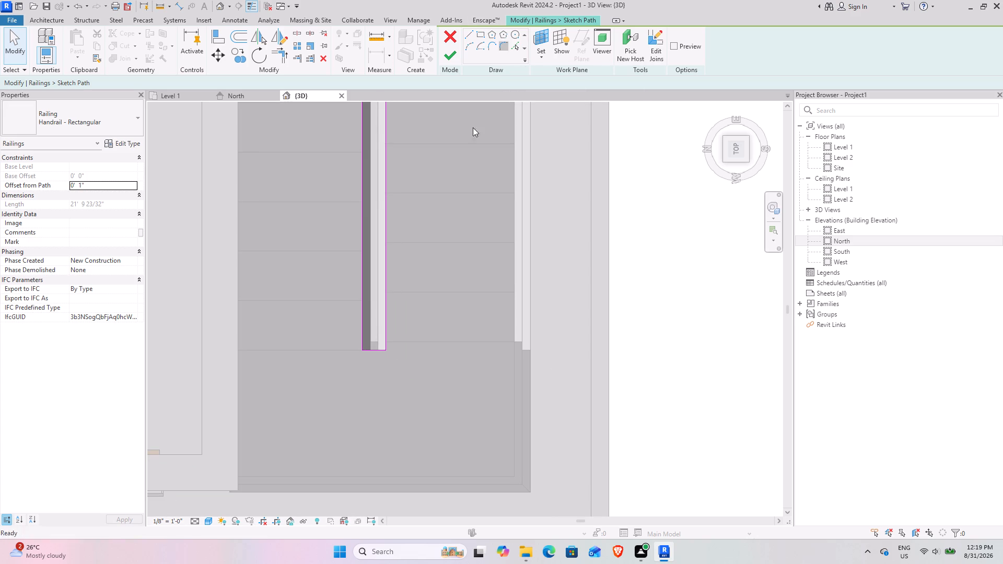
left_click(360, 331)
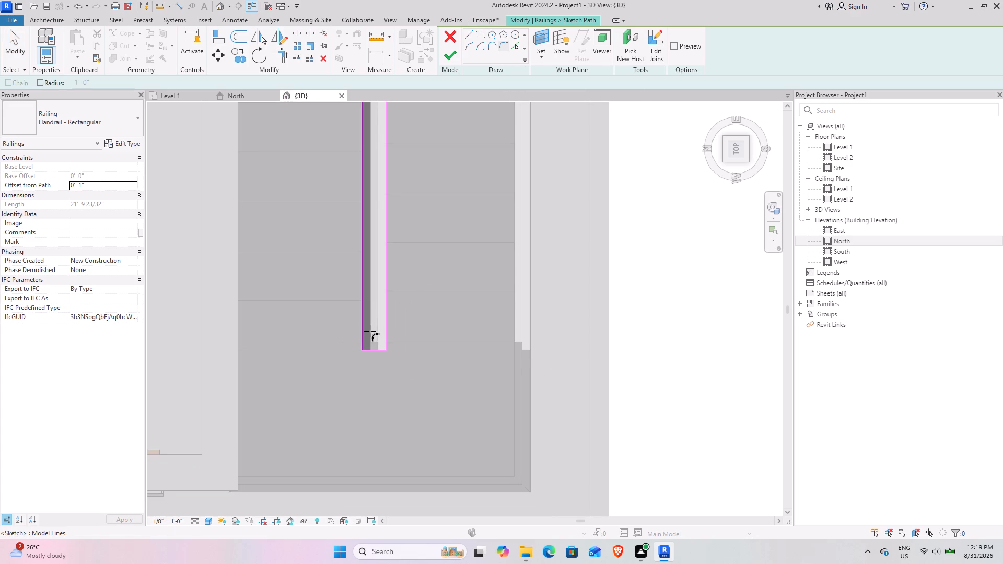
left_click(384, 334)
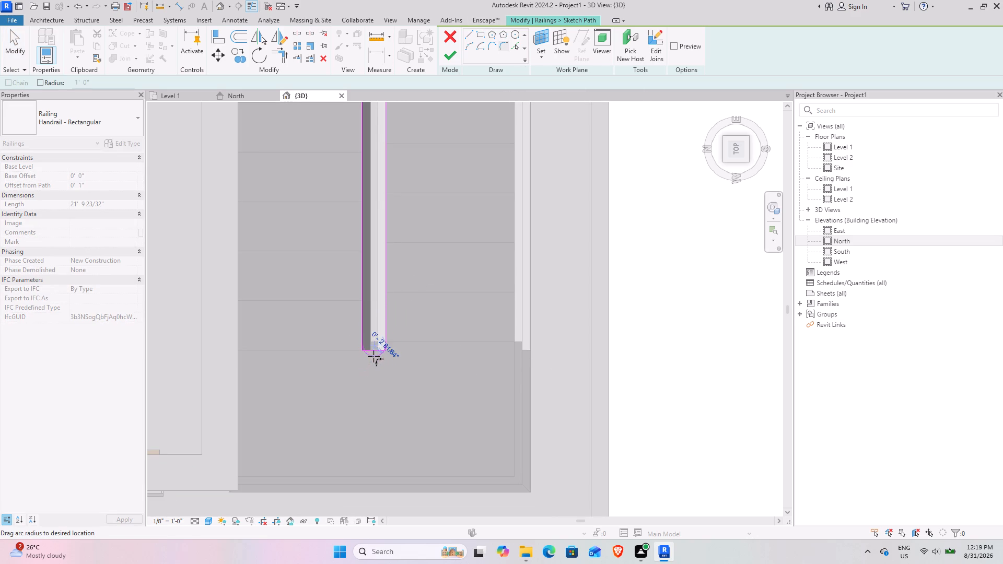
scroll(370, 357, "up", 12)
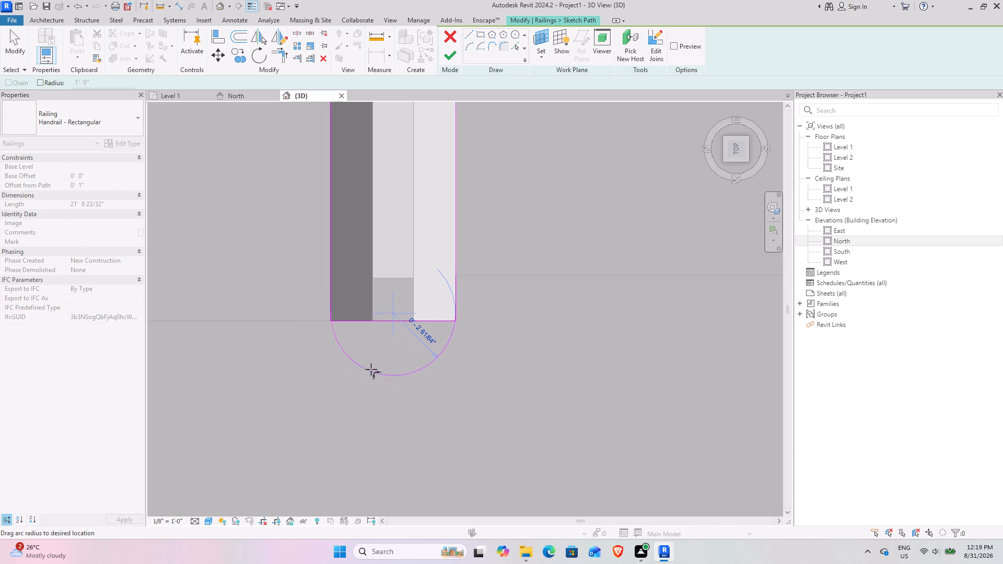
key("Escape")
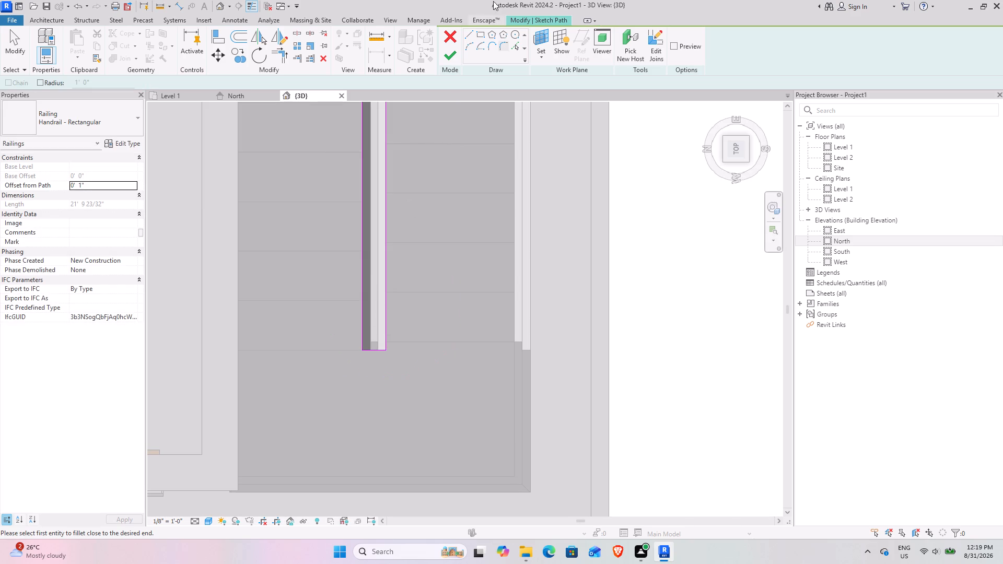
Replace the straight segment at the inner railing's landing end with a semicircular arc of about 2 61/64" radius, and finish the path.
left_click(472, 48)
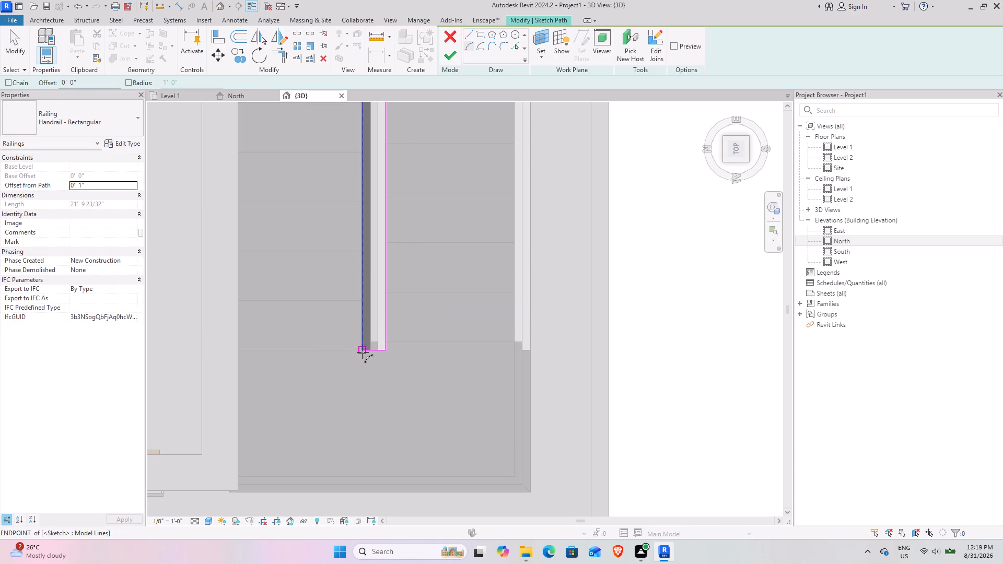
left_click(364, 352)
left_click(388, 352)
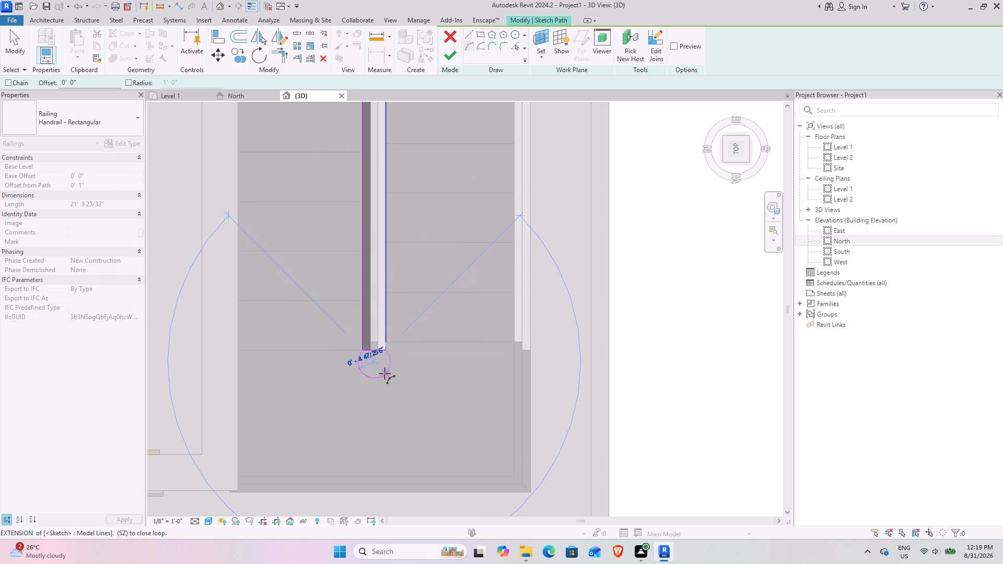
left_click(381, 362)
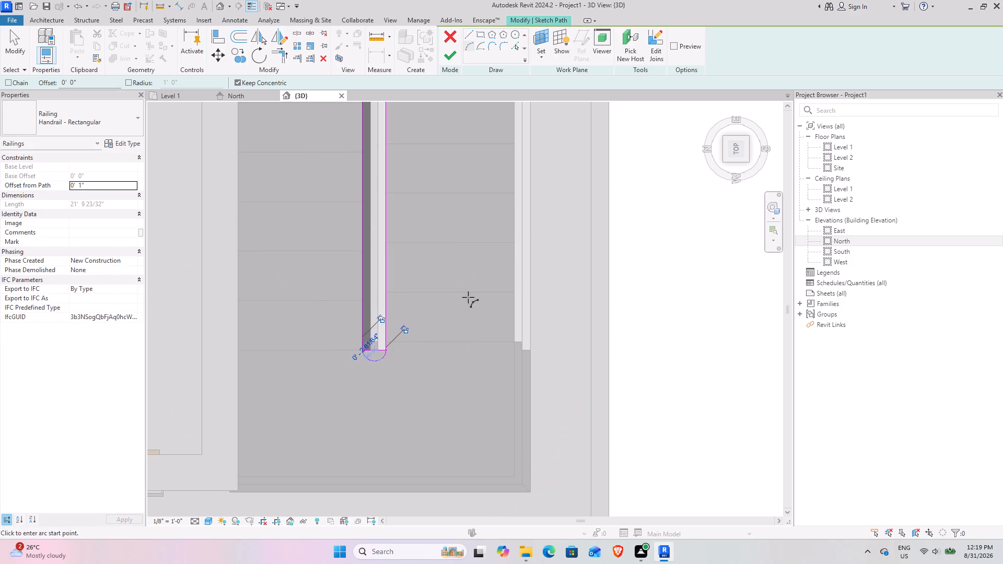
key("Escape")
key("Escape")
left_click(376, 348)
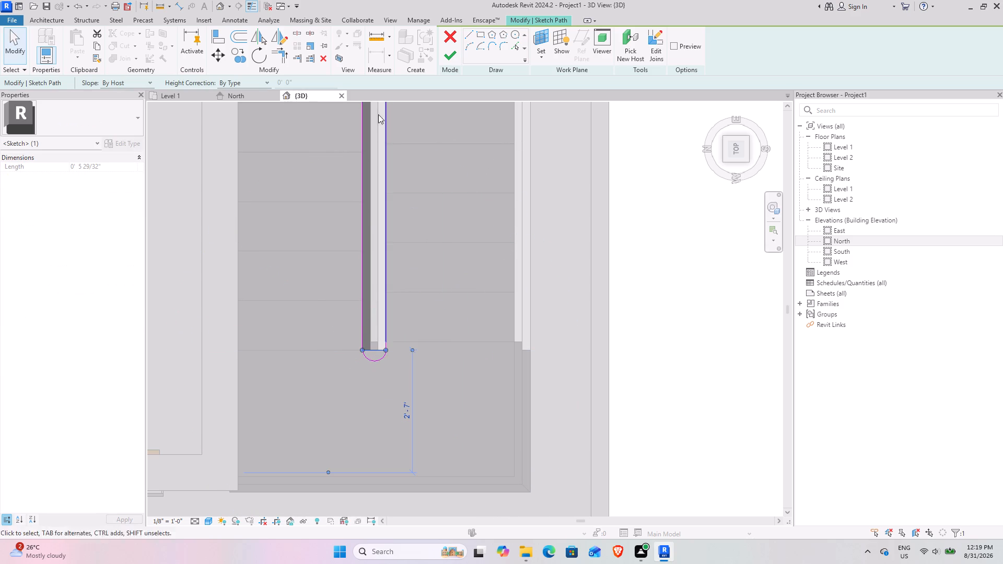
left_click(318, 55)
left_click(460, 57)
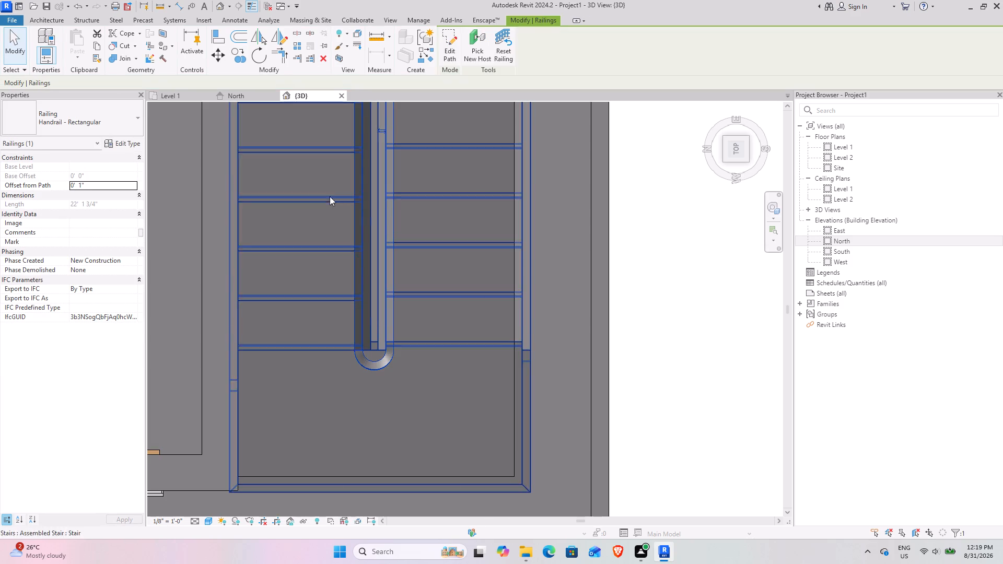
Examine the rounded turn of the inner railing and the outer railing from several angles in the 3D view.
scroll(466, 257, "down", 8)
middle_click_drag(511, 328, 328, 205, "shift")
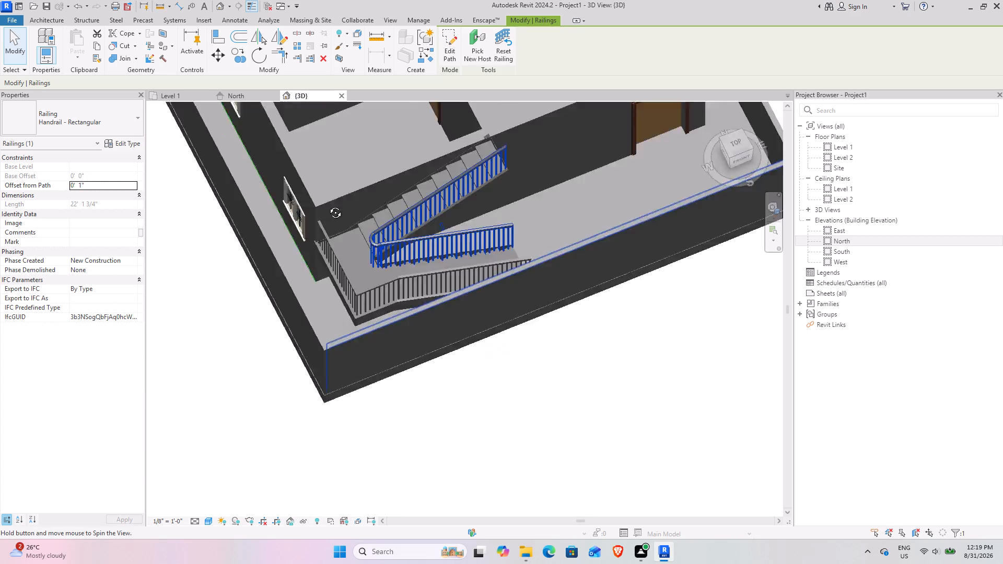
middle_click_drag(328, 205, 262, 175, "shift")
left_click(366, 414)
middle_click_drag(337, 377, 388, 246, "shift")
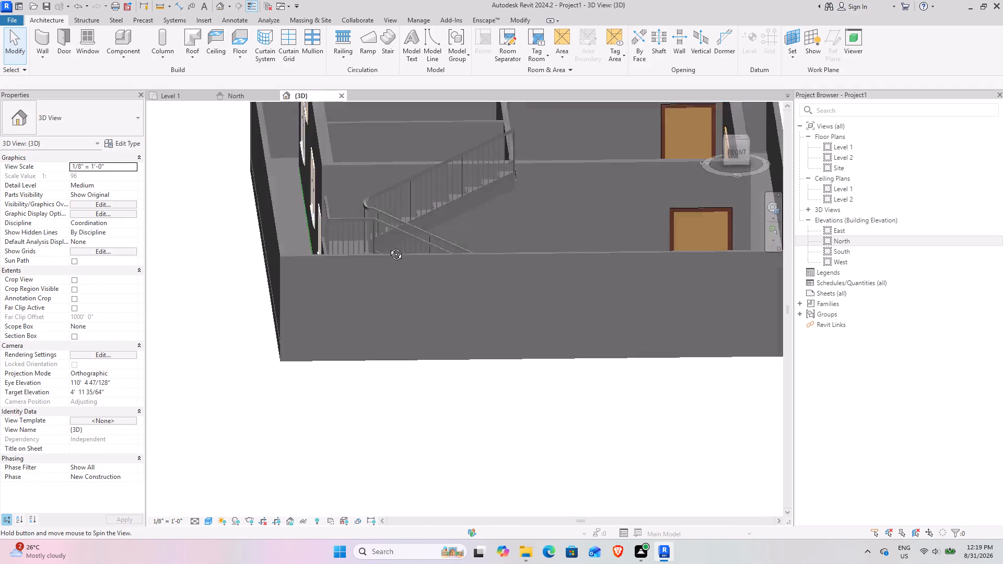
middle_click_drag(388, 246, 277, 289, "shift")
scroll(404, 158, "up", 4)
scroll(364, 221, "up", 3)
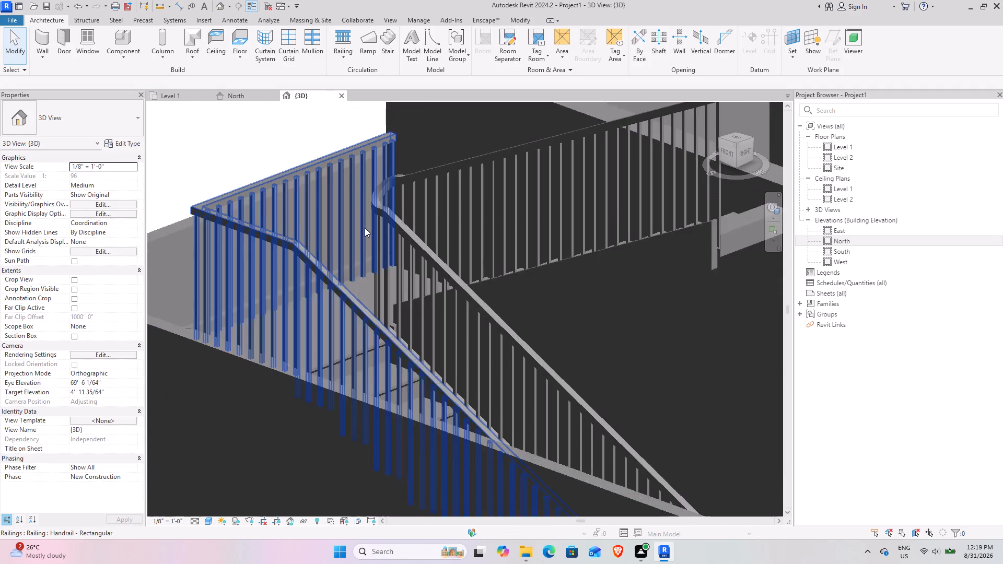
scroll(365, 228, "up", 3)
scroll(348, 279, "down", 2)
middle_click_drag(313, 333, 415, 294, "shift")
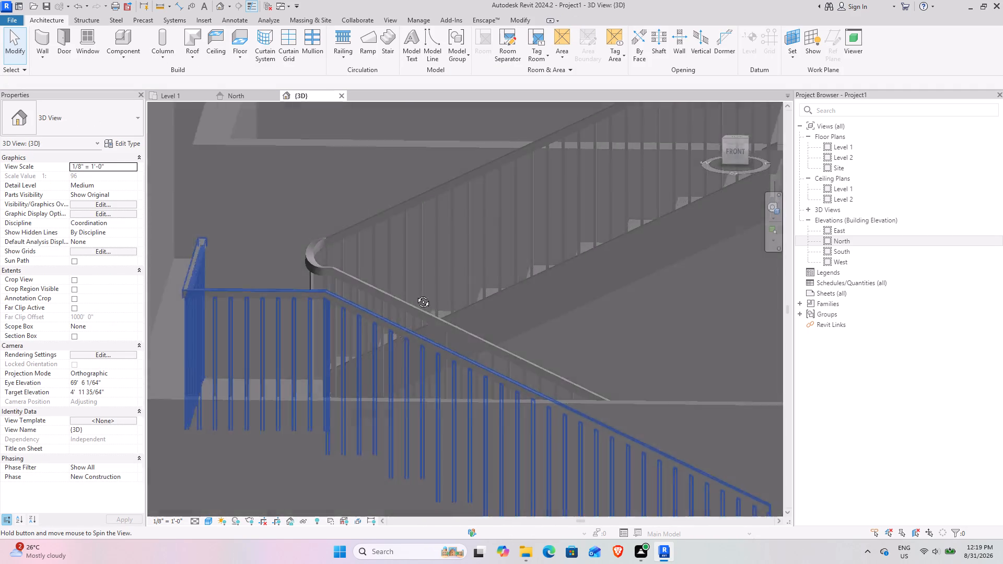
middle_click_drag(415, 294, 356, 230, "shift")
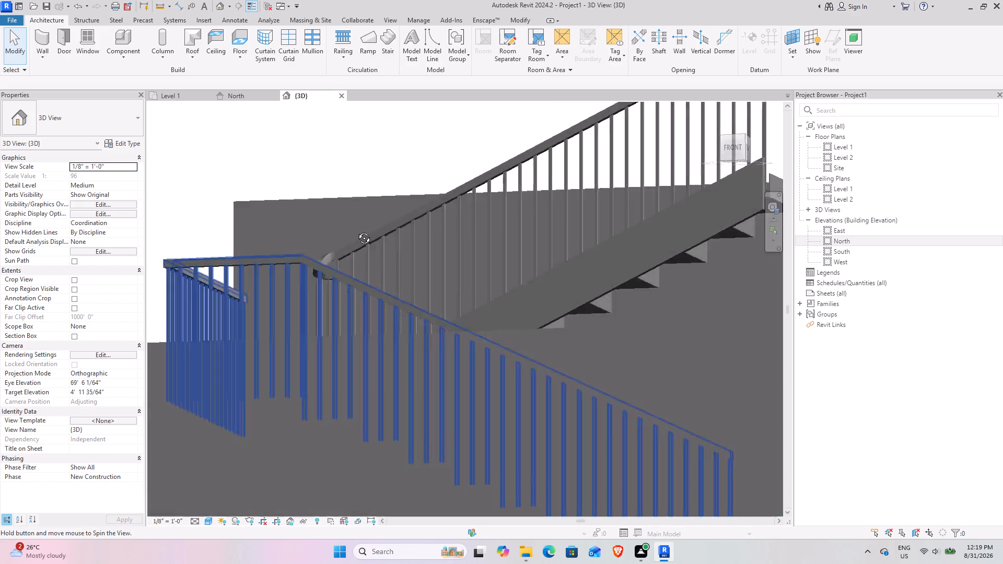
middle_click_drag(356, 230, 295, 413, "shift")
scroll(295, 410, "down", 9)
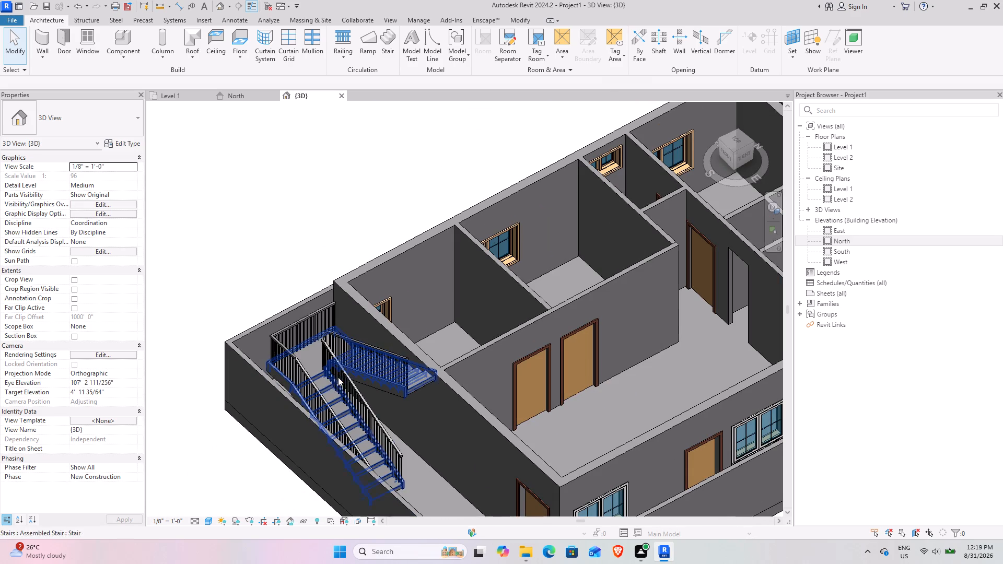
Change both the inner and outer stair railings to the Glass Panel - Bottom Fill type.
left_click(340, 377)
left_click(381, 426)
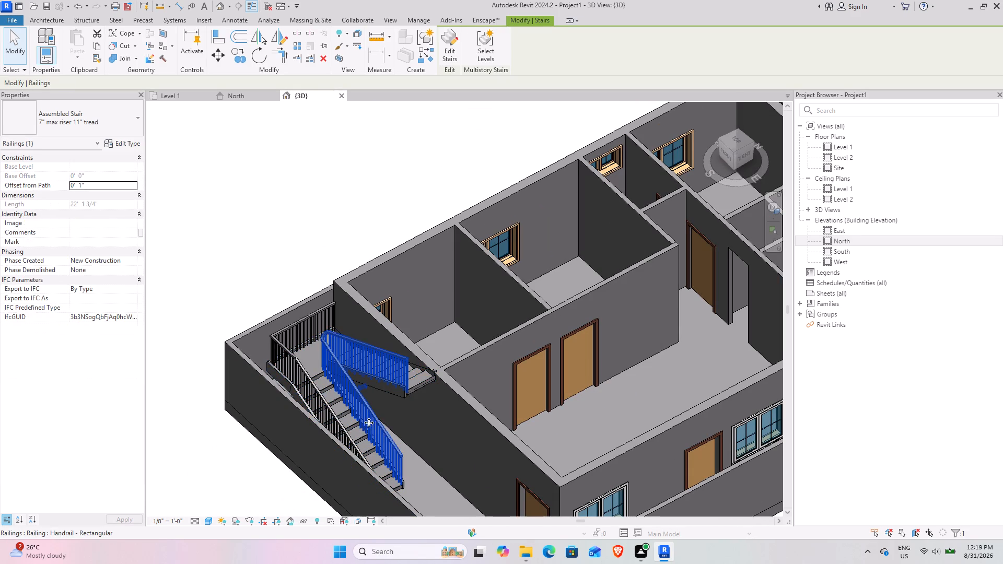
left_click(109, 116)
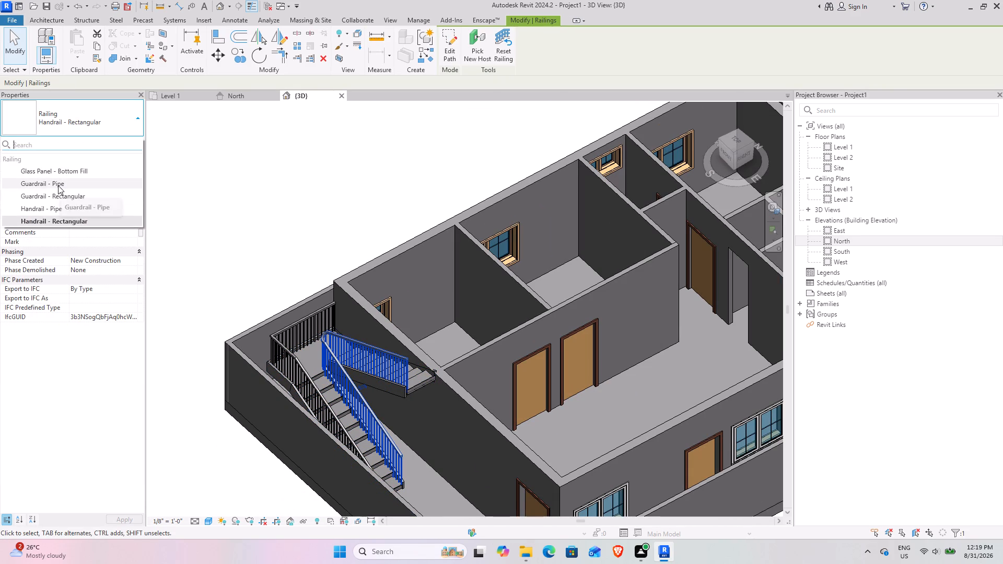
left_click(60, 167)
left_click(318, 398)
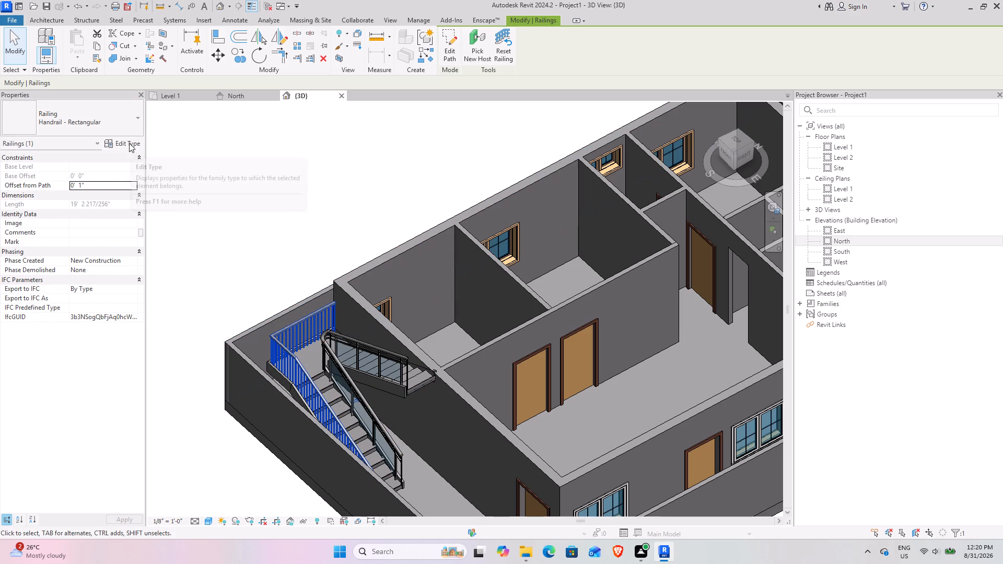
left_click(120, 129)
left_click(71, 167)
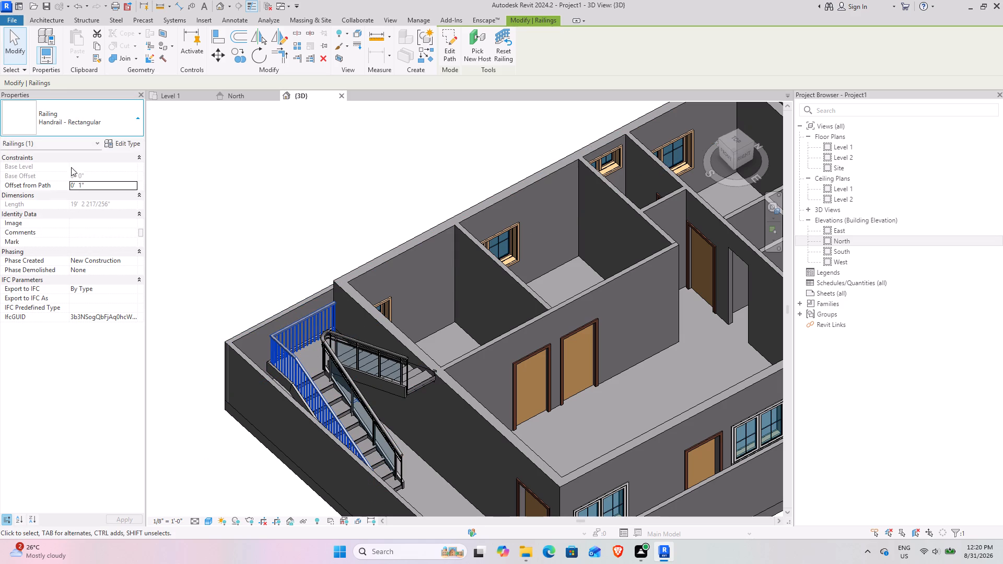
left_click(193, 174)
Examine the glass-railed stair and the ground-floor rooms, doors and windows in the 3D view.
scroll(207, 303, "down", 4)
middle_click_drag(218, 310, 370, 263, "shift")
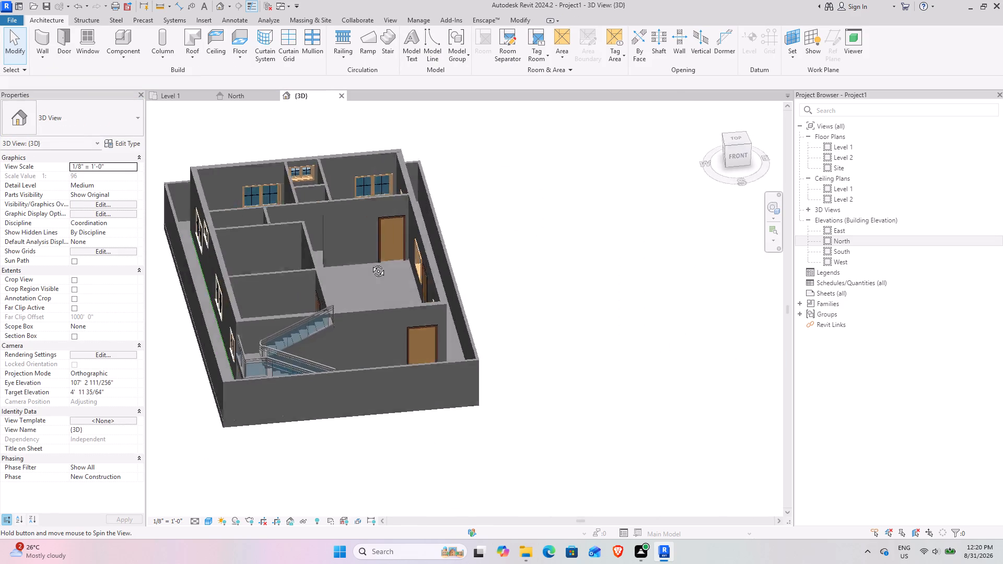
middle_click_drag(370, 263, 317, 277, "shift")
scroll(328, 280, "up", 4)
middle_click_drag(330, 279, 420, 256)
scroll(424, 254, "down", 4)
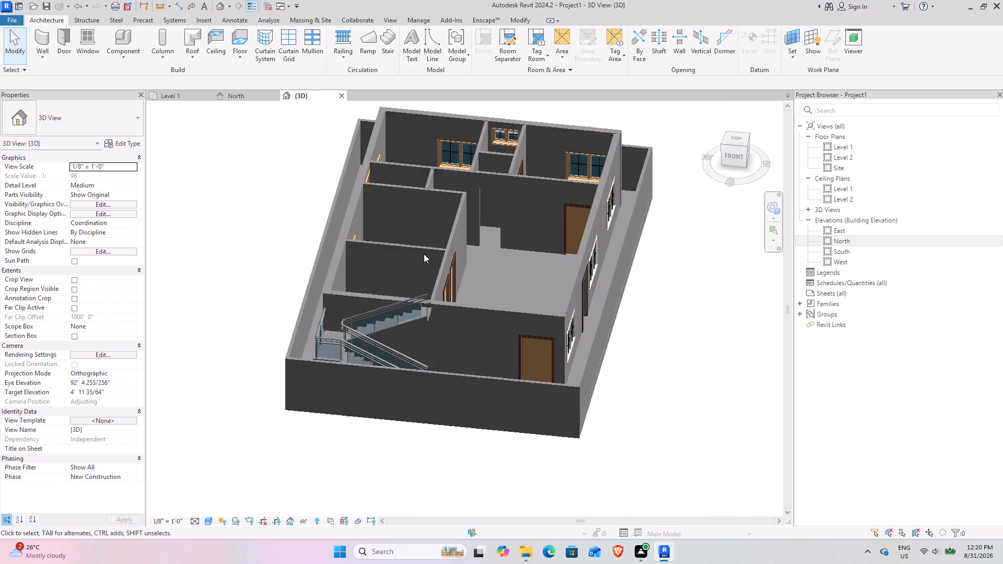
middle_click_drag(471, 245, 451, 285)
scroll(497, 262, "up", 3)
scroll(466, 336, "up", 3)
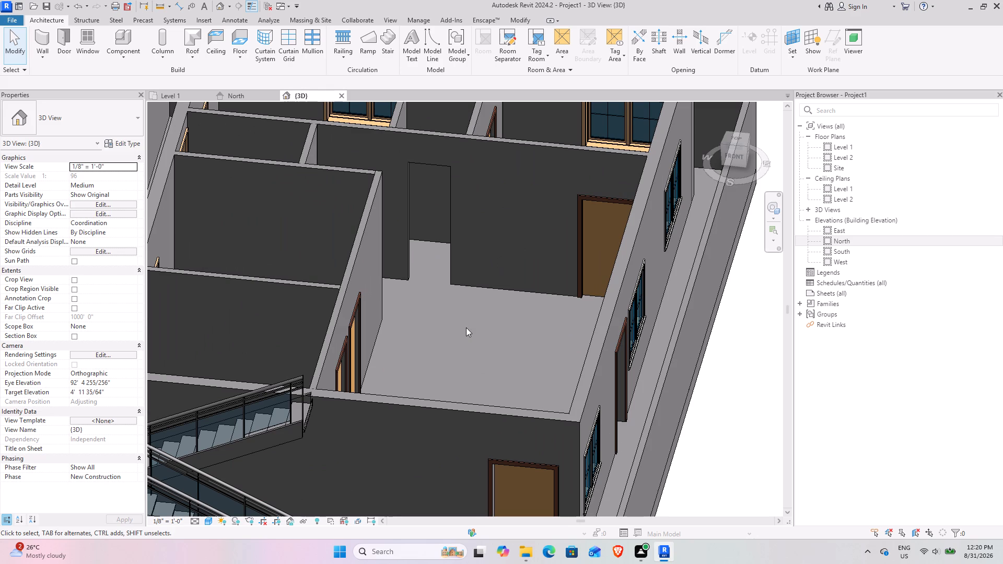
scroll(424, 299, "down", 5)
middle_click_drag(410, 302, 413, 311)
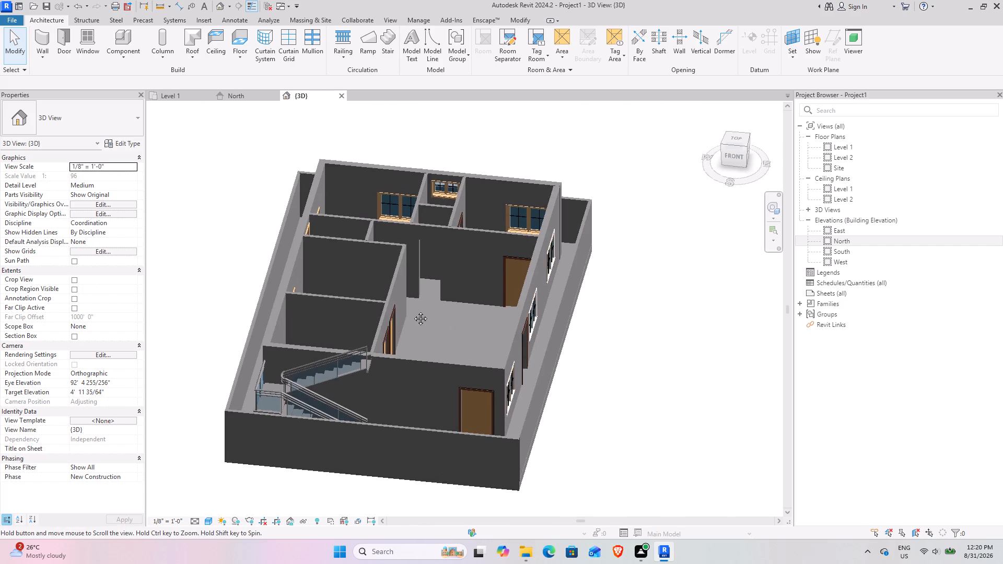
middle_click_drag(413, 311, 411, 311)
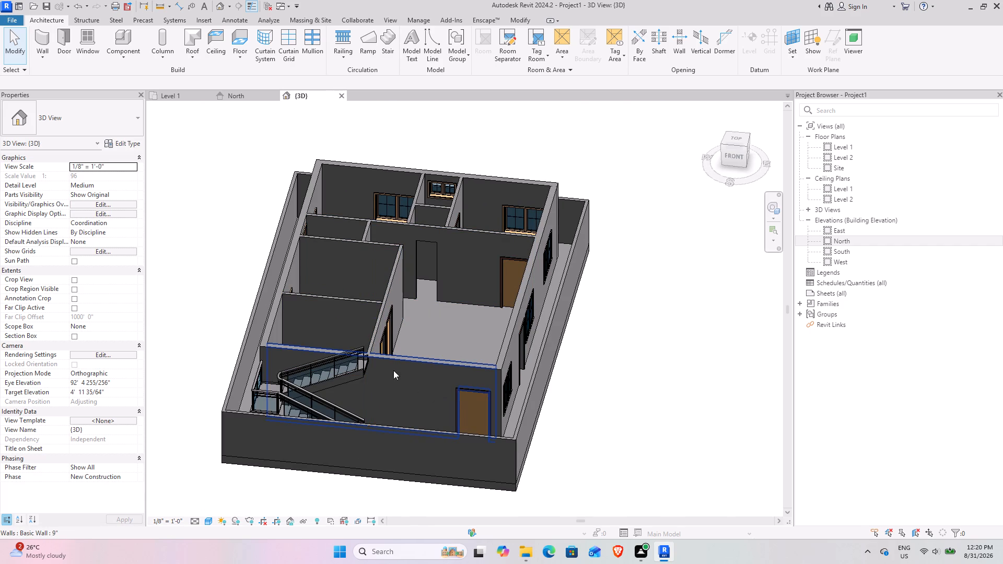
Insert two new layers into the structure of the 9" wall type used by the main-door wall.
left_click(430, 365)
left_click(181, 93)
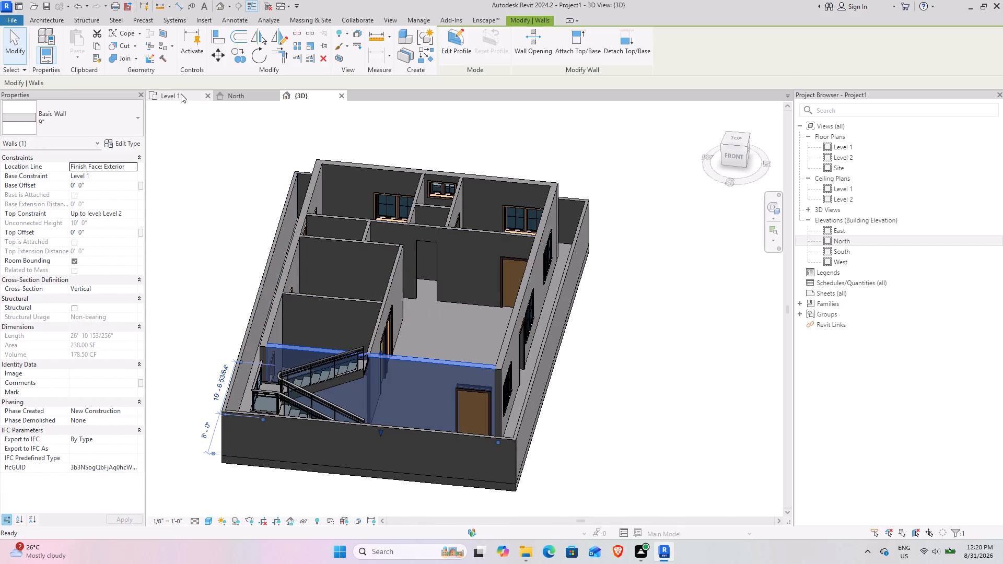
middle_click_drag(642, 216, 33, 326)
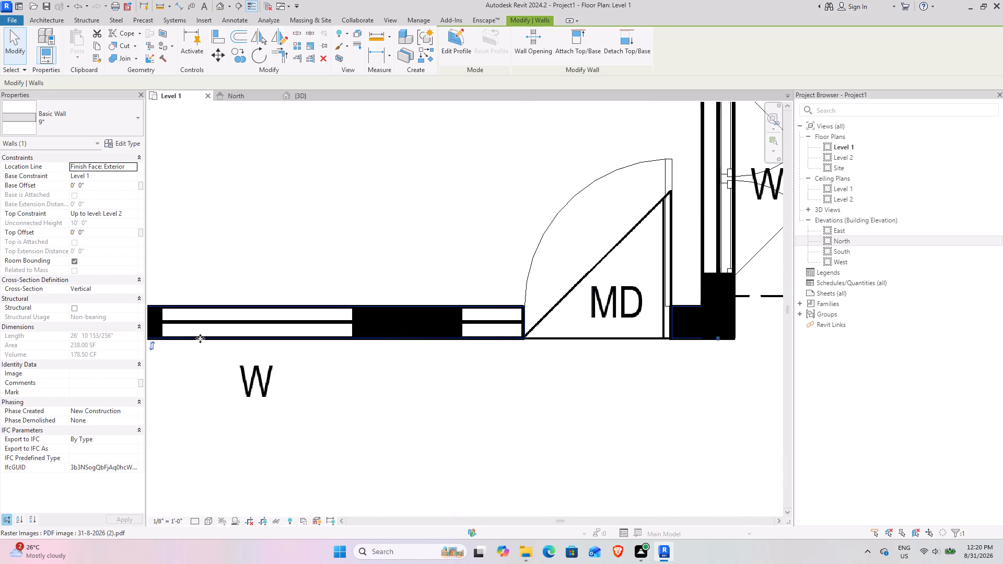
scroll(199, 338, "up", 7)
middle_click_drag(229, 343, 443, 334)
scroll(443, 327, "down", 6)
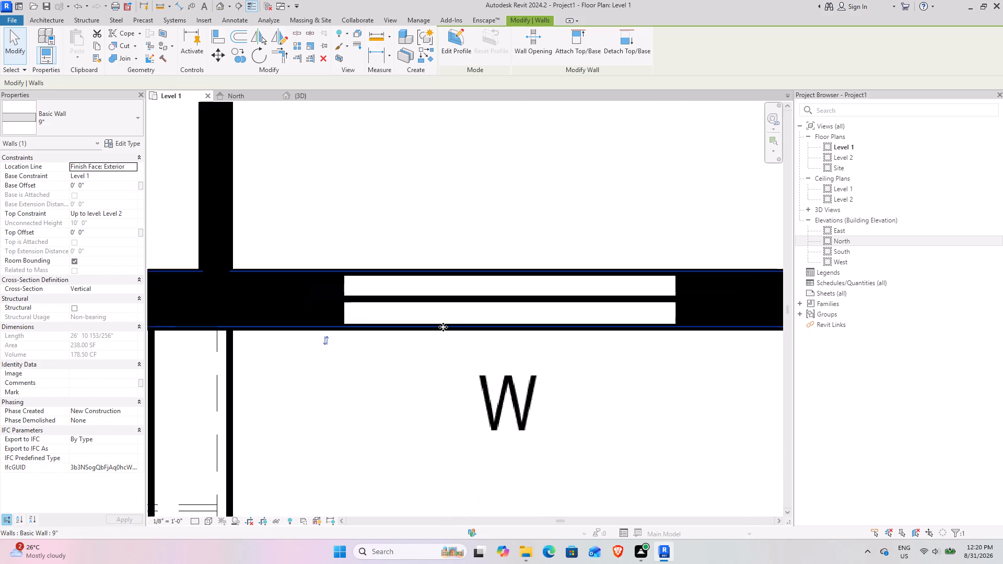
scroll(443, 327, "down", 7)
middle_click_drag(507, 354, 464, 394)
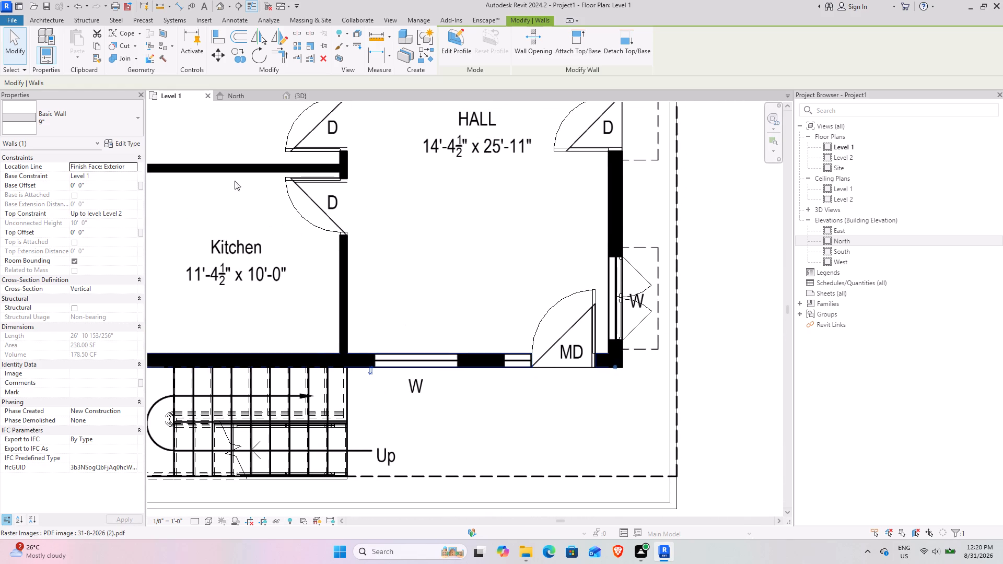
left_click(117, 137)
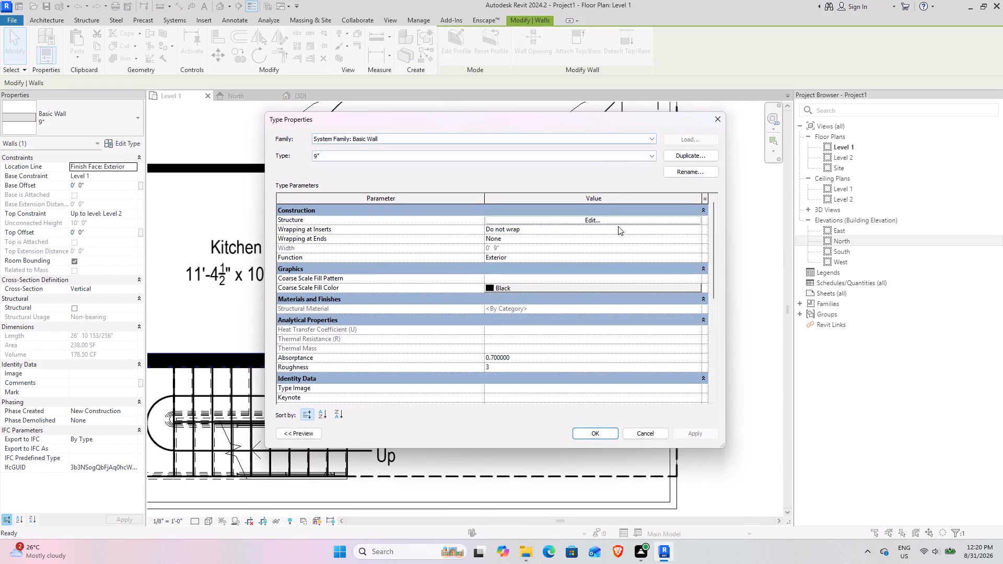
left_click(610, 217)
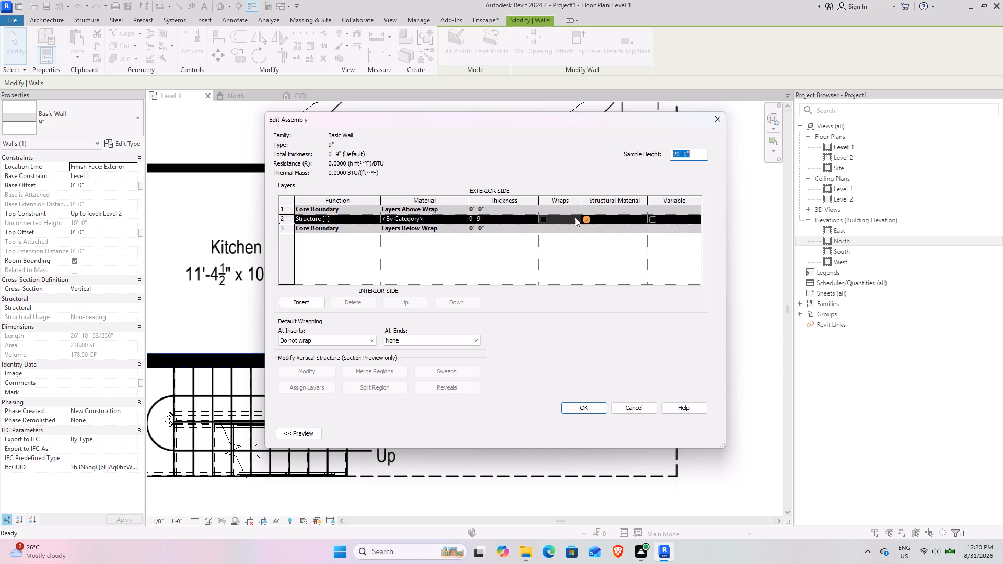
double_click(312, 303)
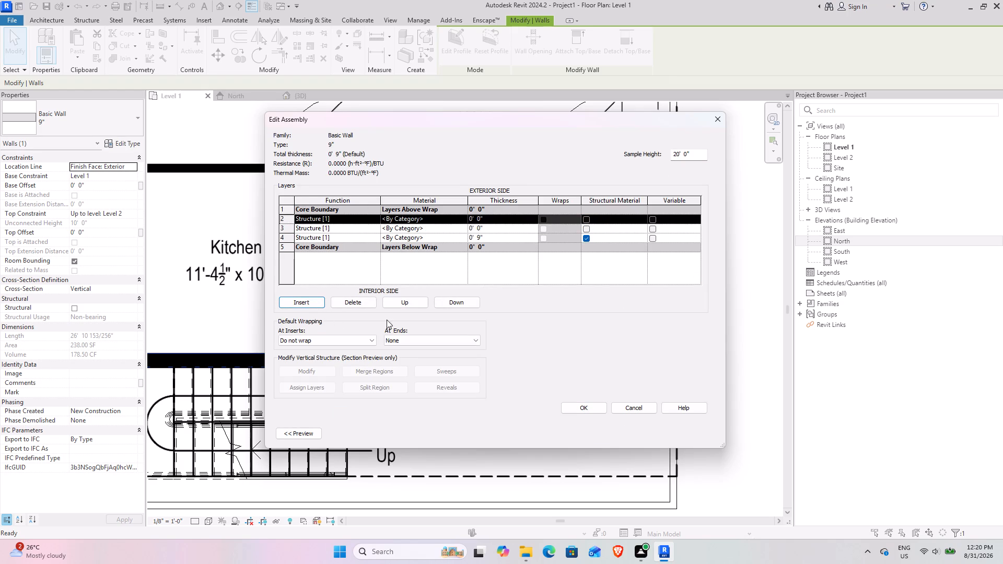
Place one new layer outside the core on the exterior side as Finish 1 [4] and the other on the interior side as Finish 2 [5].
left_click(400, 304)
left_click(400, 304)
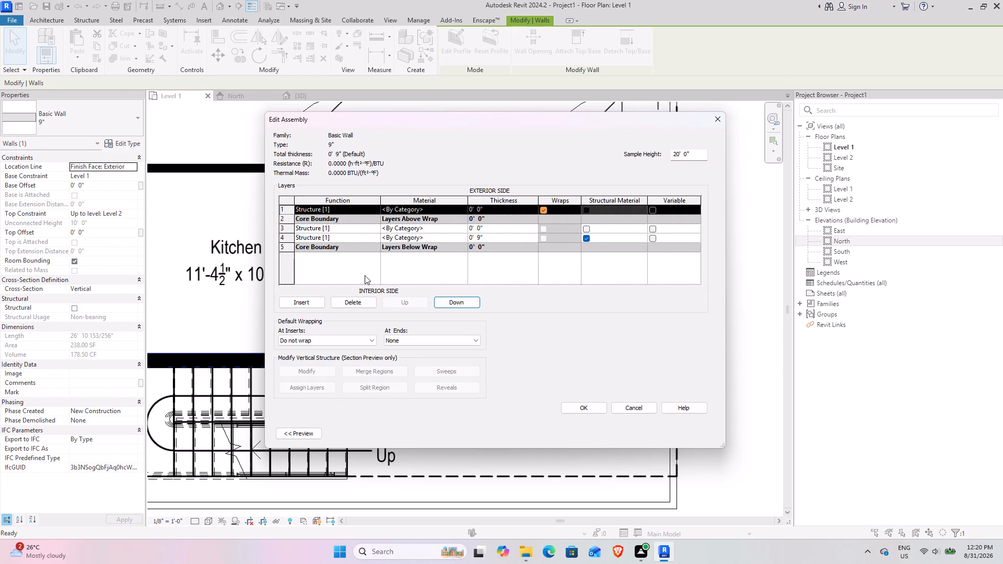
left_click(375, 207)
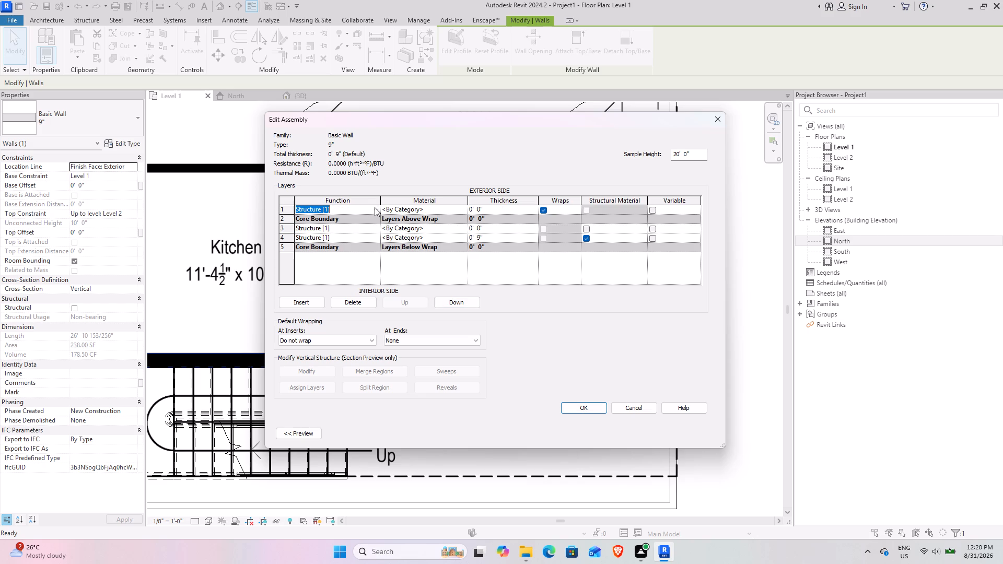
left_click(316, 243)
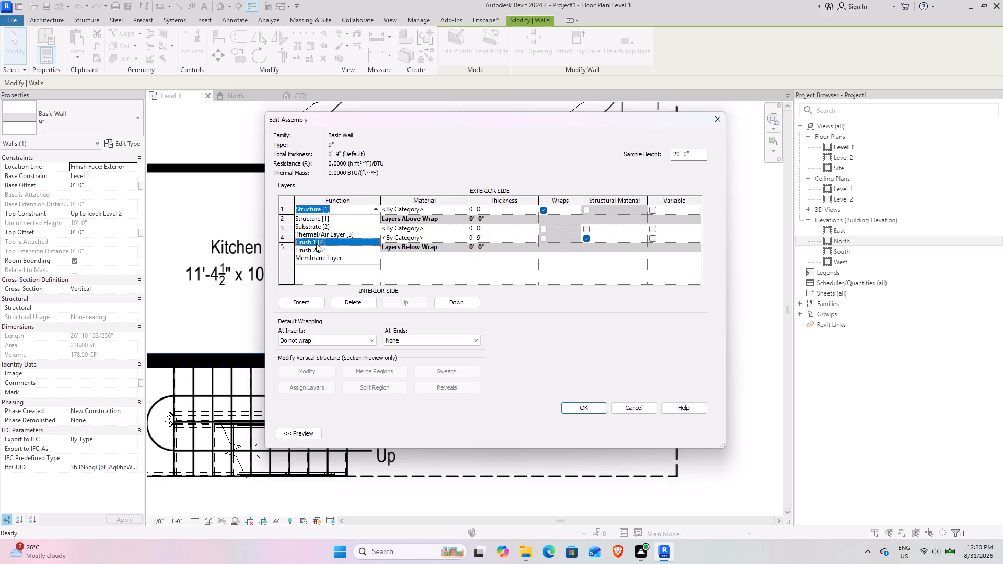
left_click(364, 226)
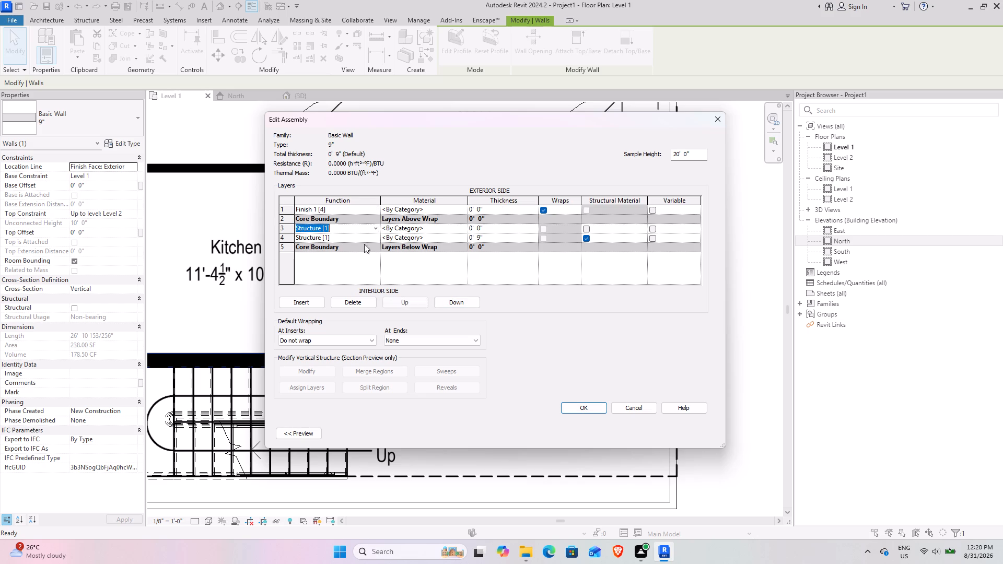
double_click(452, 304)
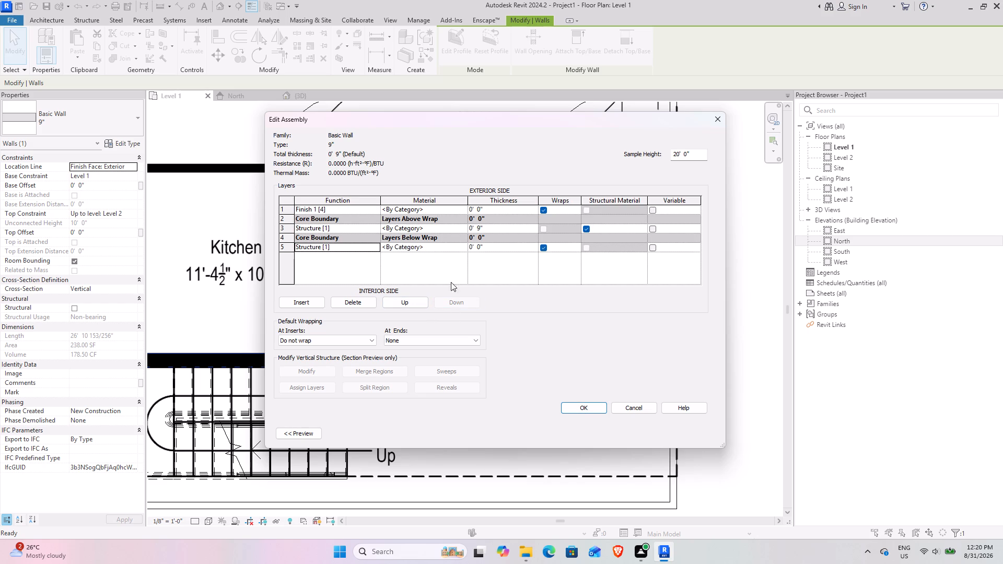
left_click(375, 246)
left_click(321, 290)
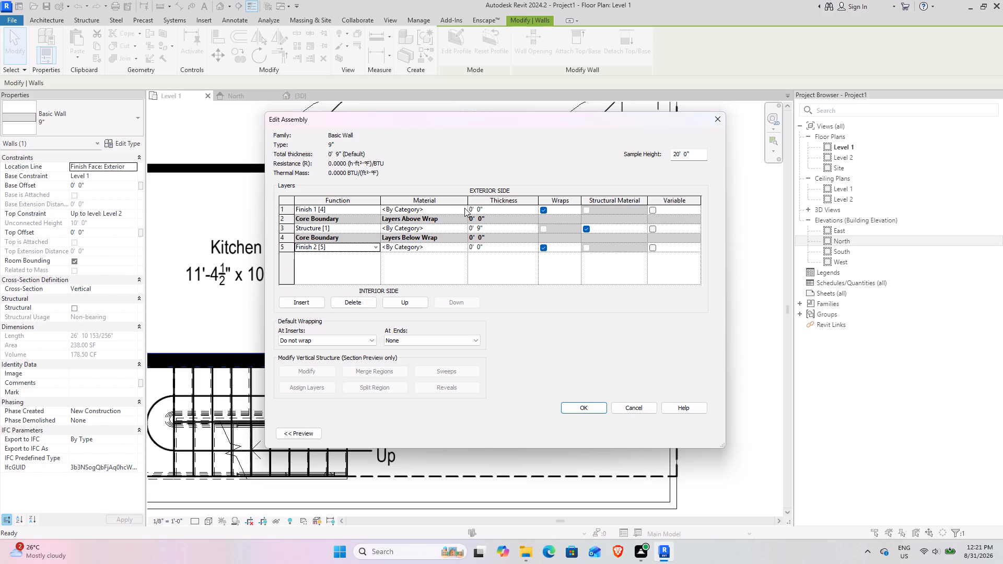
Create a new material from the Finish 1 [4] layer's material cell and name it HALL FLOORING.
left_click(464, 208)
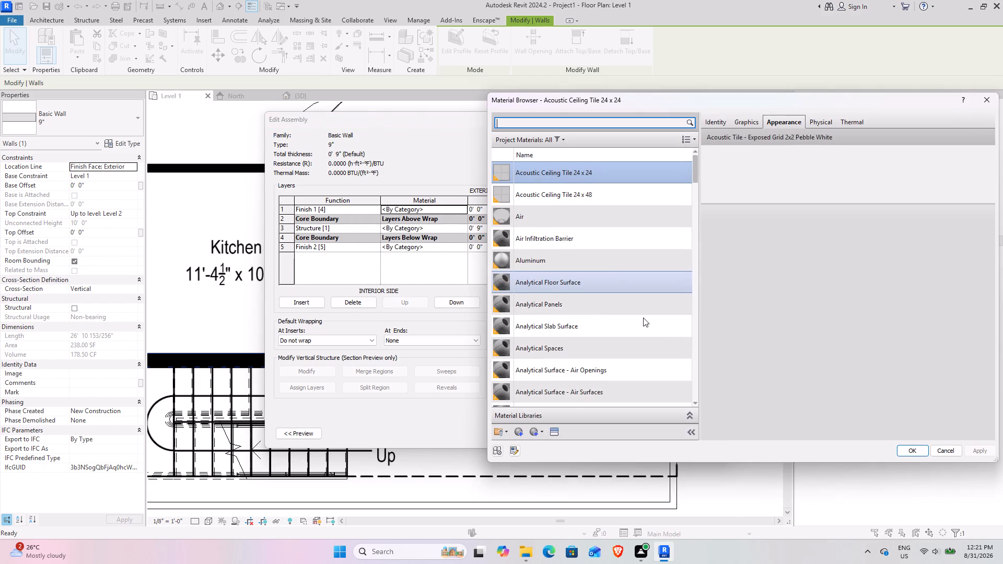
left_click(518, 434)
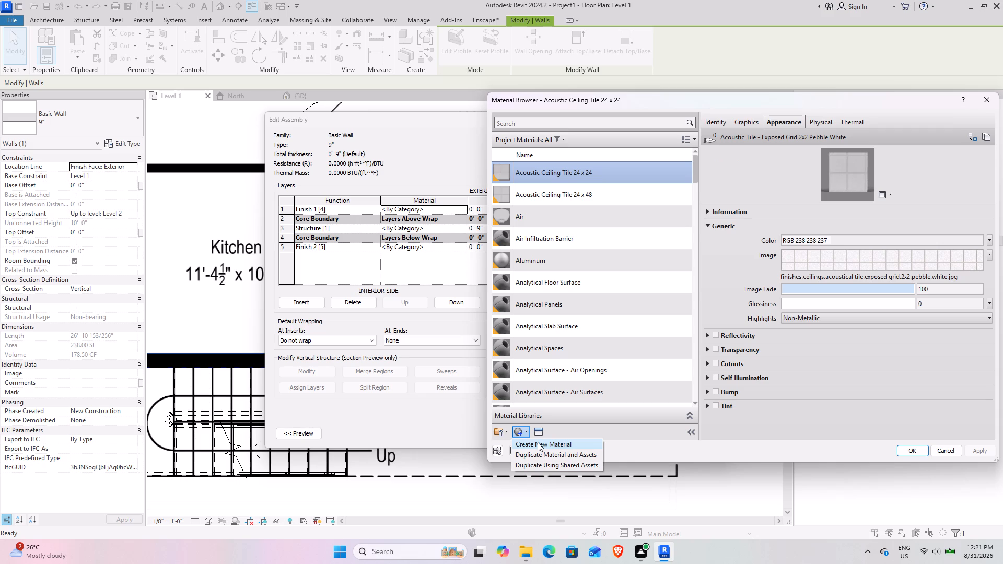
left_click(538, 442)
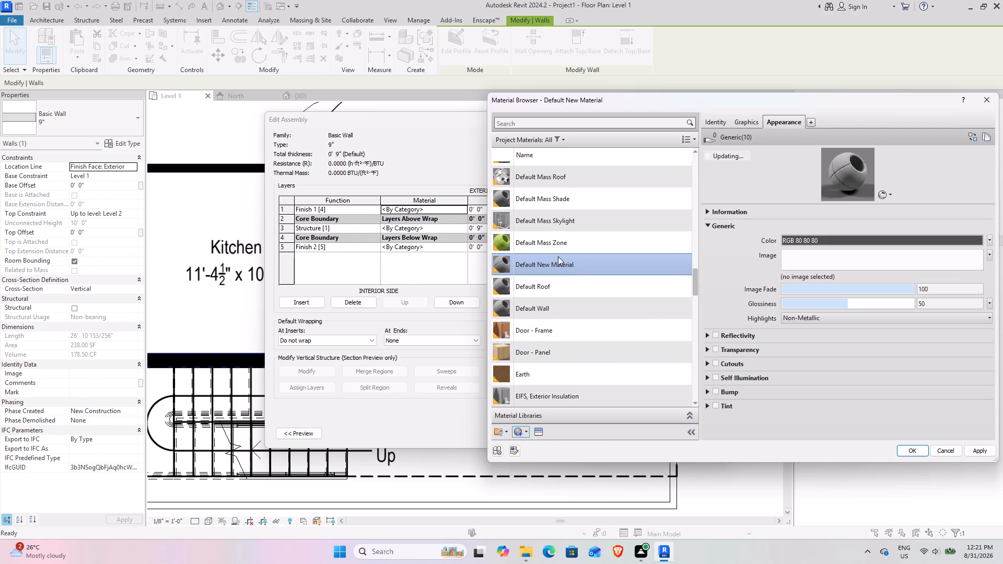
right_click(555, 264)
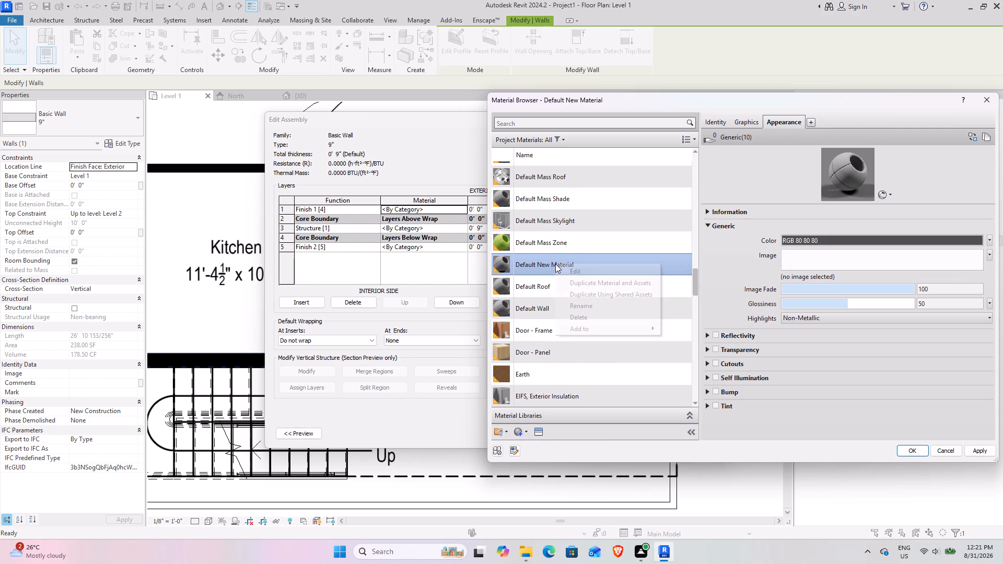
left_click(555, 264)
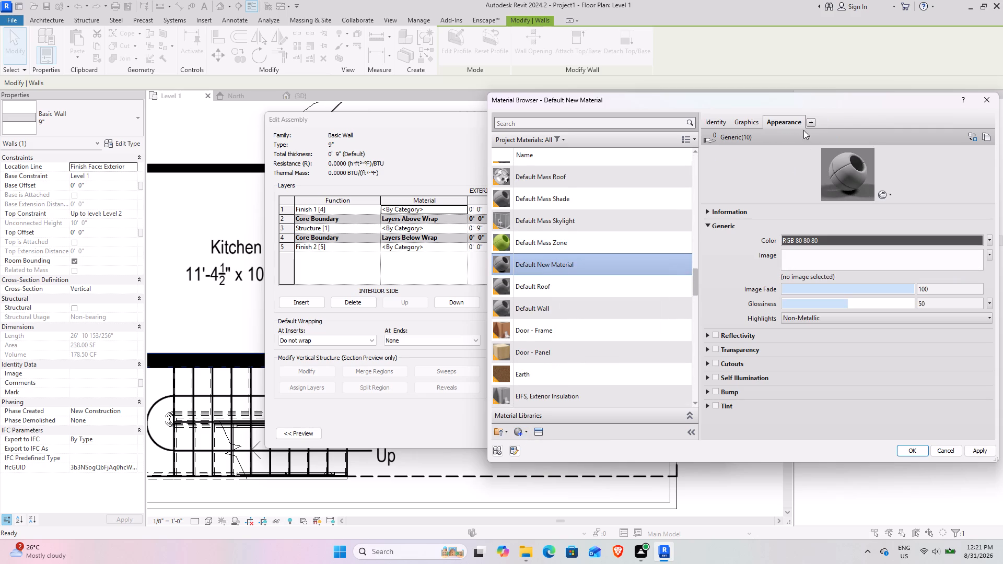
left_click(725, 123)
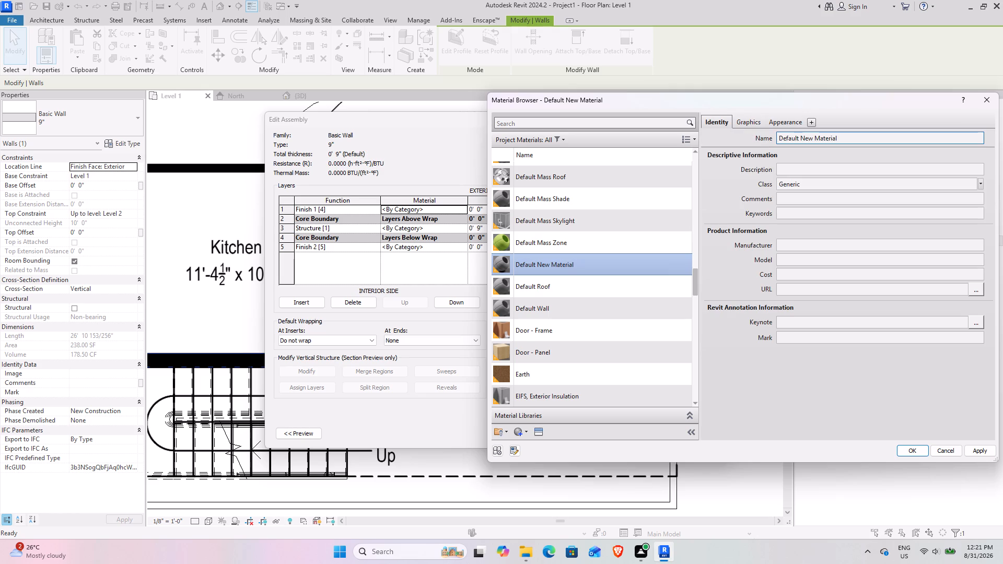
left_click(859, 142)
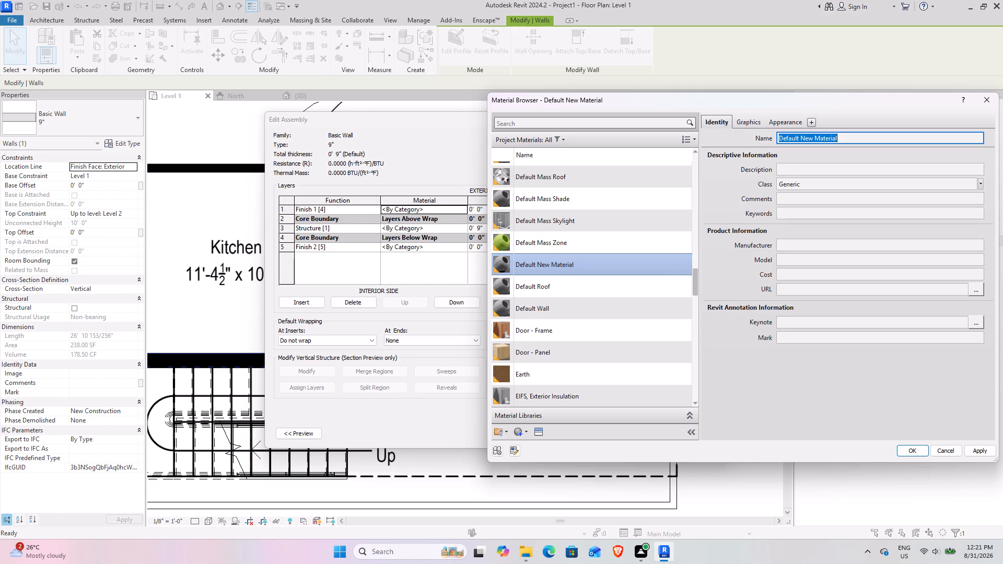
type("HALL")
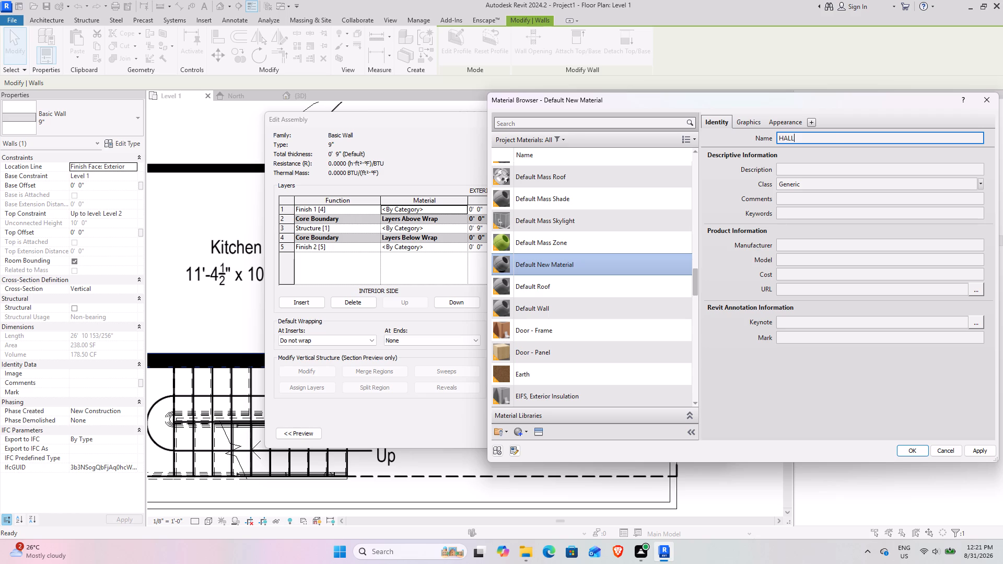
key("space")
type("FLOOR")
type("ING")
Open the Asset Browser at the Flooring: Tile category of the Appearance Library, keeping the material's properties in view.
left_click(536, 434)
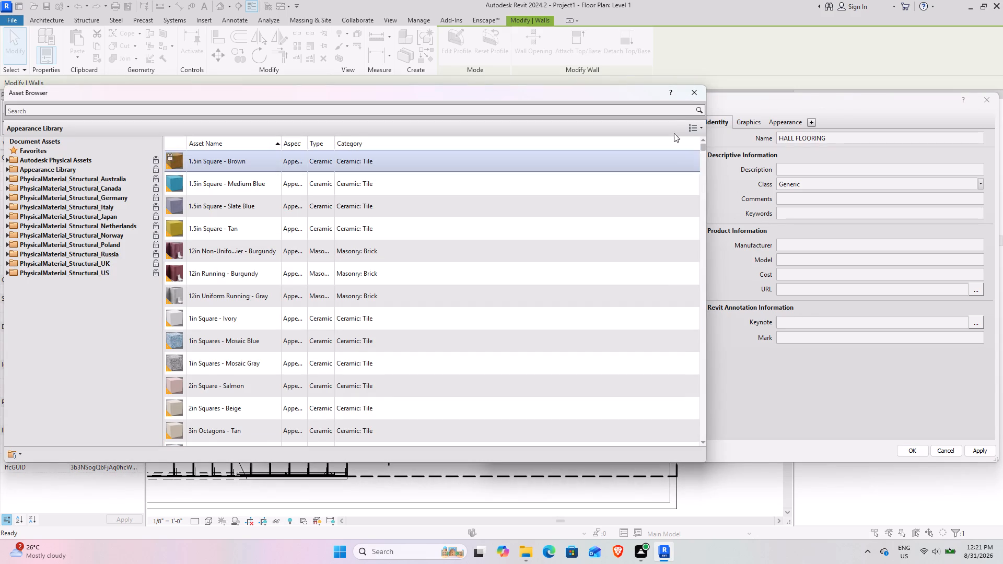
left_click_drag(640, 85, 617, 94)
left_click_drag(604, 99, 367, 268)
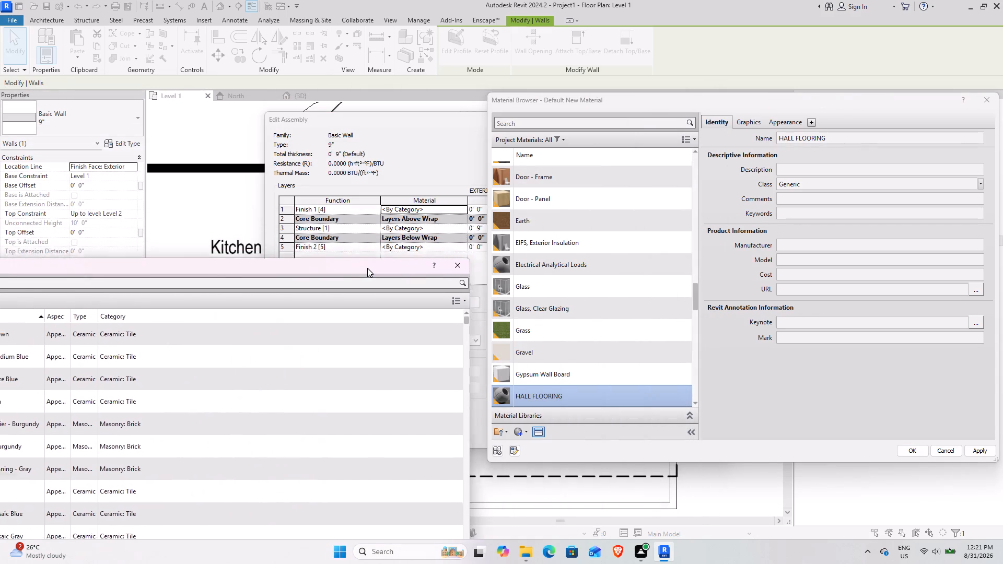
left_click_drag(367, 268, 831, 72)
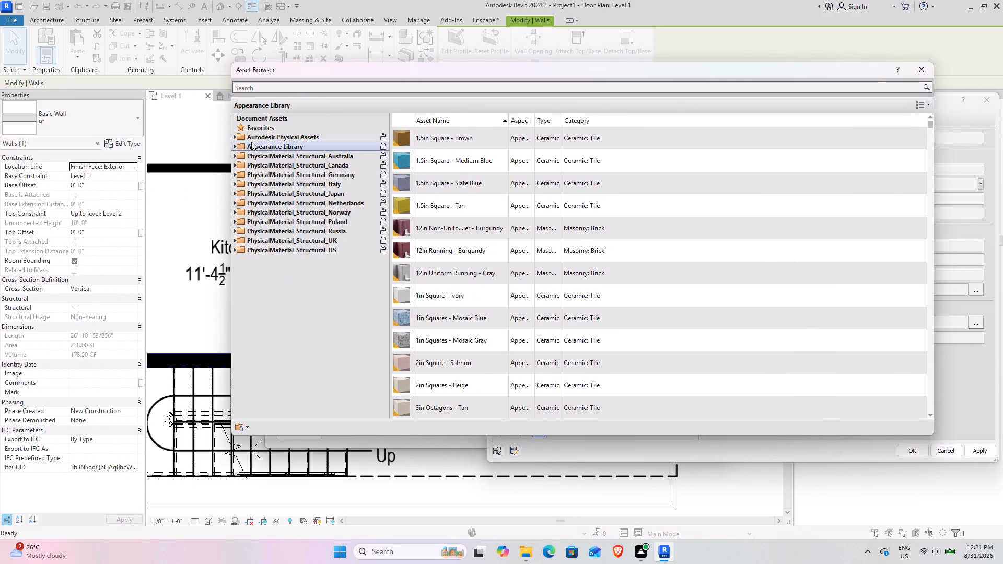
left_click(254, 143)
left_click(254, 143)
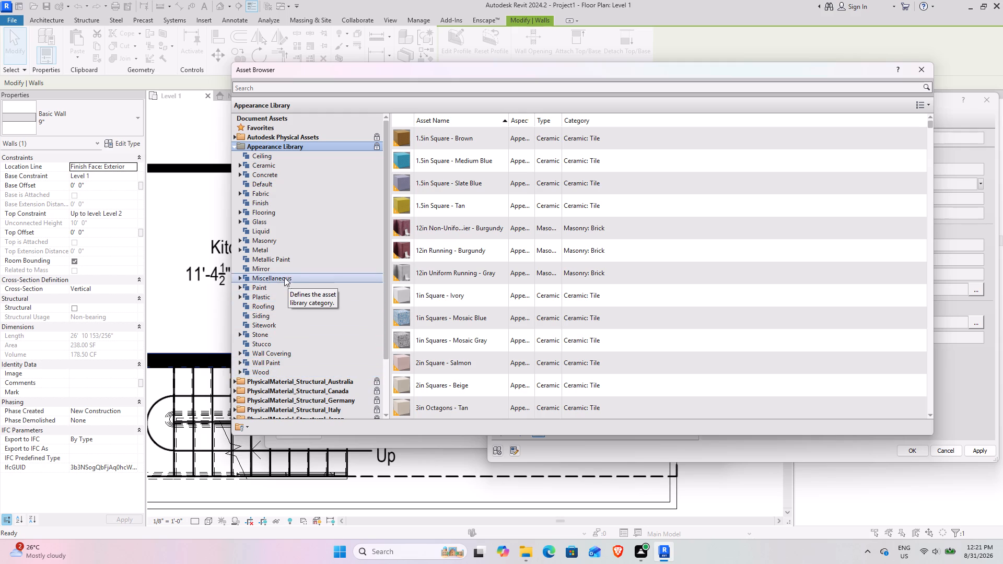
double_click(269, 212)
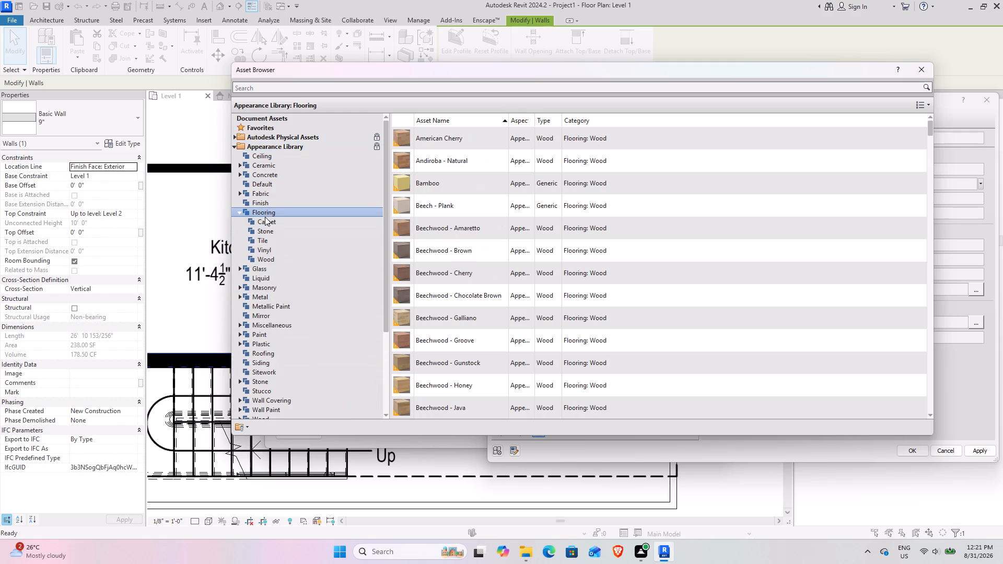
left_click(268, 243)
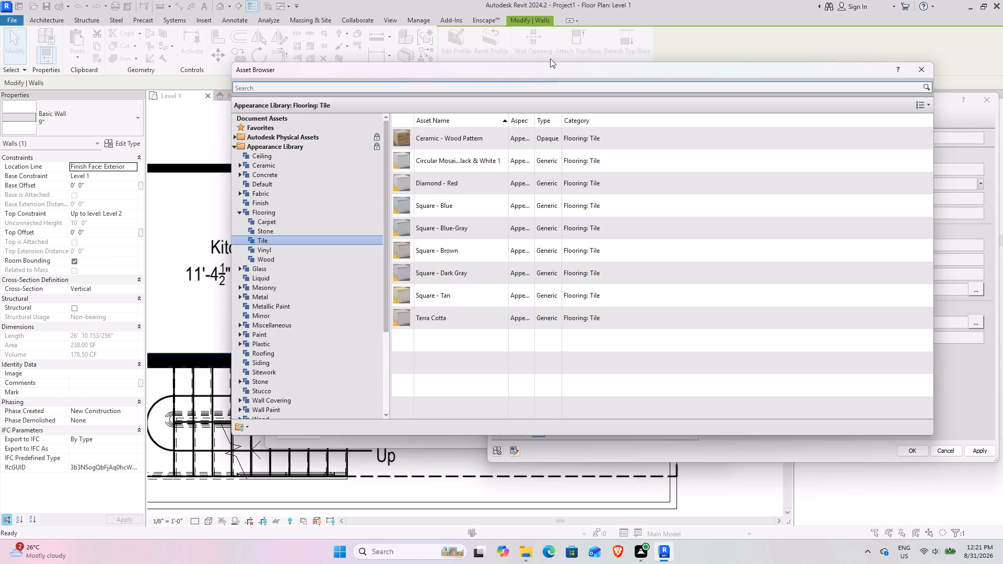
left_click_drag(557, 69, 325, 75)
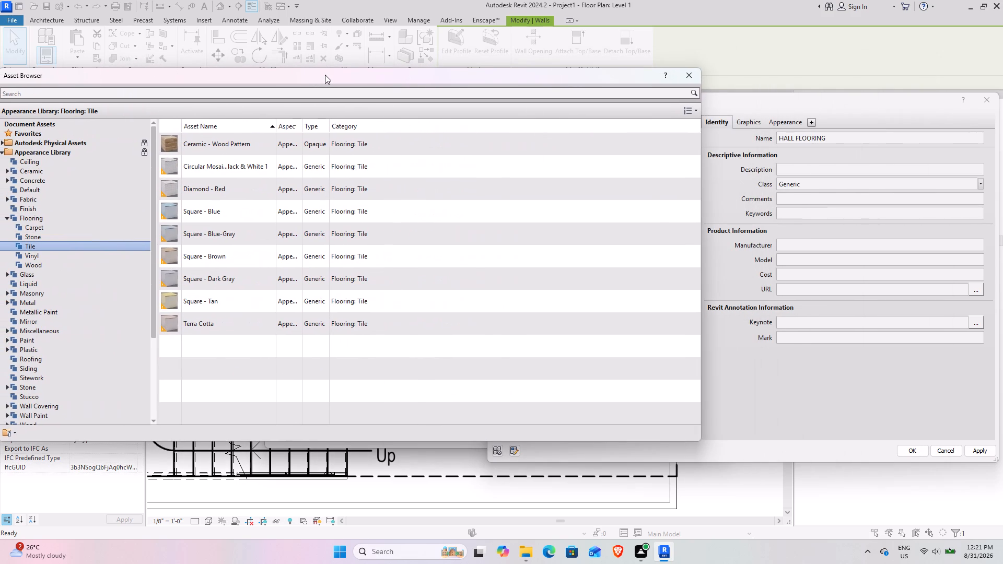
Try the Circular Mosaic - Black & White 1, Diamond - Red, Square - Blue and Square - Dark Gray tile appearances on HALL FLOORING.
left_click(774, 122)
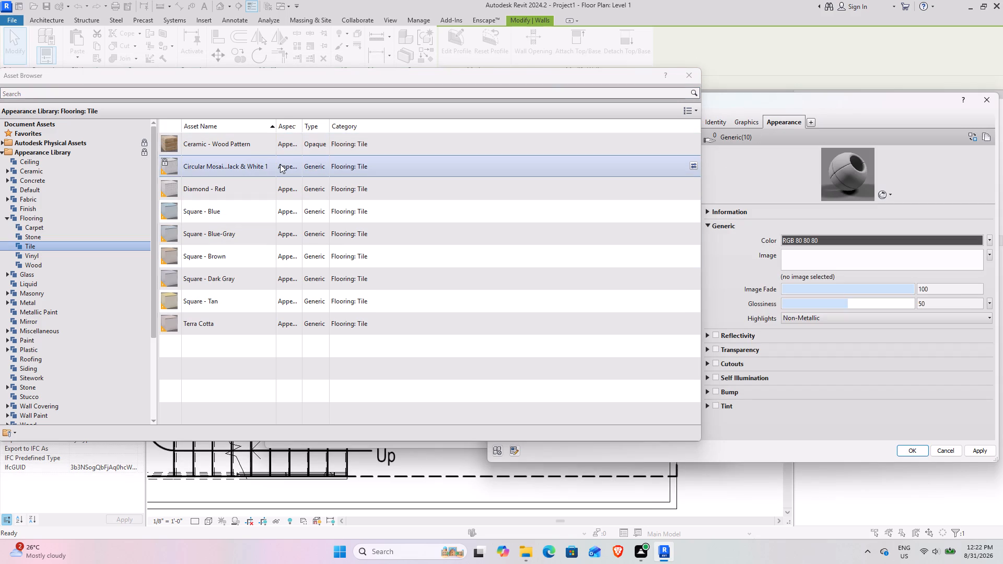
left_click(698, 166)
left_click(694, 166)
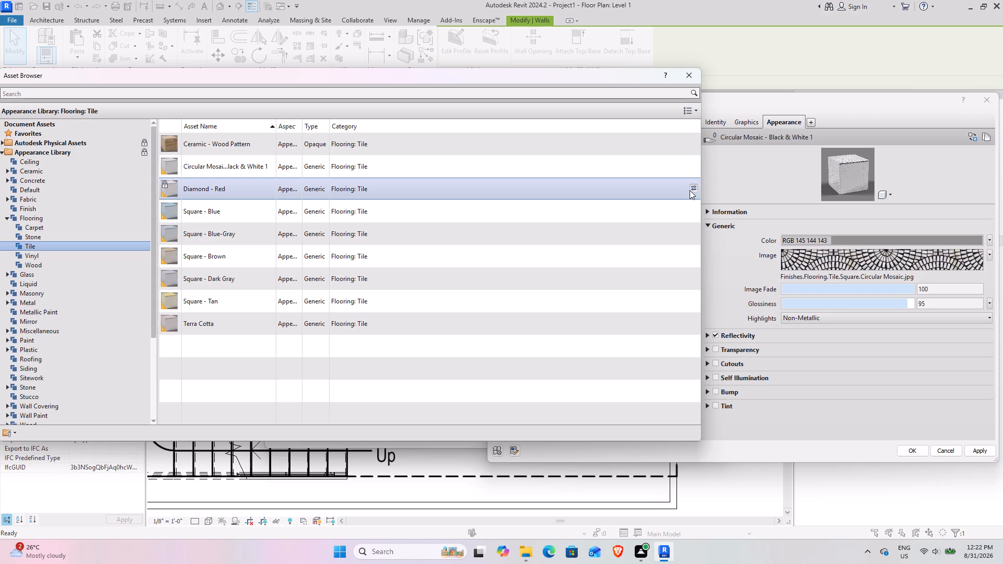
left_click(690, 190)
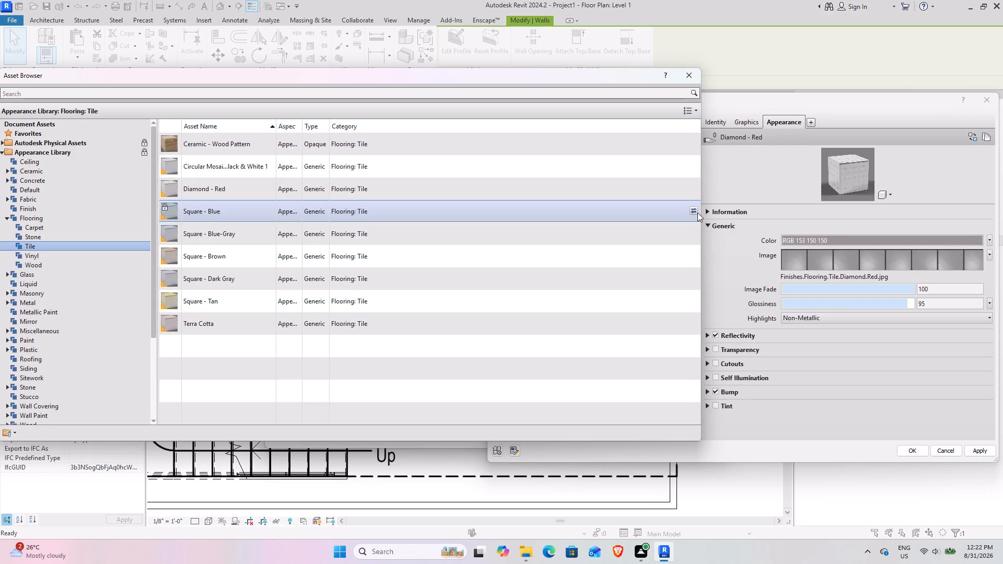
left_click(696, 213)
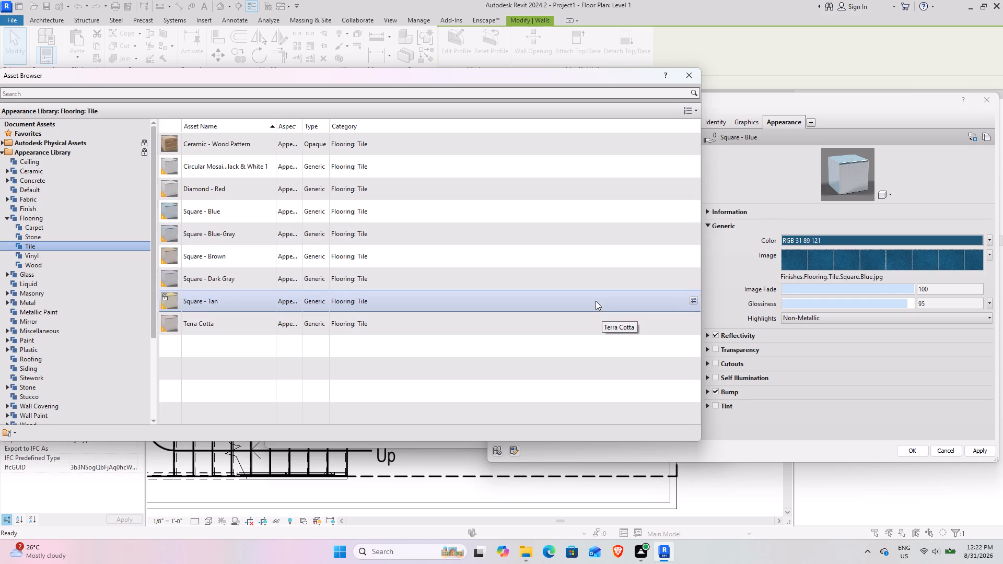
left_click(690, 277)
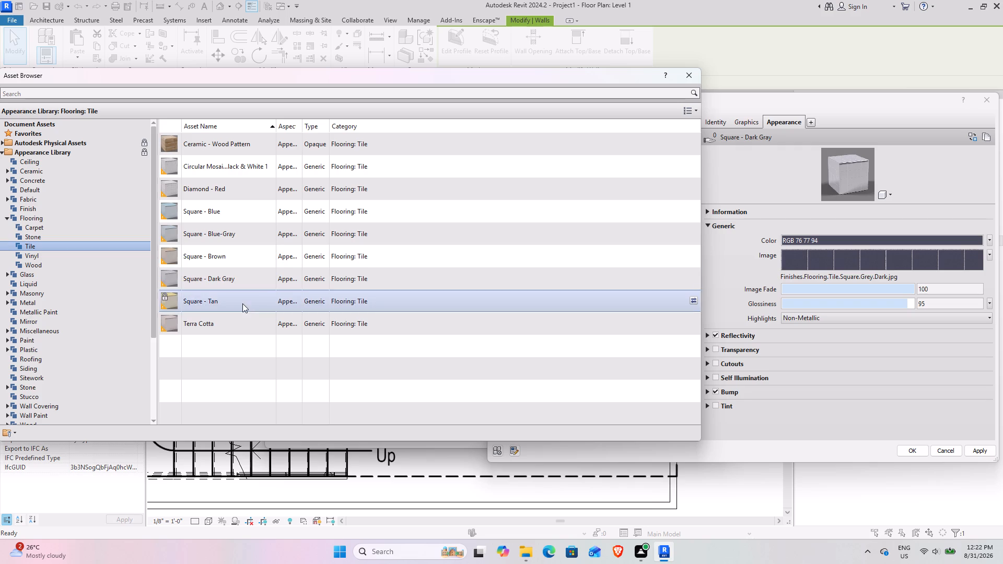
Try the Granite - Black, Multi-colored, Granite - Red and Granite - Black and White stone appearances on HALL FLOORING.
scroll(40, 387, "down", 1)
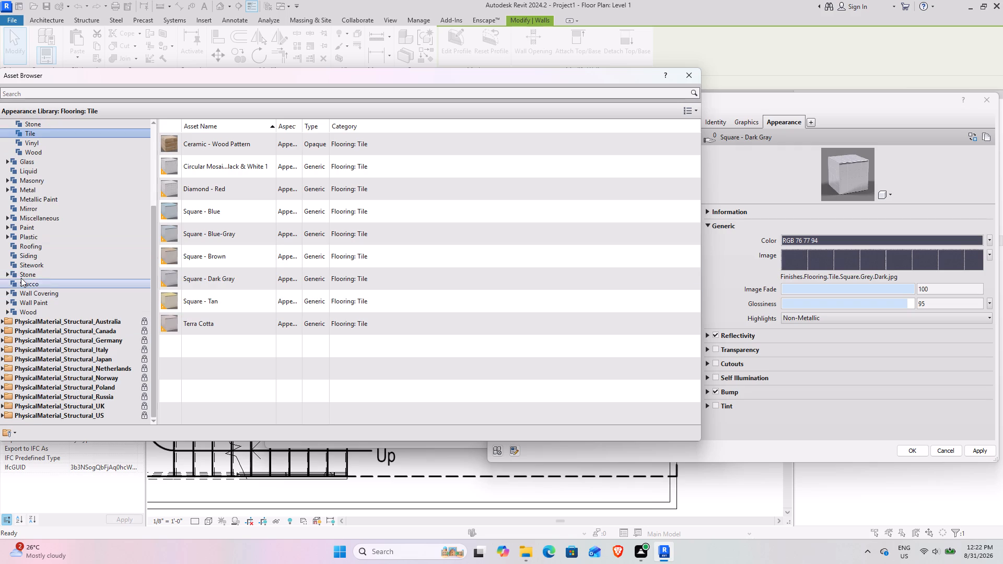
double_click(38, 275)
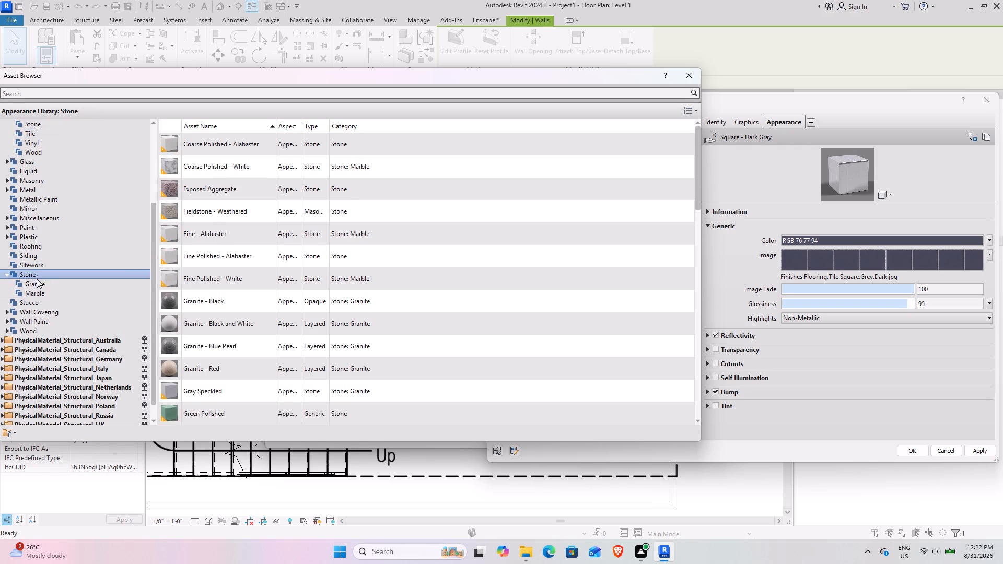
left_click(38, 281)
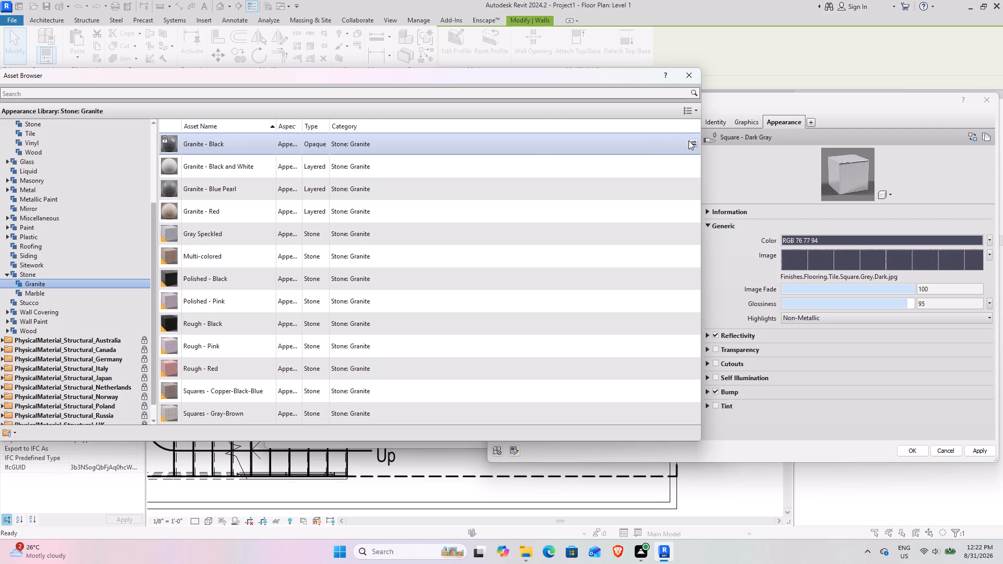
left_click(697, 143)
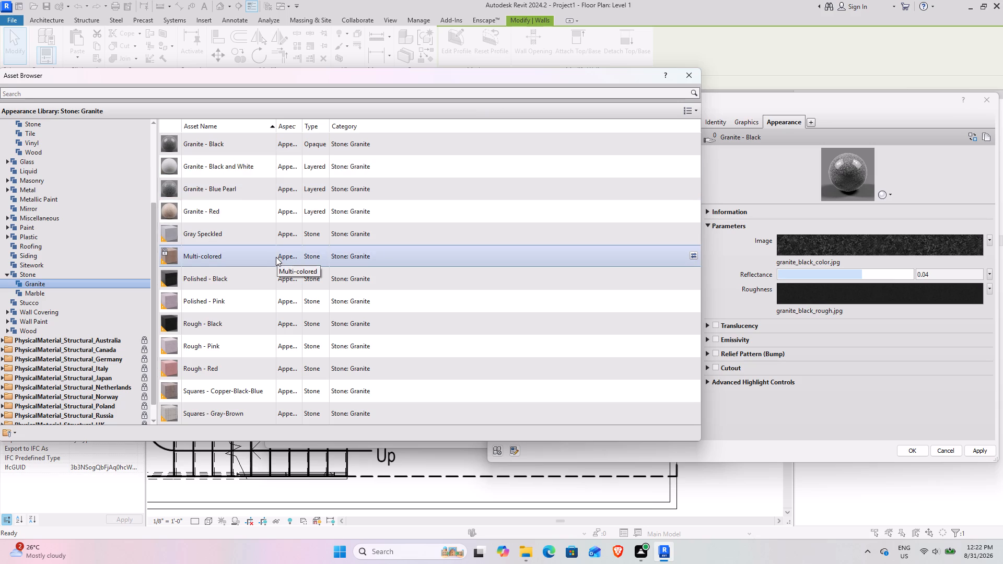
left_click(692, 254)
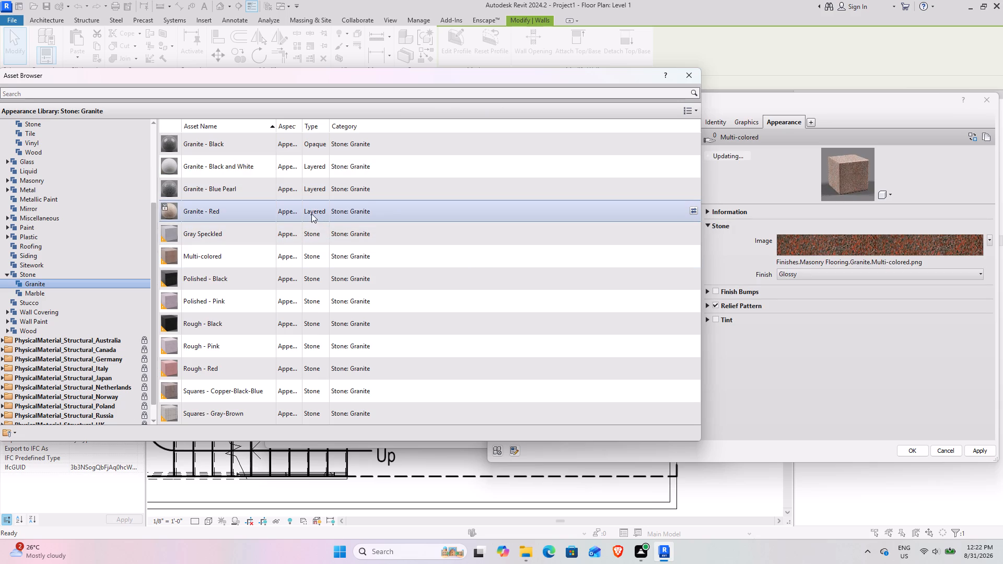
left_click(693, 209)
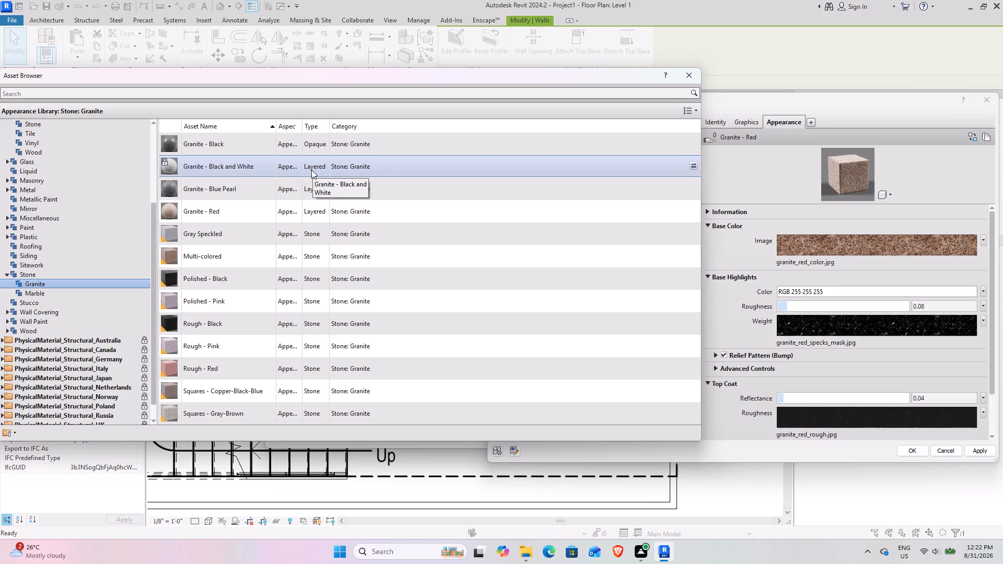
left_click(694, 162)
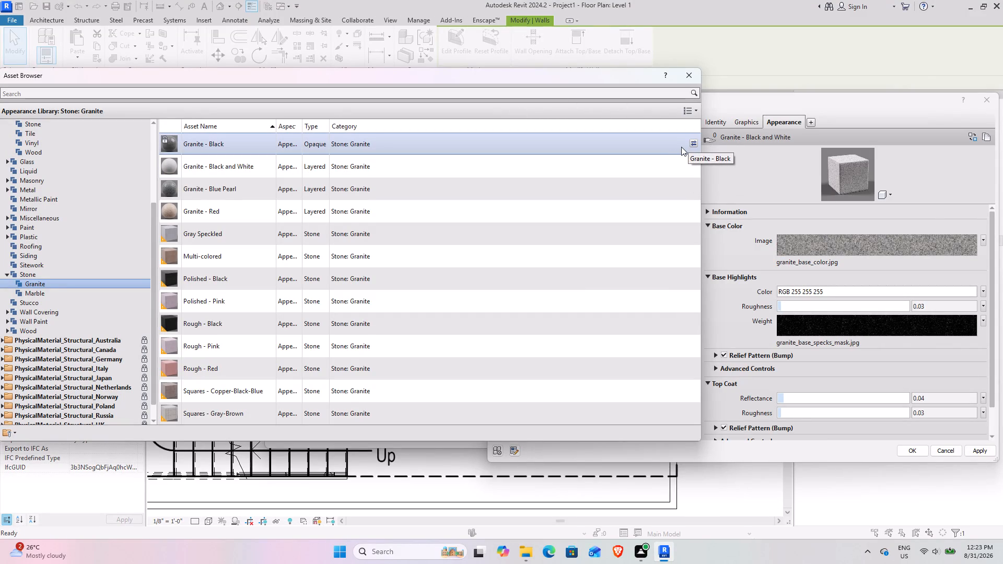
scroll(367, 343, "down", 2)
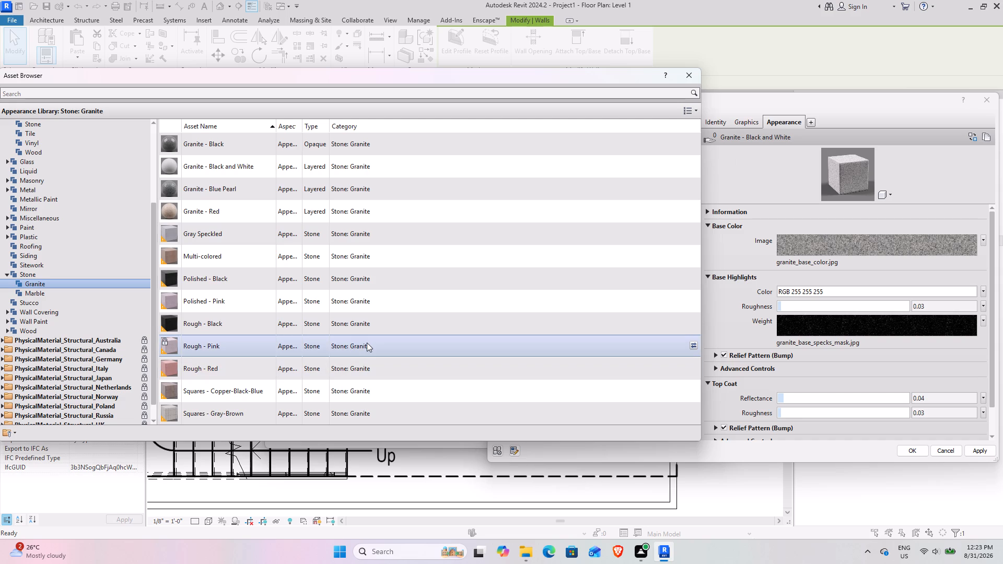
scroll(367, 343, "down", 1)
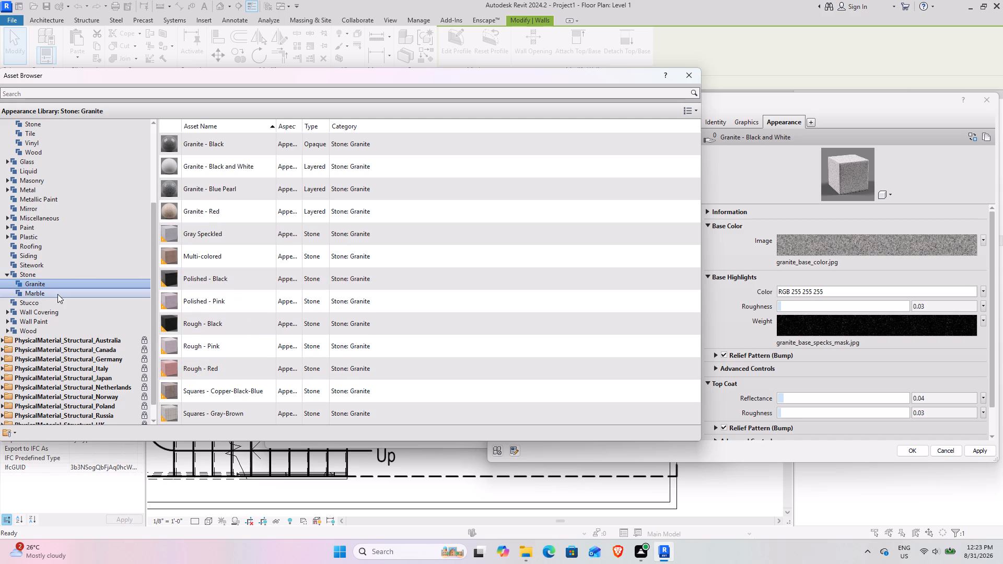
From the Stone: Marble assets, try Fine Polished - White, settle on Square - Large Veins for HALL FLOORING, and close the Asset Browser.
left_click(57, 294)
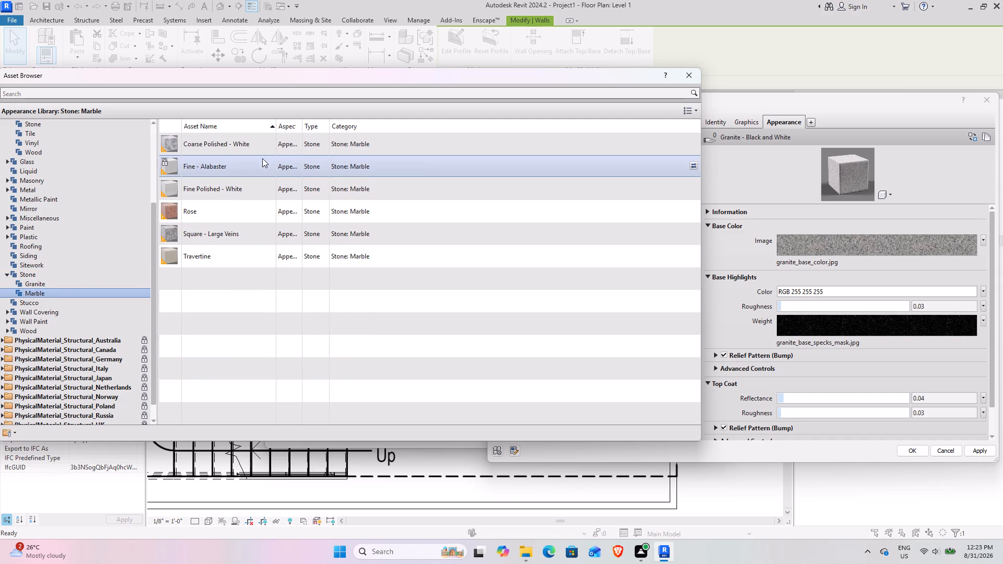
left_click(696, 191)
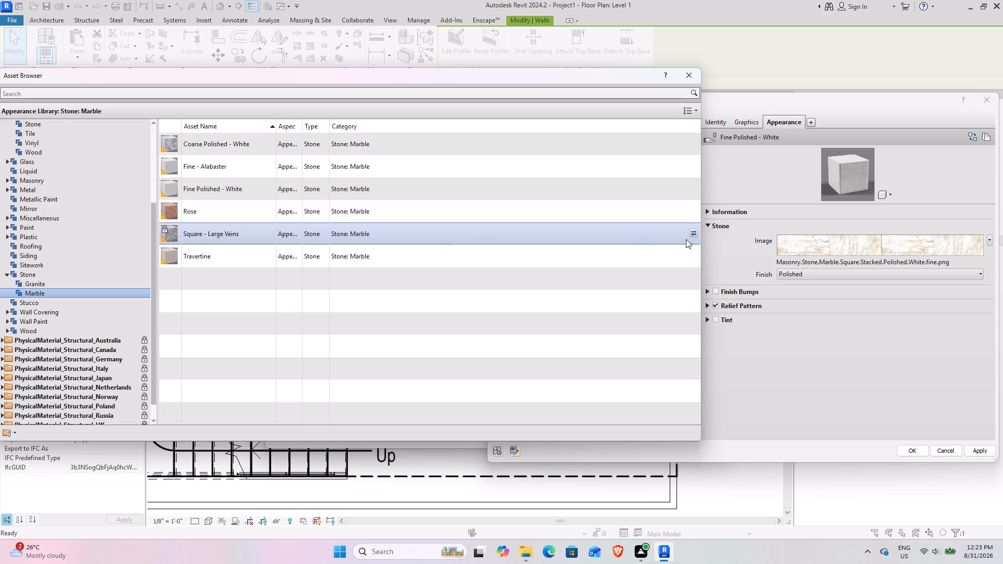
left_click(691, 233)
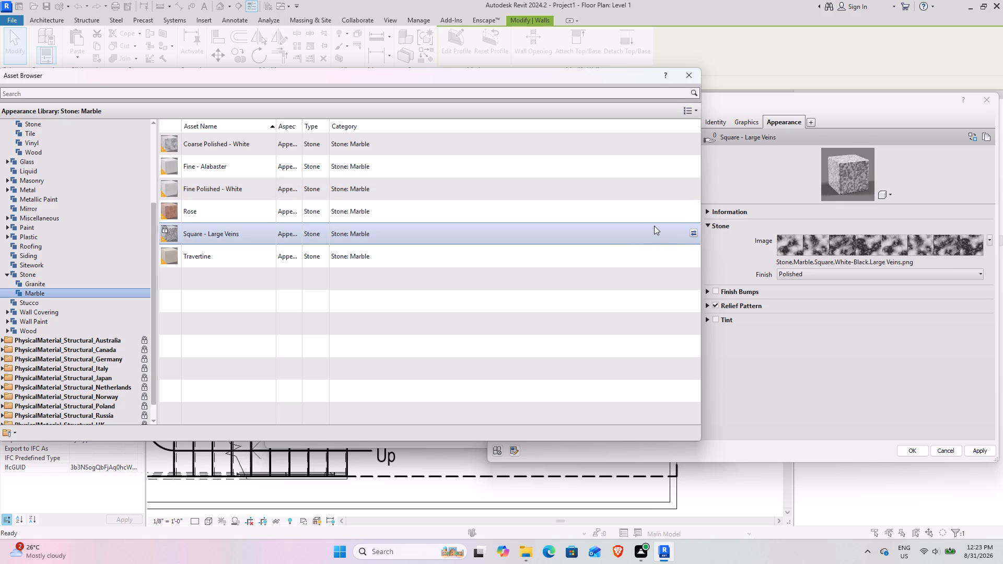
left_click(696, 76)
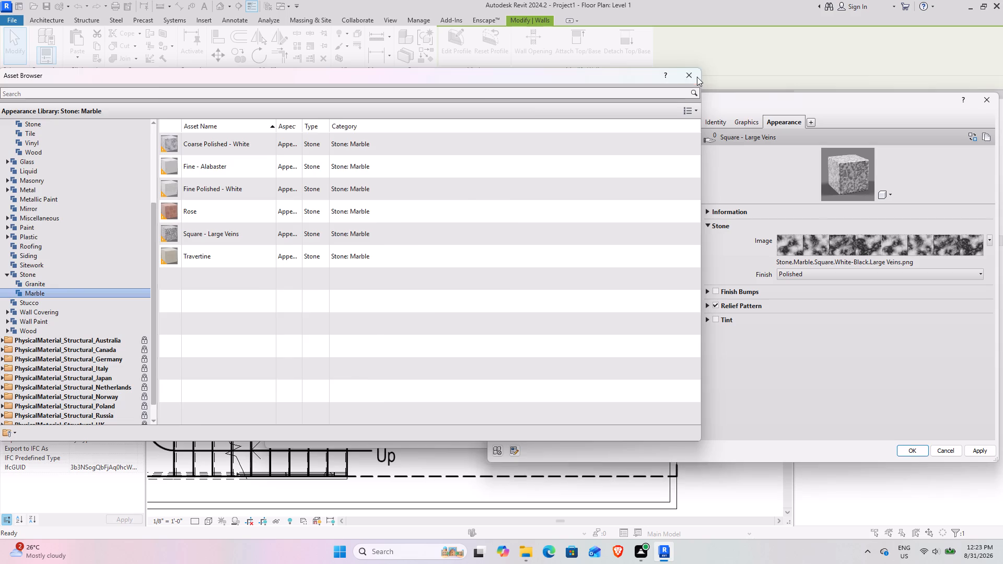
Set the HALL FLOORING material's shading to use its render appearance.
left_click(749, 119)
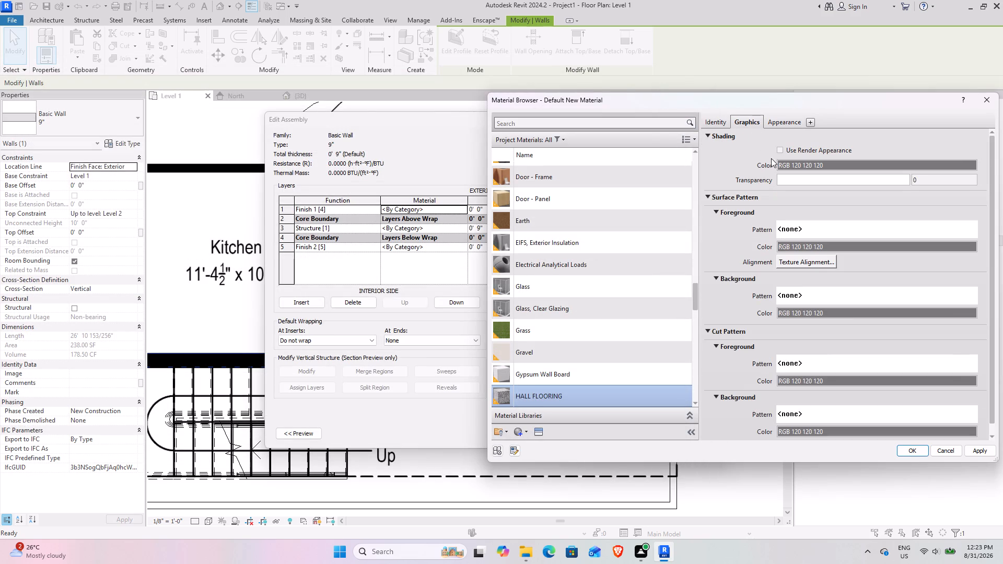
left_click(779, 150)
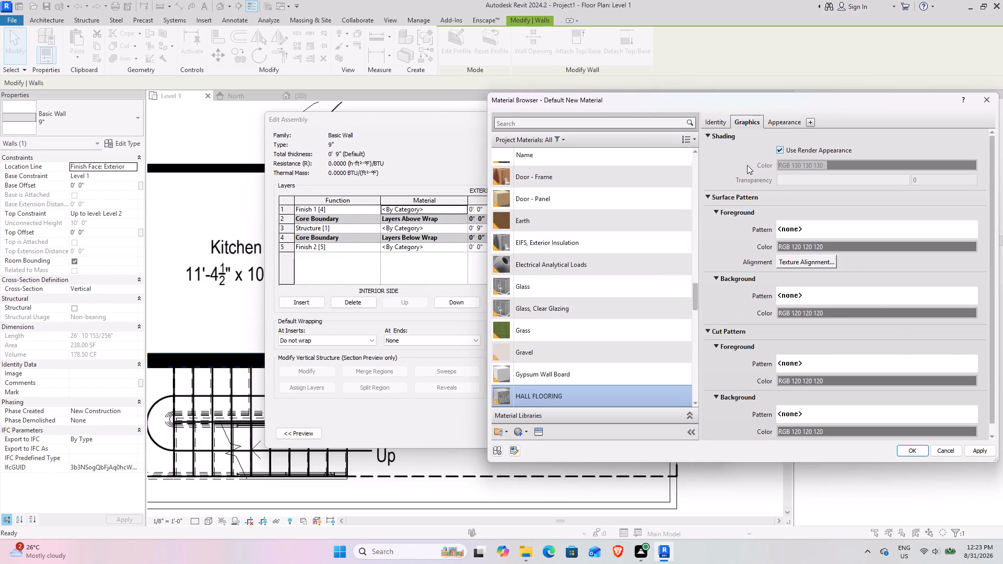
Unlink the marble texture's sample-size proportions and set its width to 2'-0" and height to 4'-0".
left_click(788, 120)
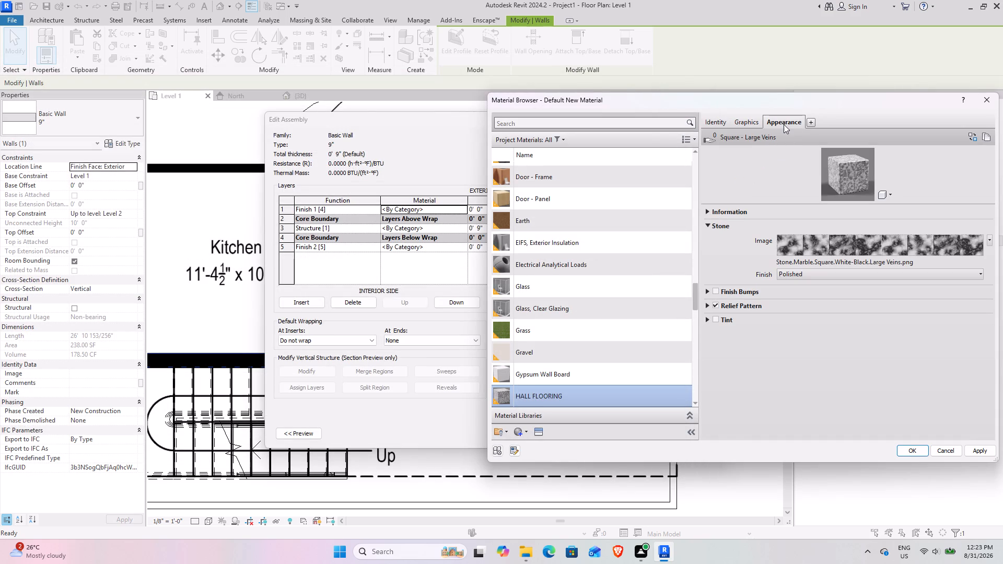
left_click(863, 246)
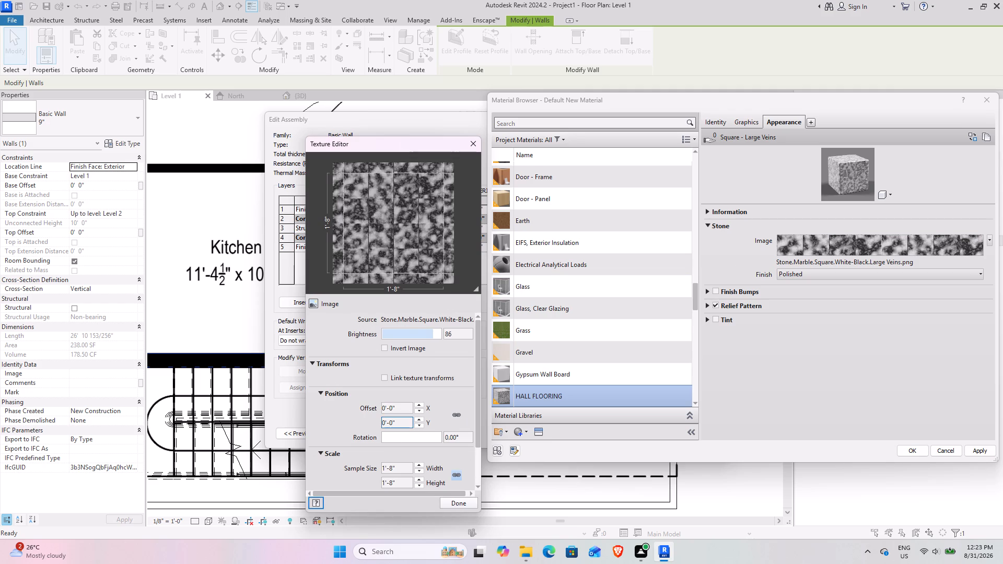
scroll(413, 427, "down", 3)
scroll(411, 422, "up", 3)
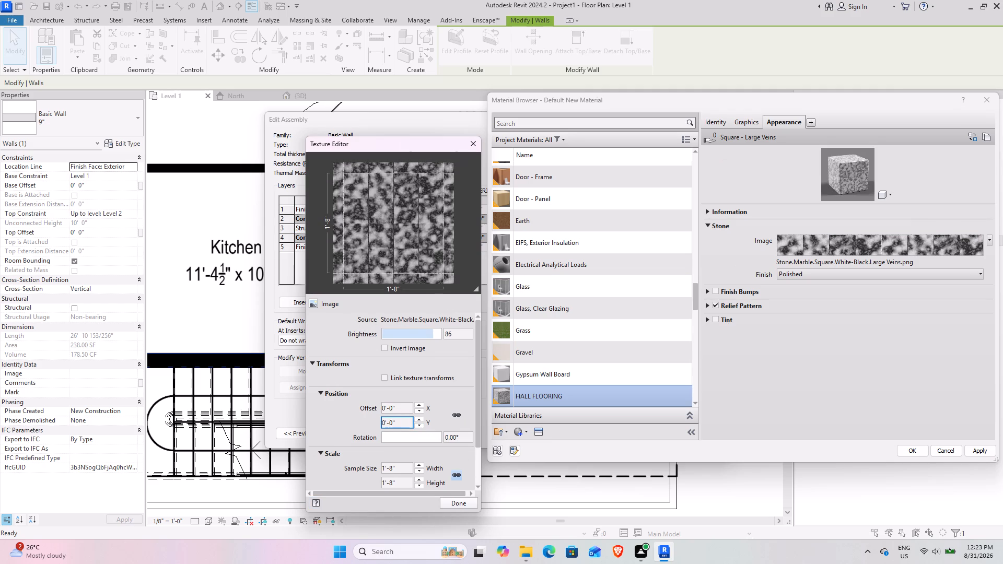
left_click(456, 475)
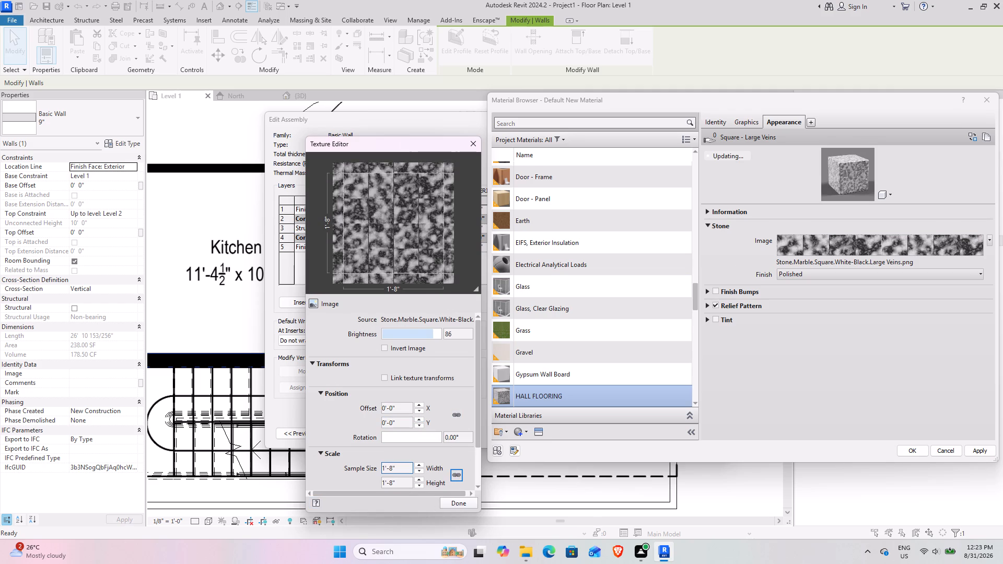
left_click(404, 474)
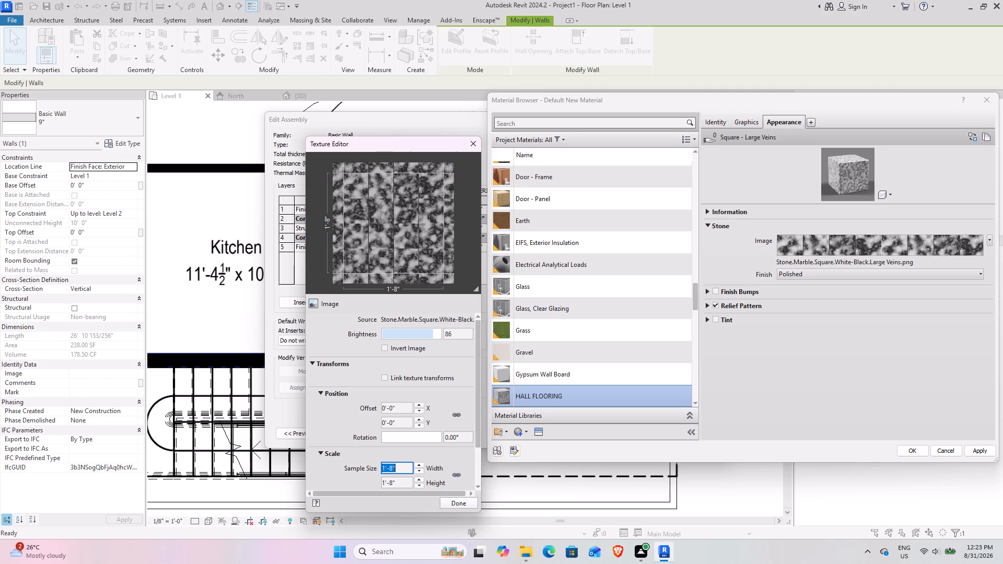
key("2")
key("Return")
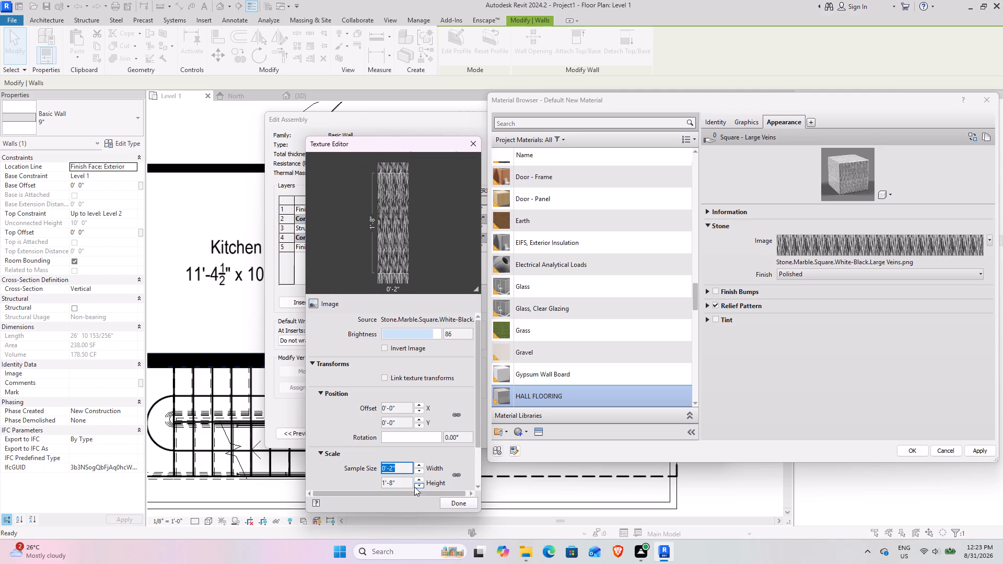
left_click(407, 465)
left_click_drag(406, 465, 379, 467)
type("2'")
key("Return")
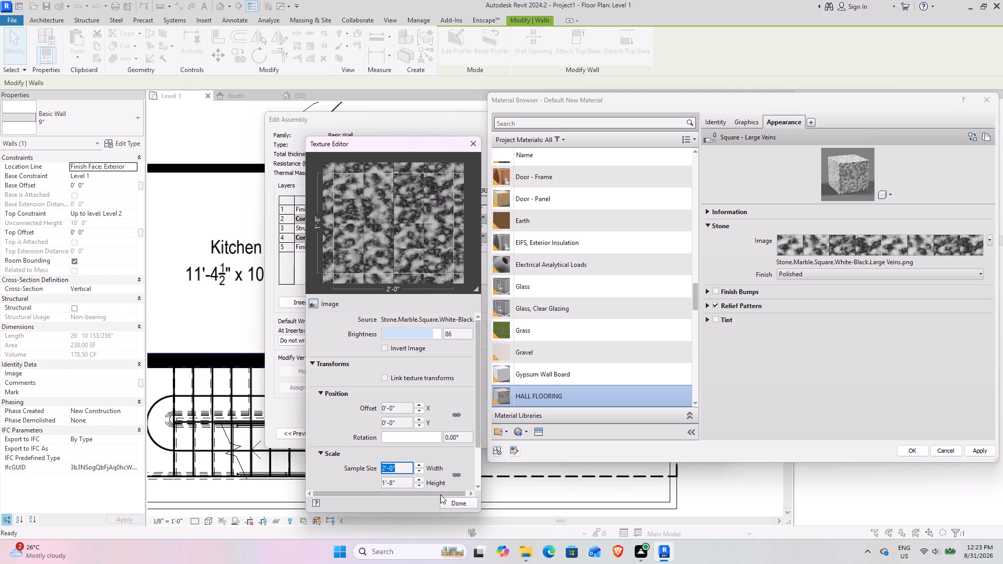
left_click(395, 486)
type("4'")
key("Return")
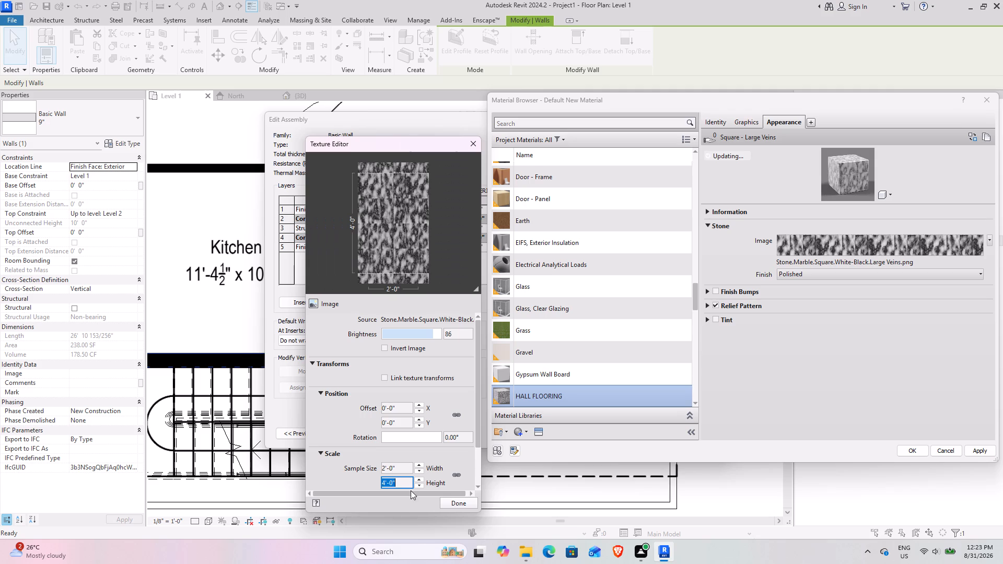
left_click(457, 504)
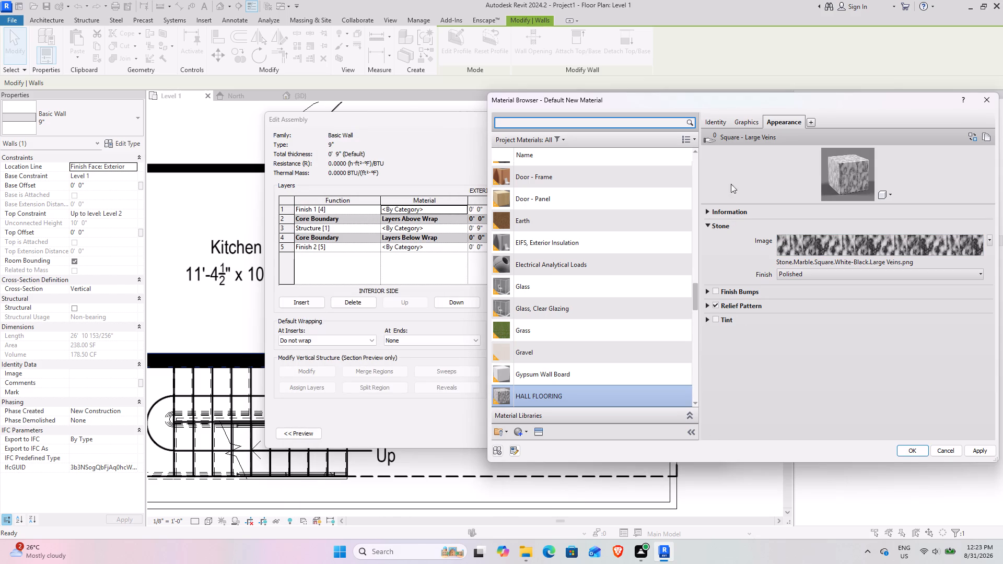
Review the graphics, identity and appearance properties of the HALL FLOORING material.
left_click(742, 122)
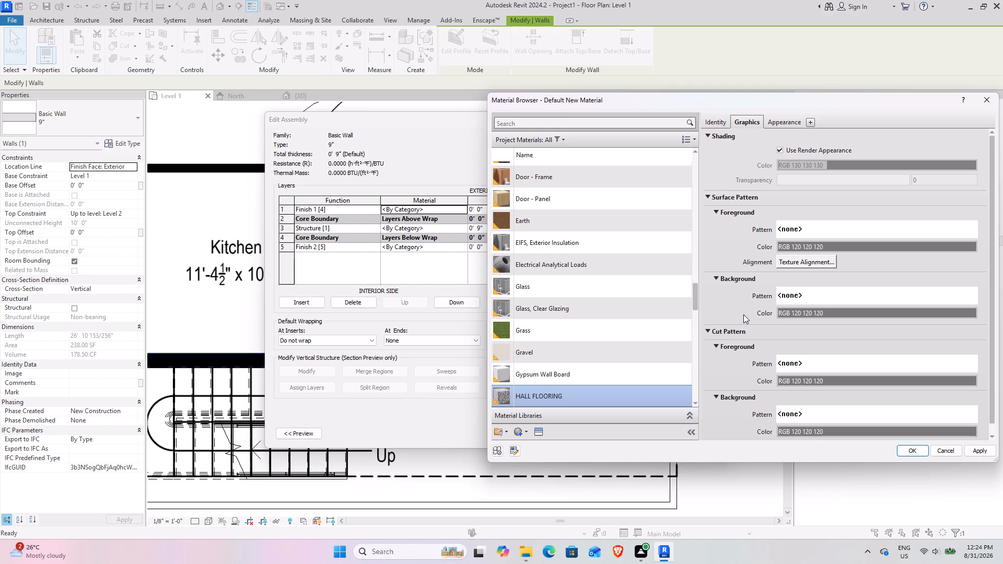
scroll(743, 314, "down", 2)
scroll(743, 314, "up", 3)
left_click(717, 122)
left_click(759, 121)
left_click(773, 121)
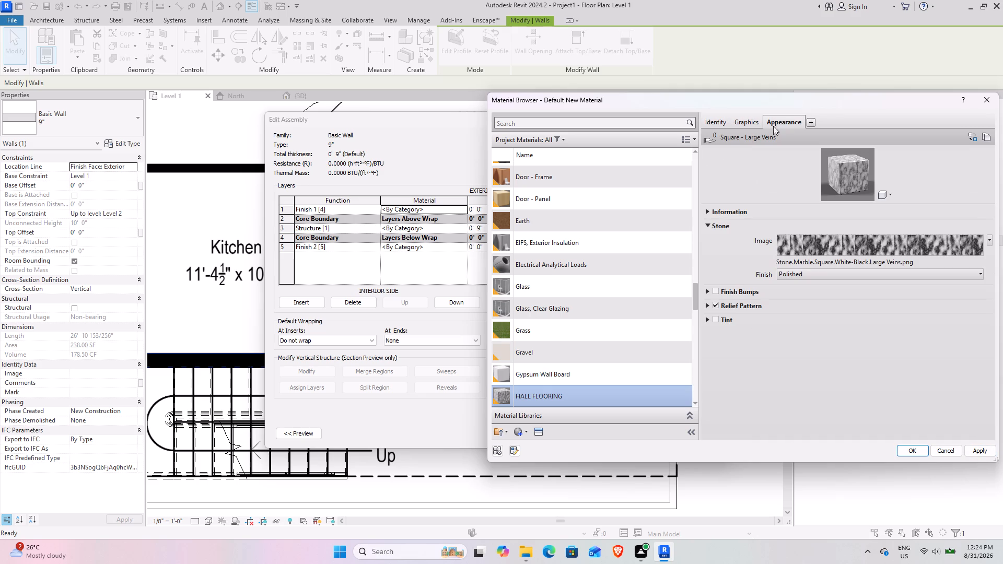
Check the HALL FLOORING relief pattern and finish bumps, and assign the material to the wall's Finish 1 layer.
left_click(705, 303)
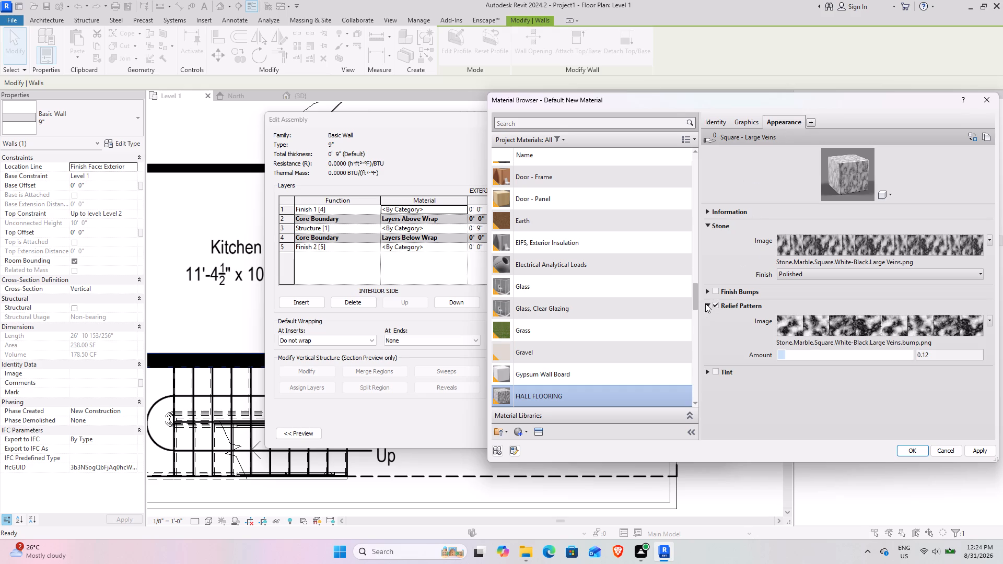
left_click(705, 303)
left_click(705, 289)
left_click(705, 289)
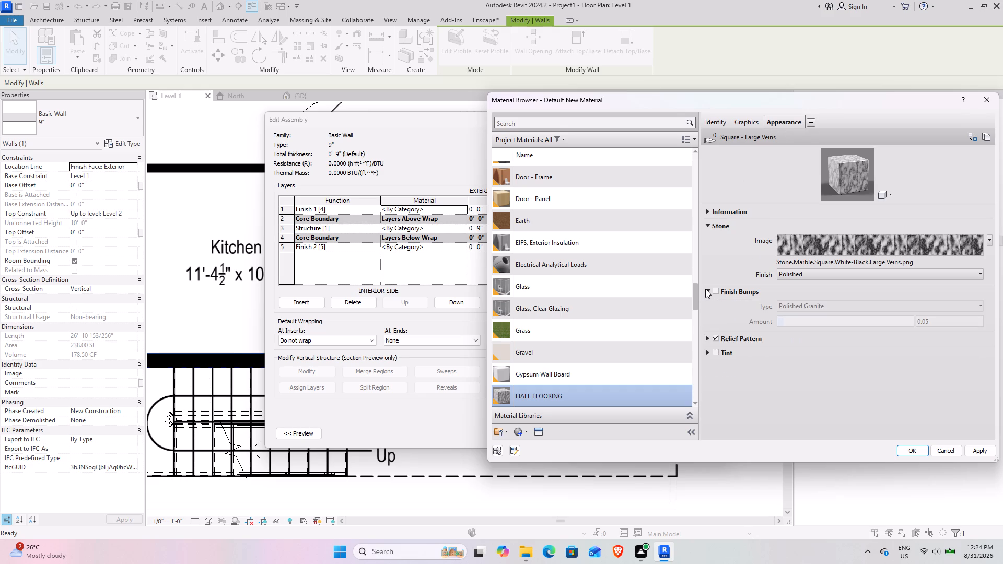
left_click(994, 452)
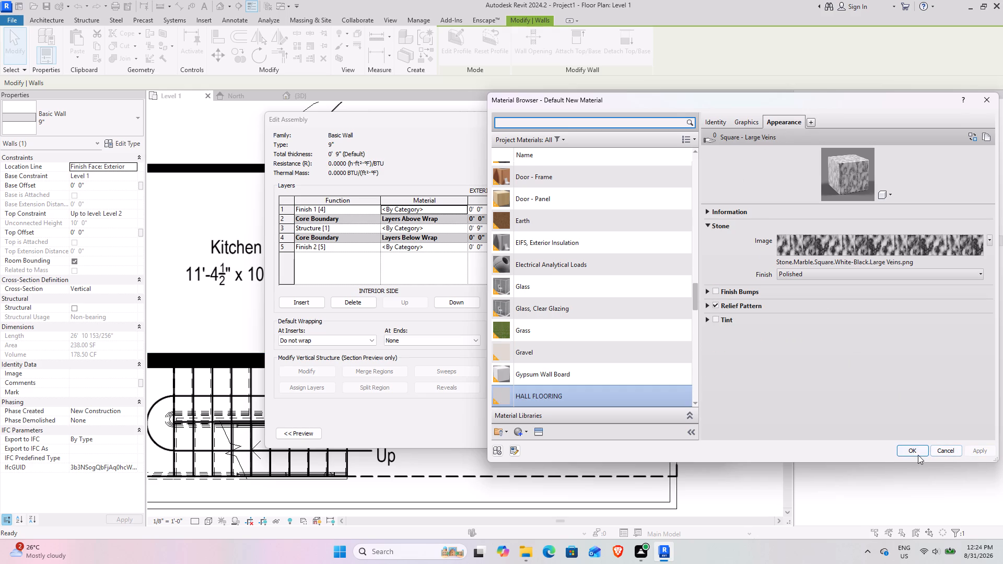
left_click(916, 455)
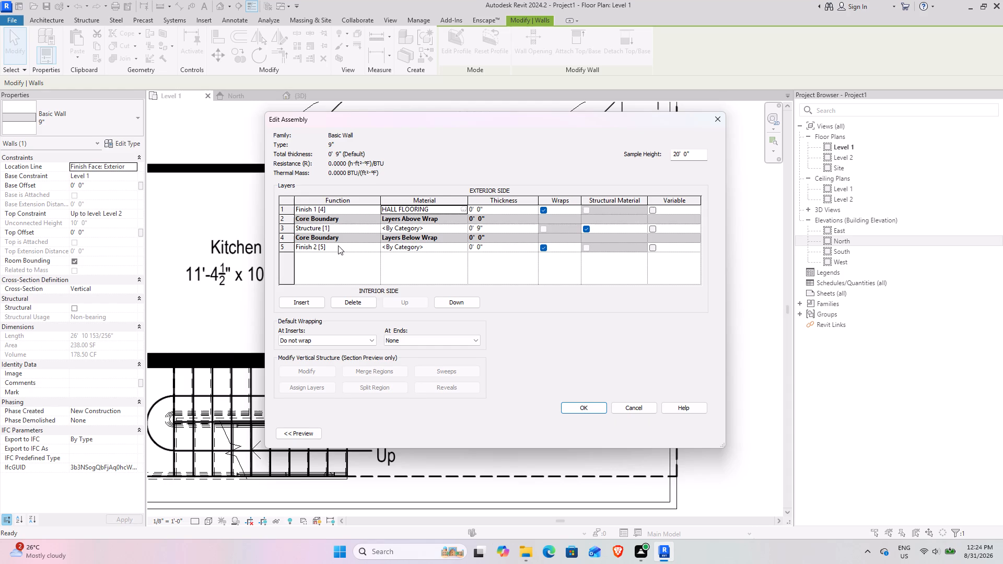
Delete the Finish 2 layer from the 9" wall assembly.
scroll(352, 230, "up", 6)
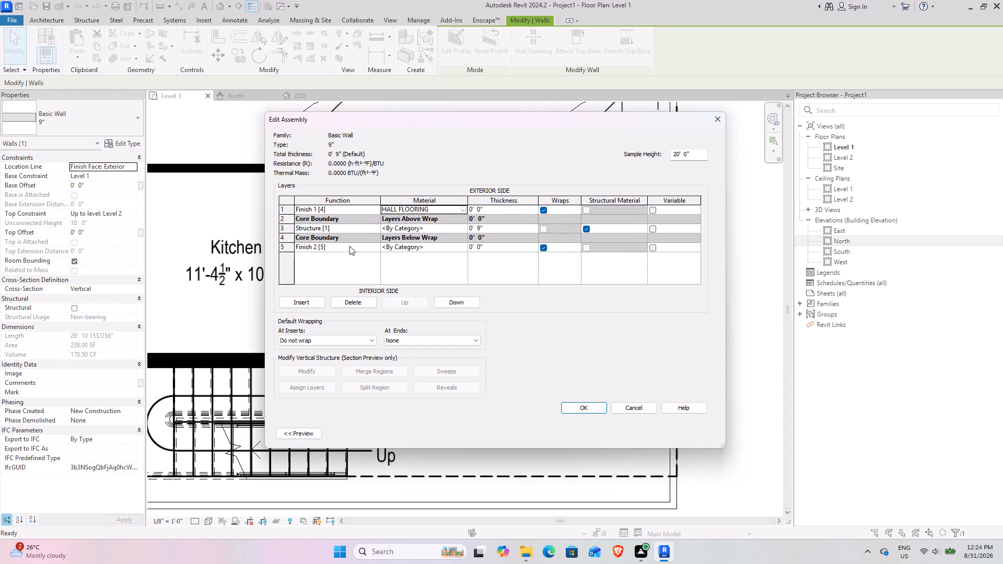
left_click(352, 246)
left_click(361, 307)
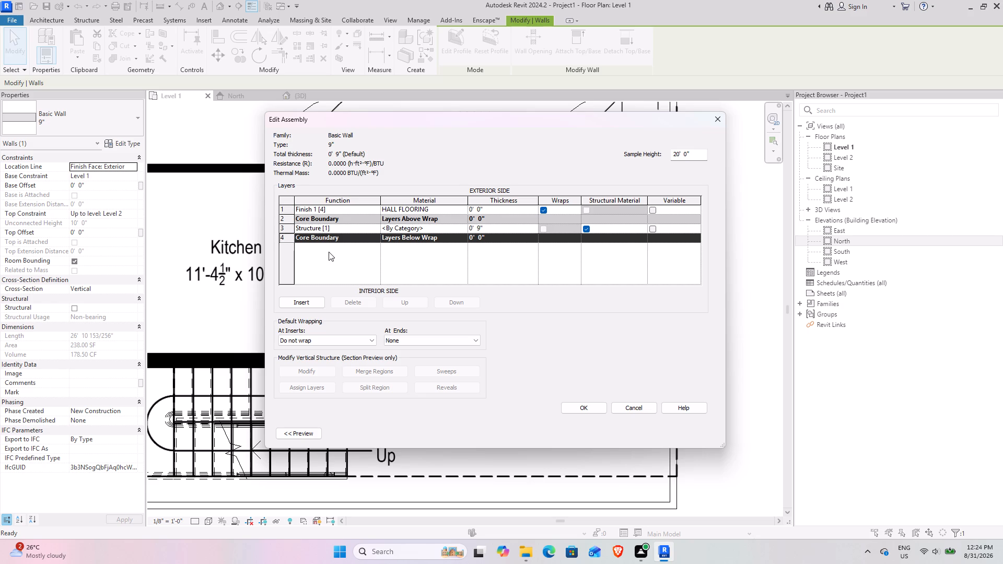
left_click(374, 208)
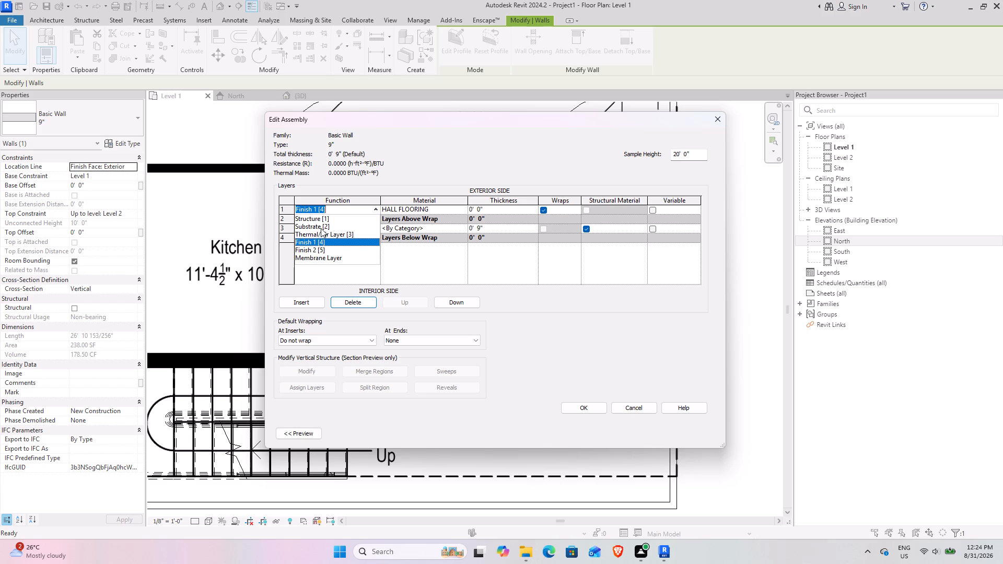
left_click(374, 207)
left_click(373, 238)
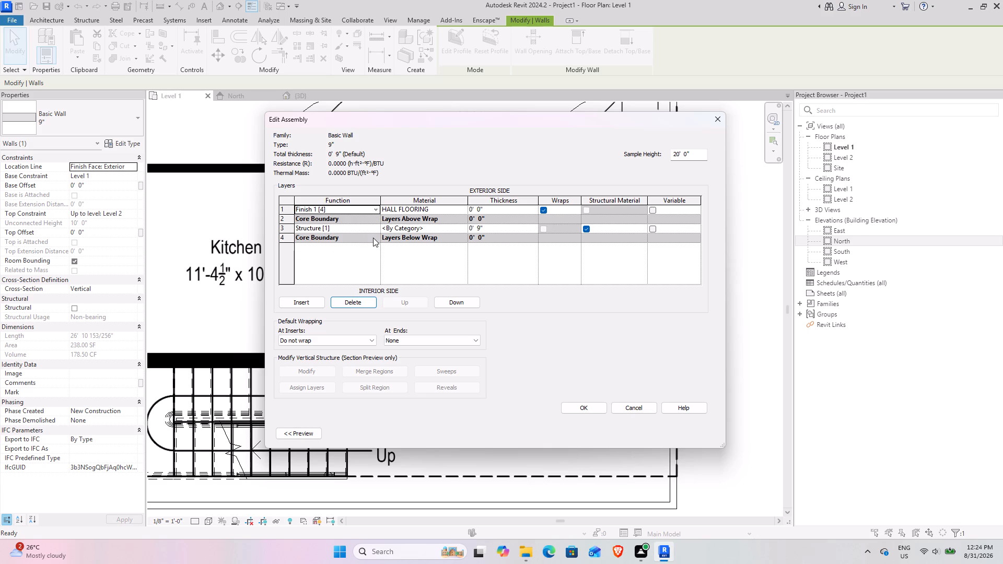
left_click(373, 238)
Set the HALL FLOORING finish layer's thickness to 1" and apply the changes to the 9" wall type.
left_click(501, 213)
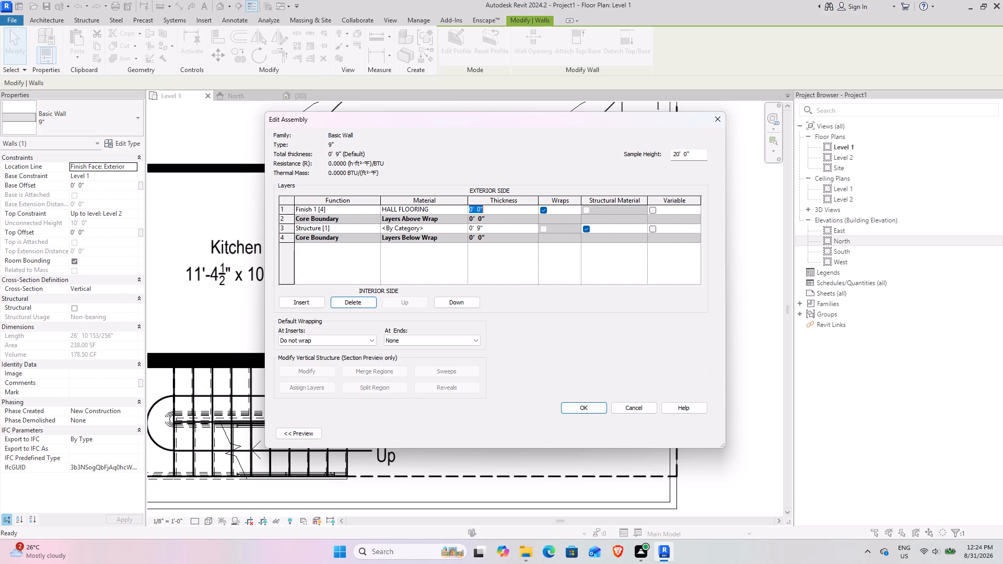
type("1\"")
key("Return")
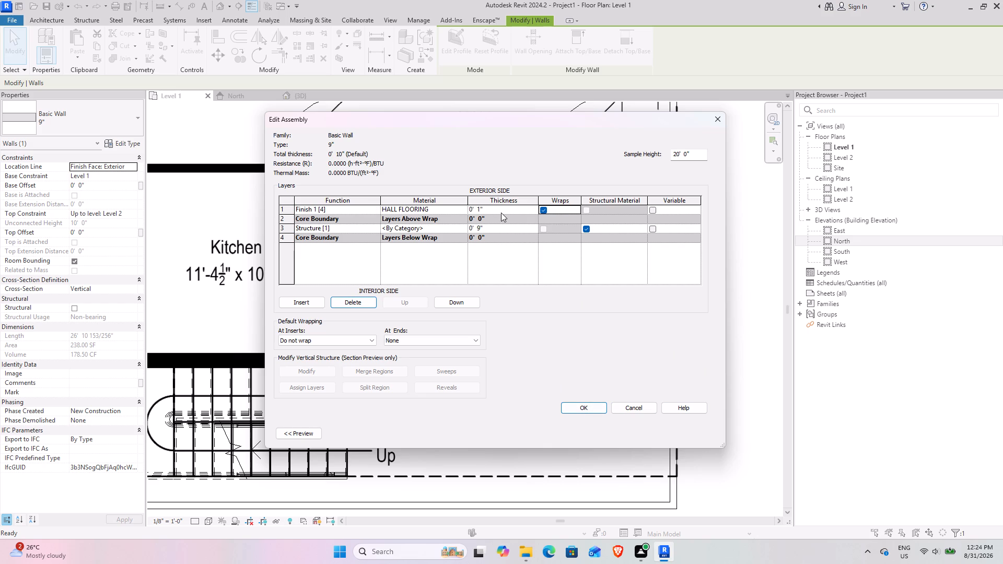
left_click(587, 405)
left_click(691, 433)
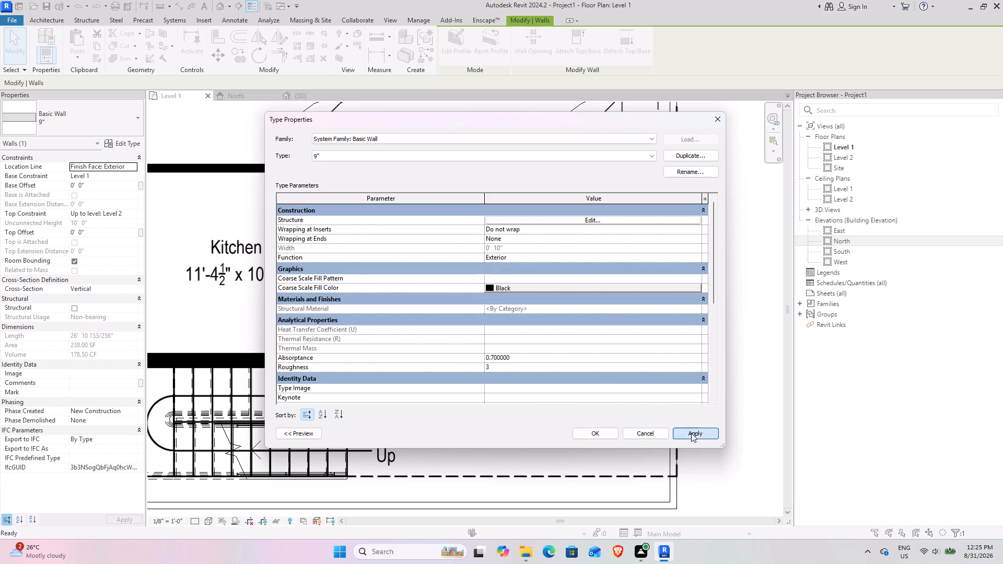
left_click(607, 438)
Examine how the 9" walls sit over the PDF plan on Level 1, especially the front wall by the kitchen and hall.
middle_click_drag(386, 226, 415, 326)
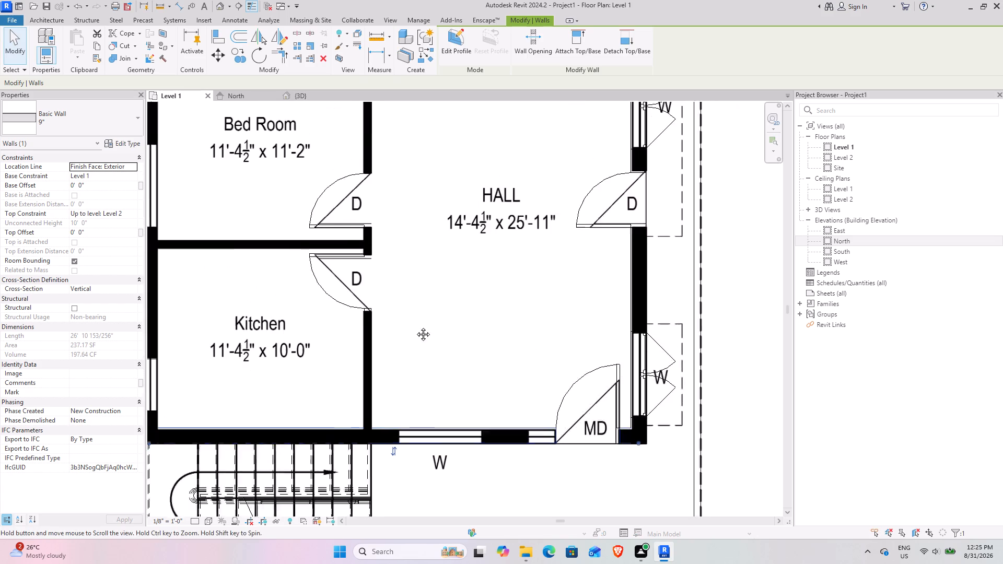
middle_click_drag(415, 326, 417, 338)
scroll(404, 301, "down", 4)
middle_click_drag(412, 256, 414, 343)
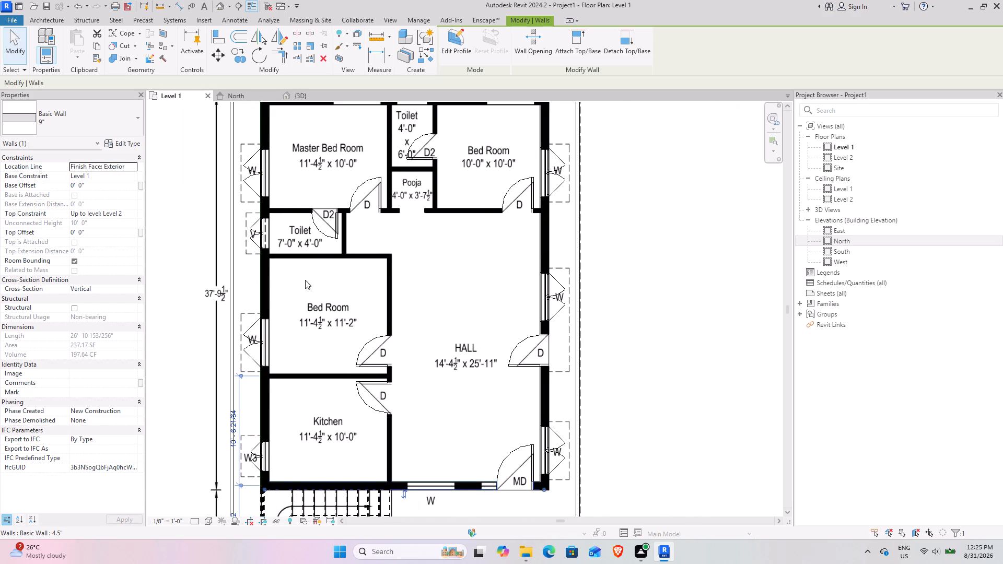
left_click(175, 236)
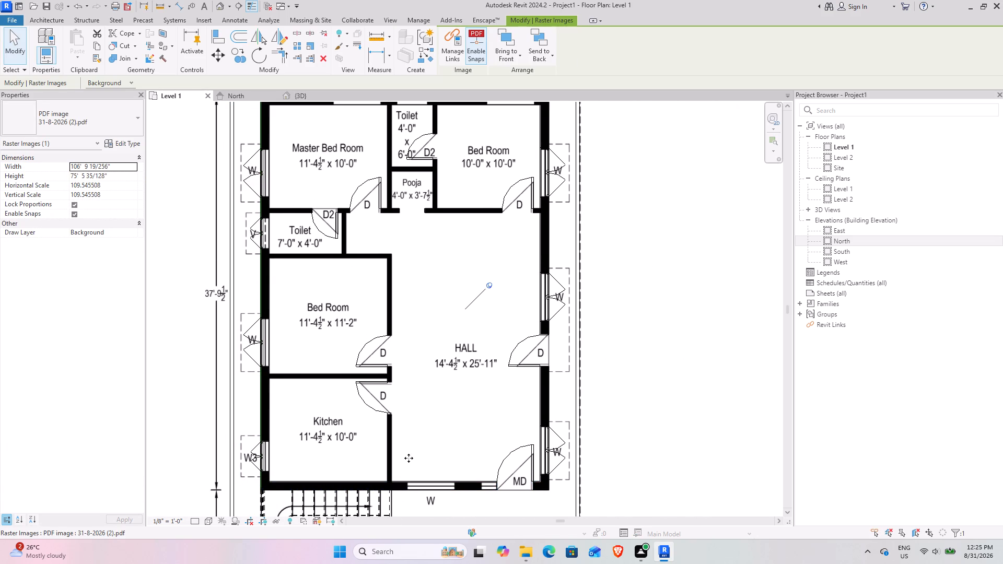
middle_click_drag(391, 454, 353, 360)
scroll(396, 418, "up", 16)
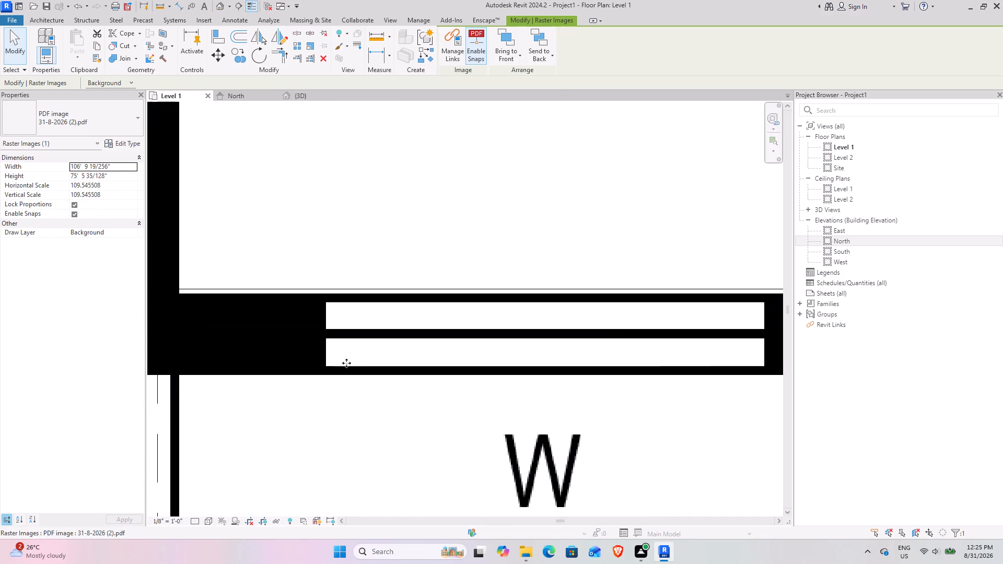
left_click(9, 33)
left_click(575, 315)
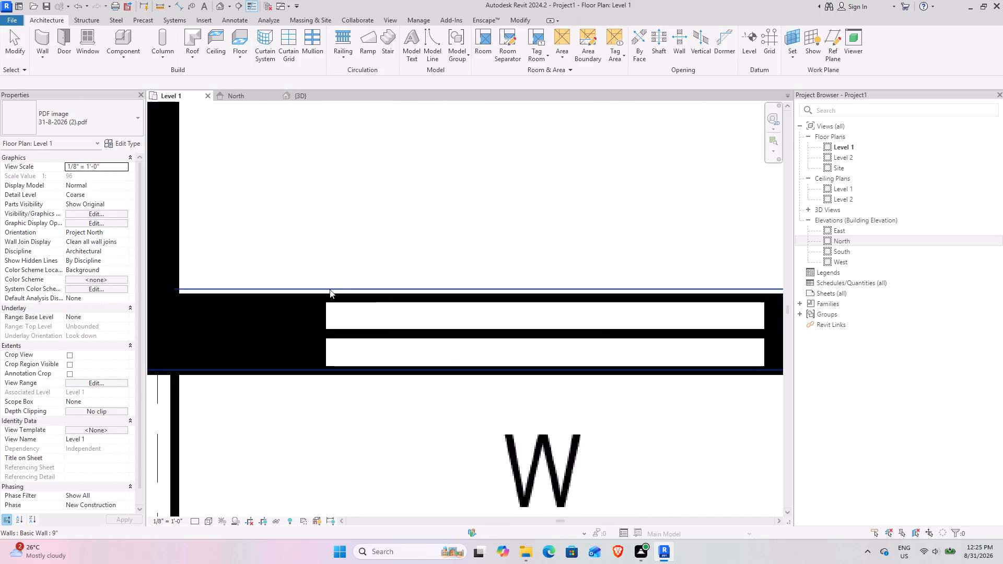
scroll(376, 291, "down", 15)
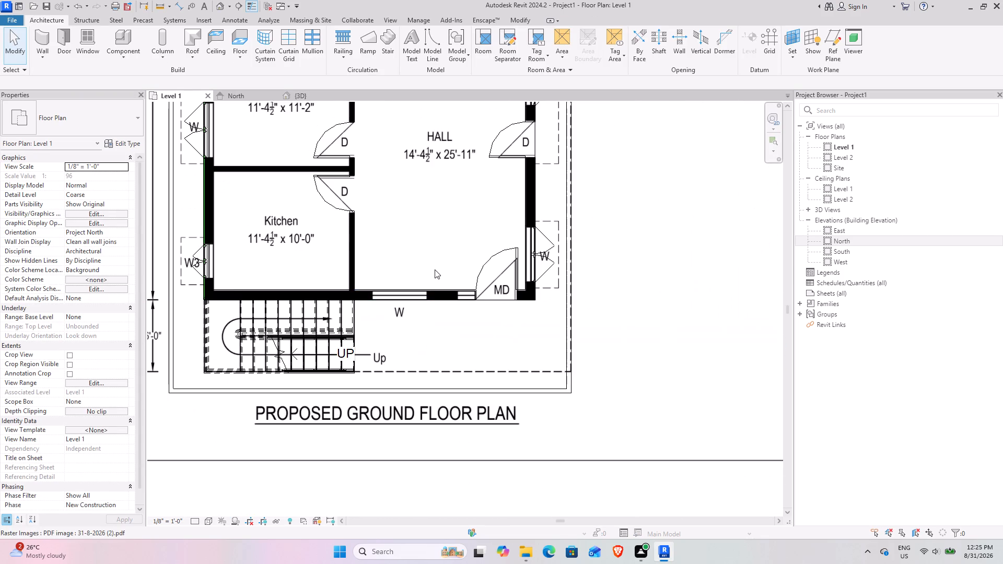
middle_click_drag(435, 269, 460, 350)
middle_click_drag(411, 325, 379, 340)
scroll(391, 414, "up", 5)
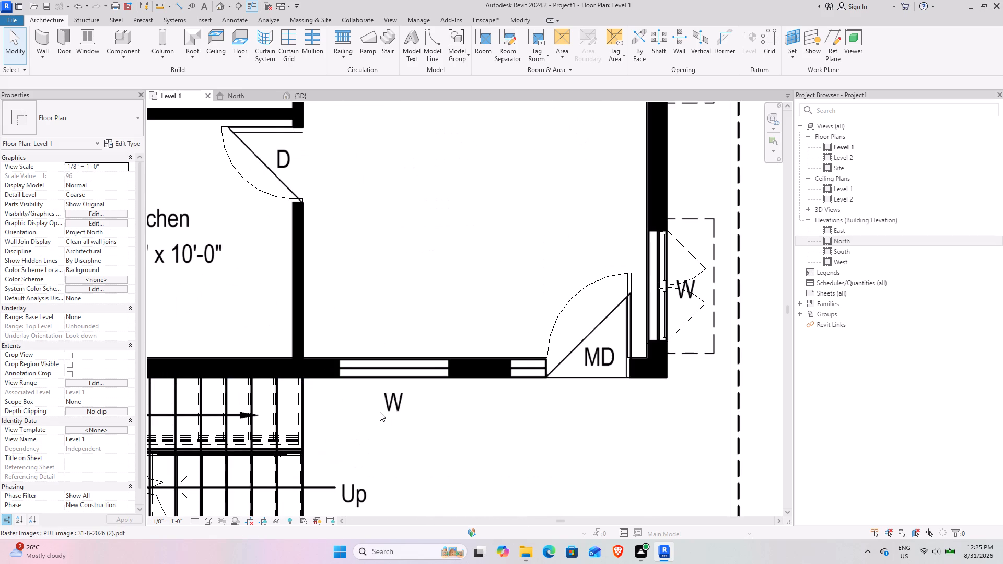
middle_click_drag(380, 412, 413, 409)
middle_click_drag(413, 409, 408, 400)
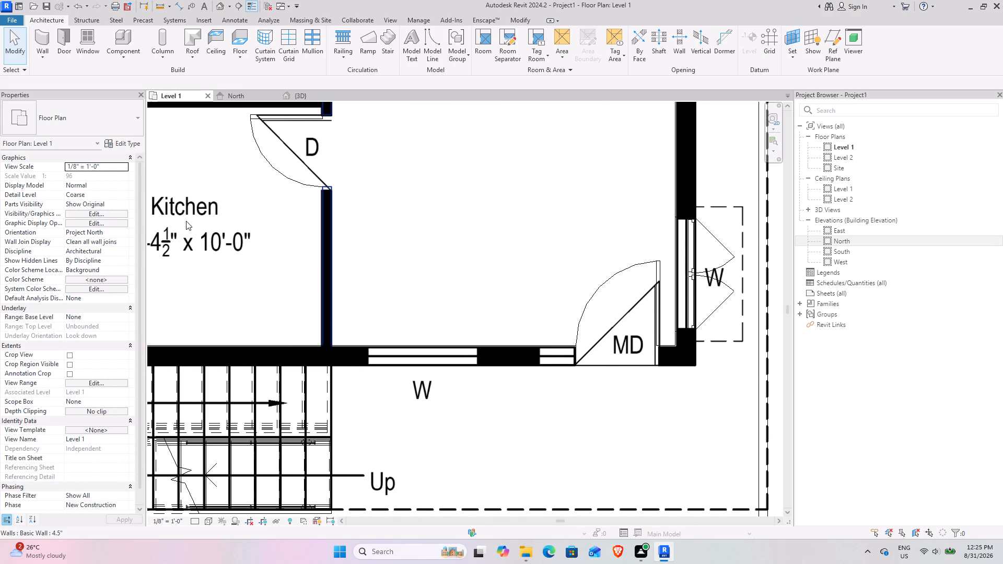
left_click(243, 352)
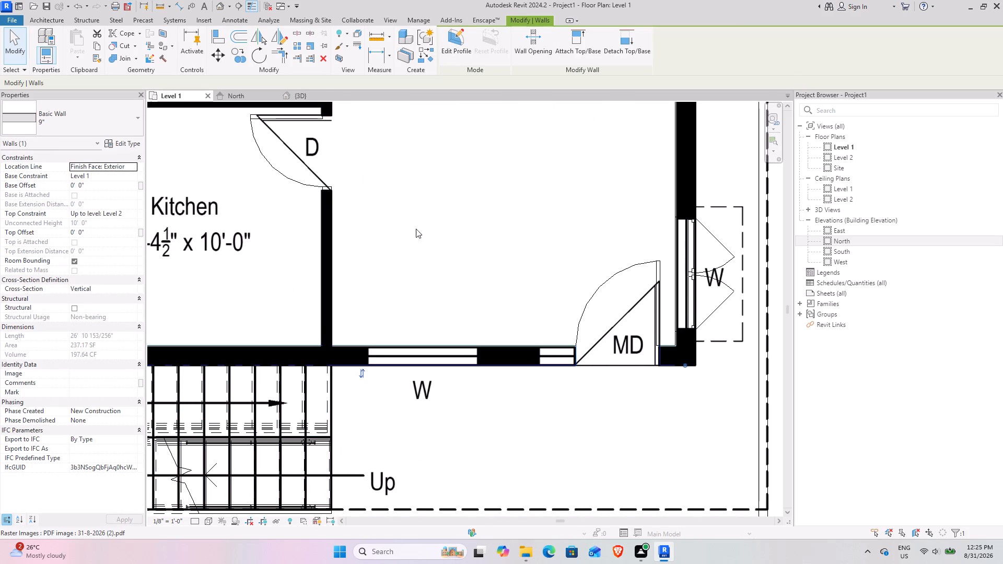
Switch to the 3D view and set its visual style to Realistic.
left_click(301, 96)
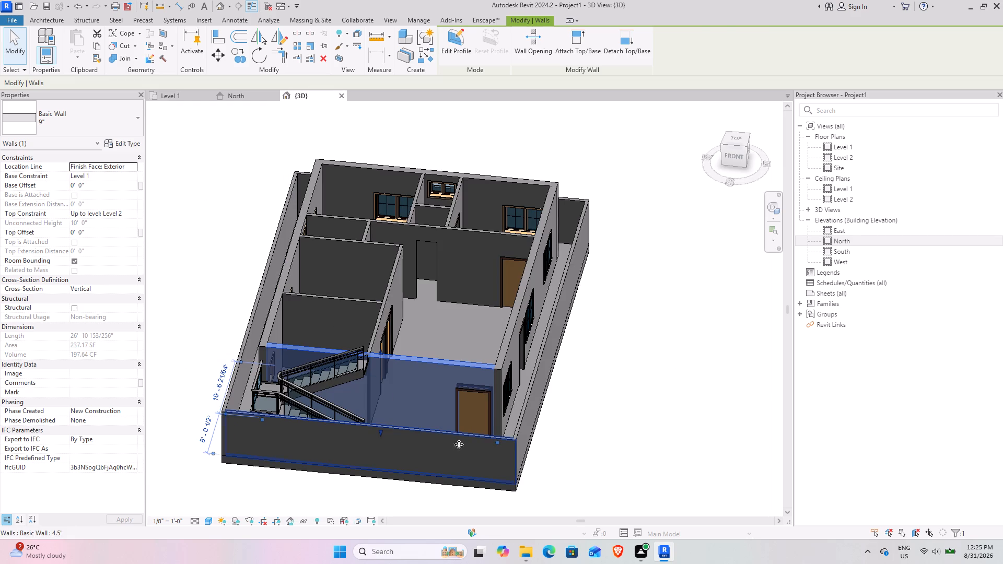
left_click(615, 458)
left_click(212, 521)
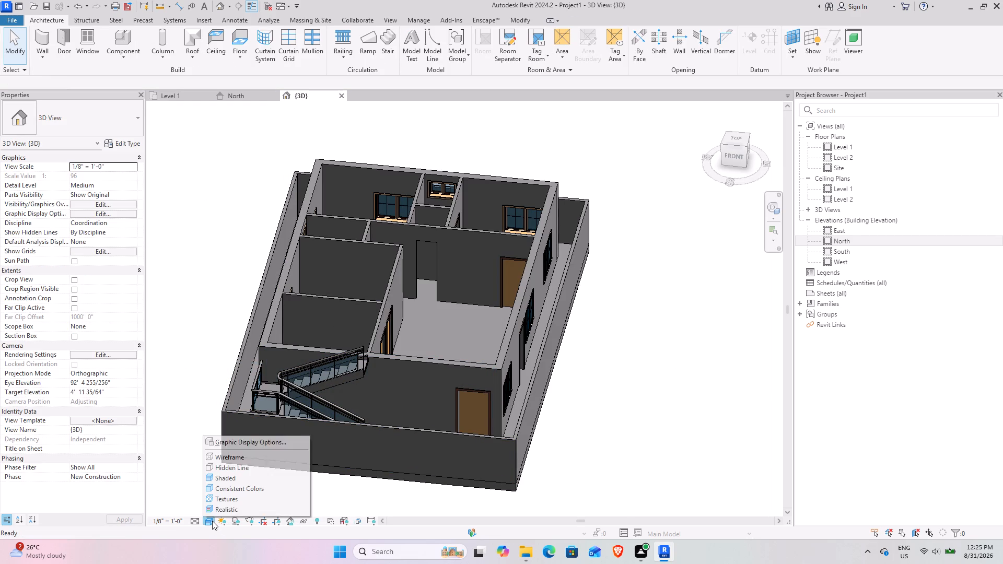
left_click(228, 508)
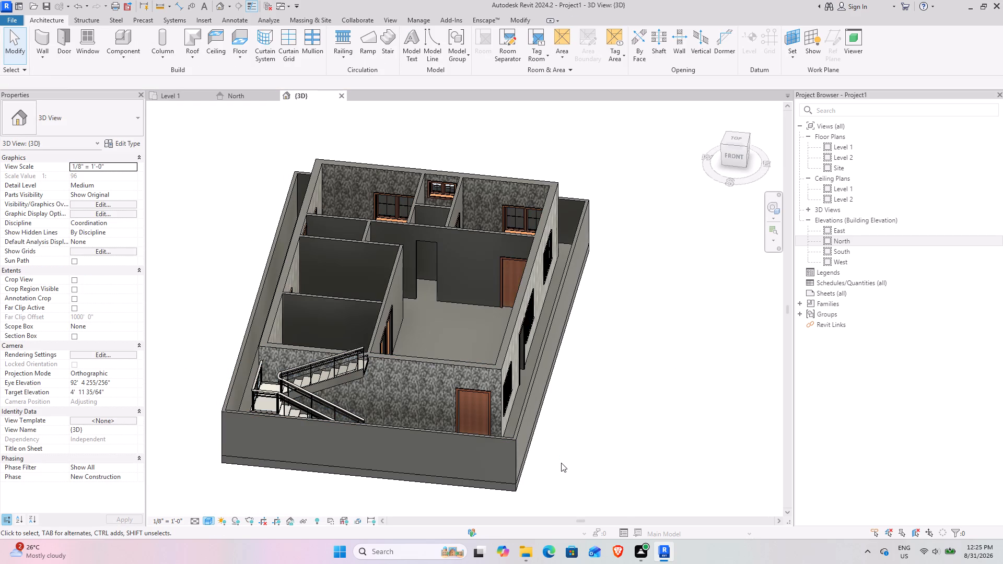
Inspect the marble finish on the inner and outer faces of the 9" walls from several sides in 3D.
scroll(395, 388, "up", 9)
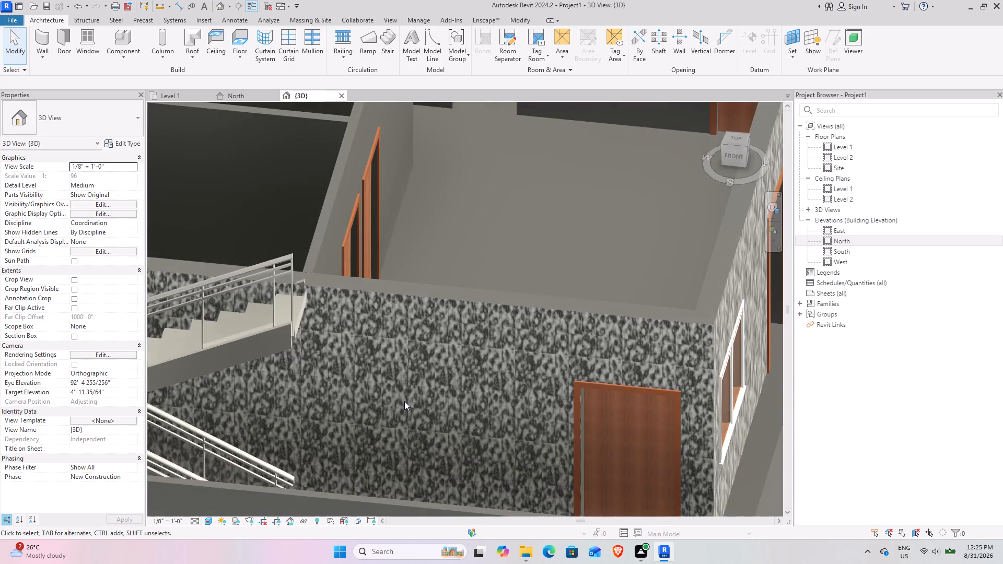
scroll(404, 401, "up", 3)
scroll(404, 401, "down", 10)
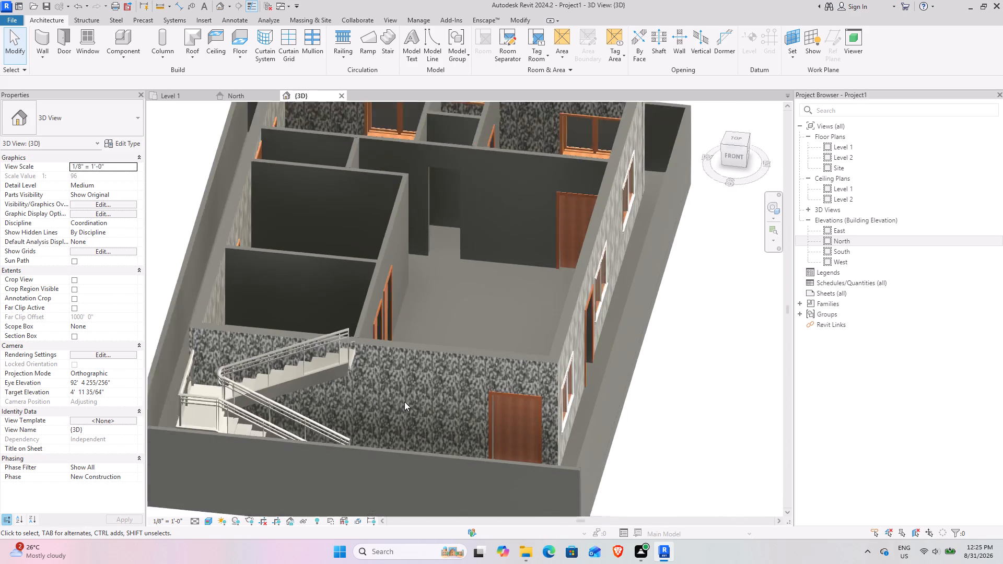
scroll(404, 402, "down", 2)
middle_click_drag(410, 411, 404, 447, "shift")
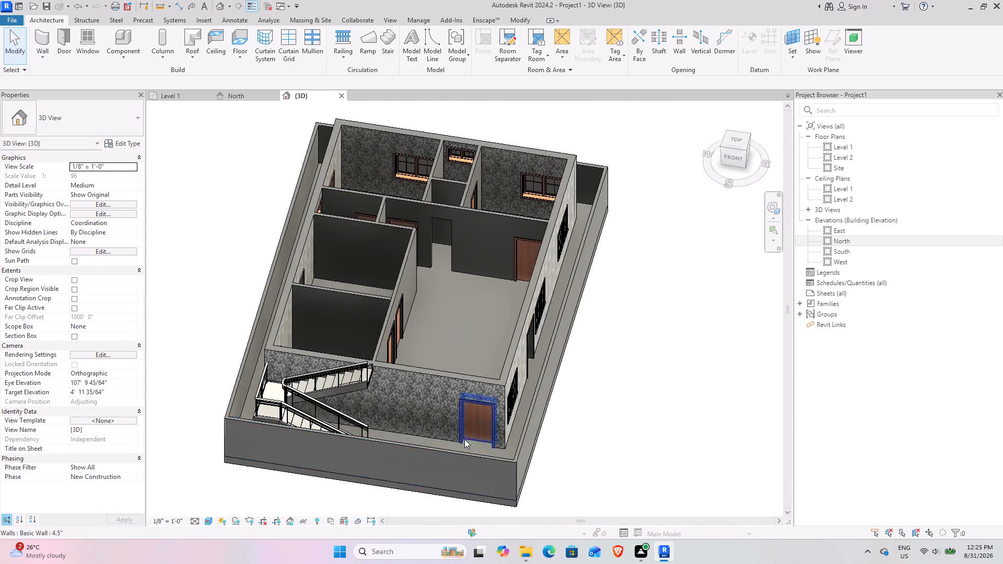
scroll(462, 384, "up", 3)
middle_click_drag(474, 456, 288, 413, "shift")
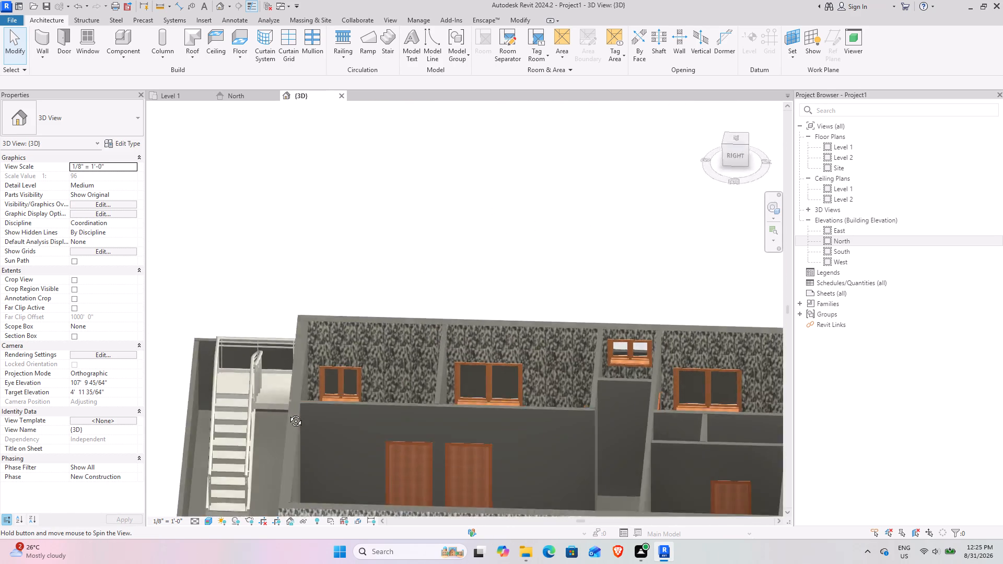
middle_click_drag(288, 413, 390, 440, "shift")
scroll(384, 441, "up", 8)
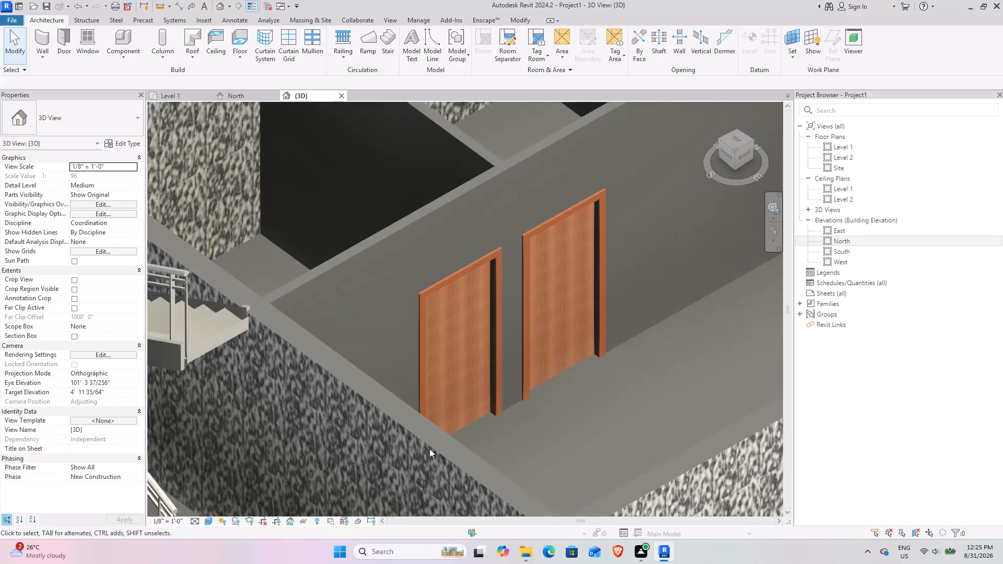
scroll(393, 469, "down", 7)
middle_click_drag(393, 469, 423, 438, "shift")
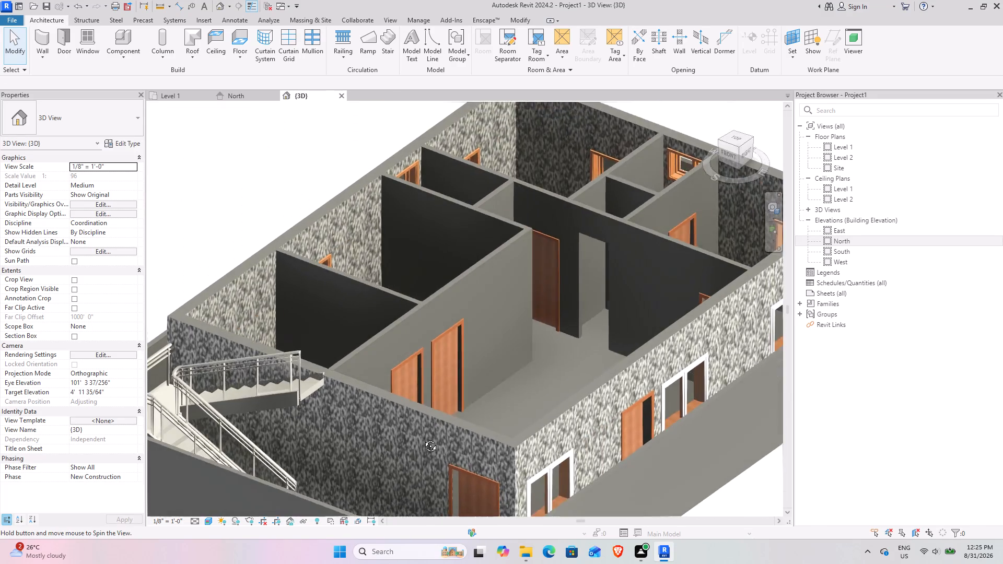
middle_click_drag(423, 438, 406, 467, "shift")
Switch to the Level 1 floor plan and examine the 9" outer wall beside the hall and bedroom.
left_click(169, 97)
scroll(354, 320, "down", 2)
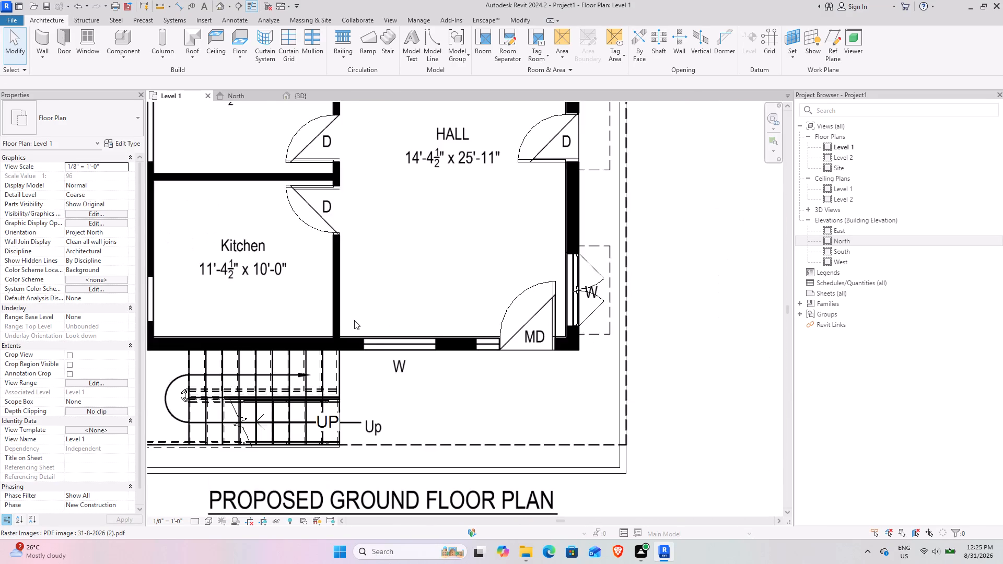
scroll(354, 320, "down", 5)
middle_click_drag(427, 285, 508, 489)
scroll(577, 239, "up", 2)
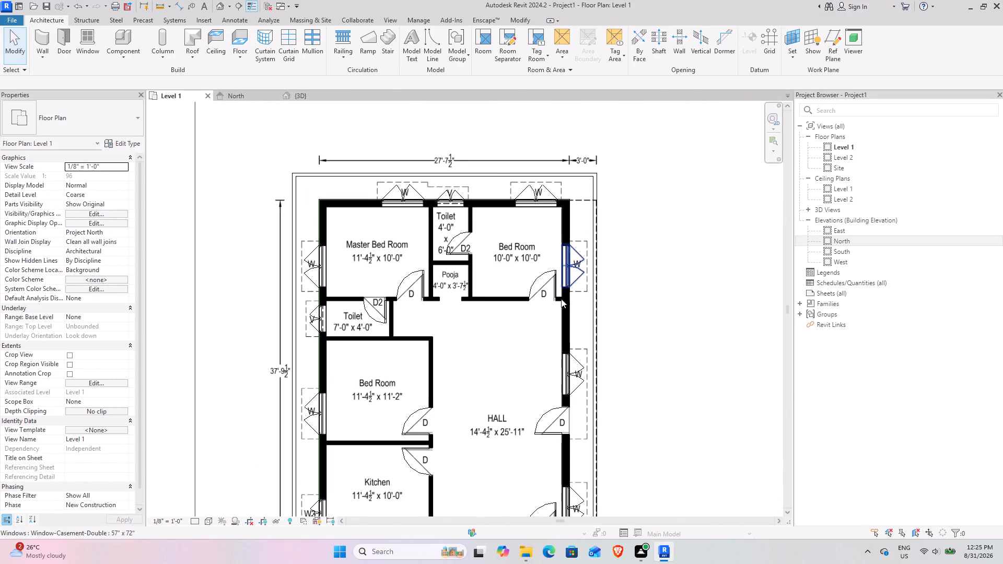
scroll(561, 299, "up", 6)
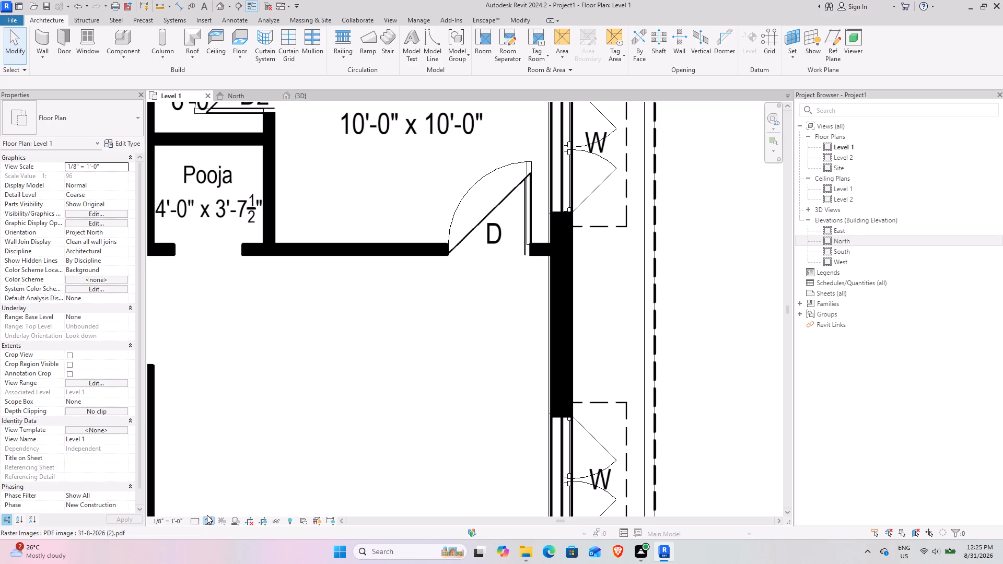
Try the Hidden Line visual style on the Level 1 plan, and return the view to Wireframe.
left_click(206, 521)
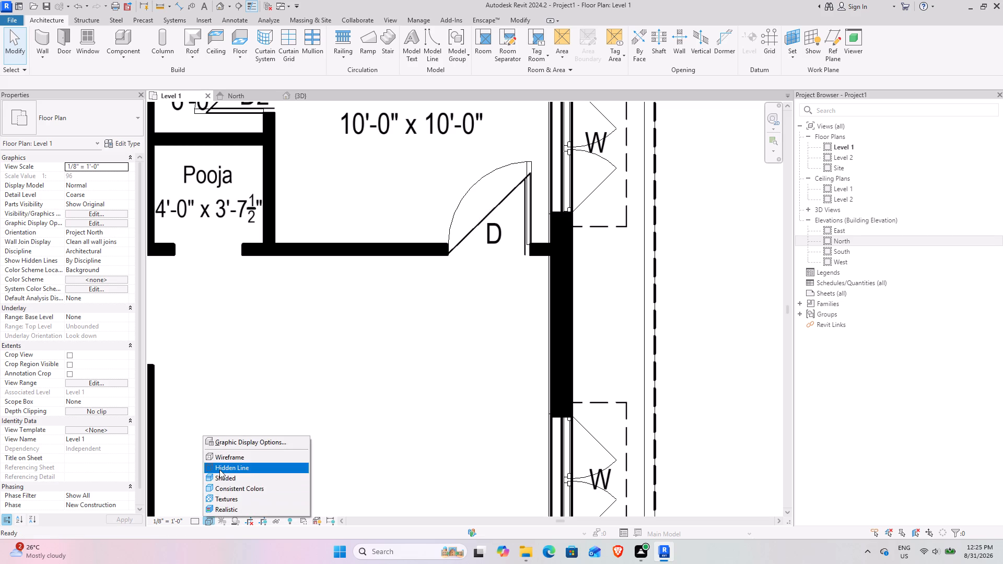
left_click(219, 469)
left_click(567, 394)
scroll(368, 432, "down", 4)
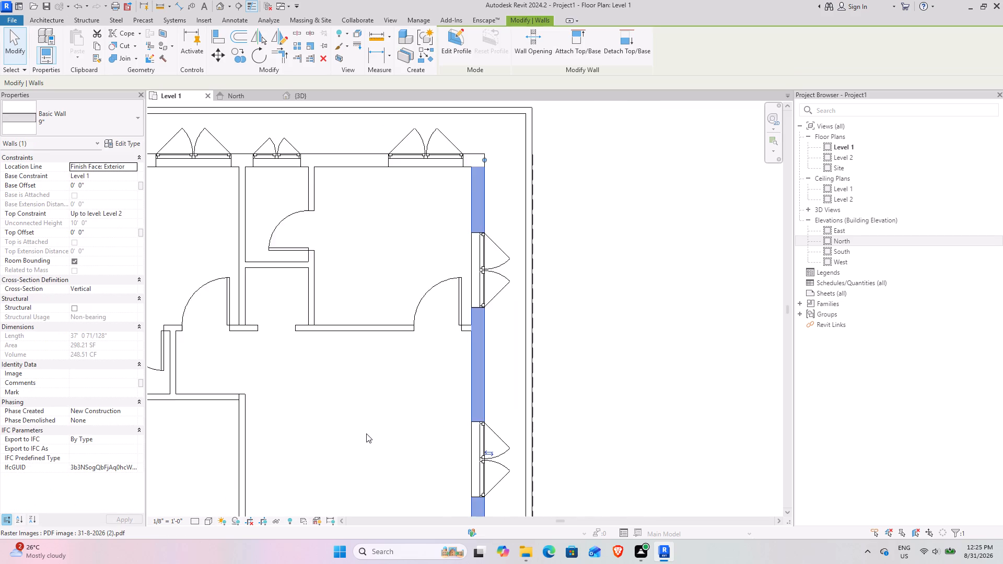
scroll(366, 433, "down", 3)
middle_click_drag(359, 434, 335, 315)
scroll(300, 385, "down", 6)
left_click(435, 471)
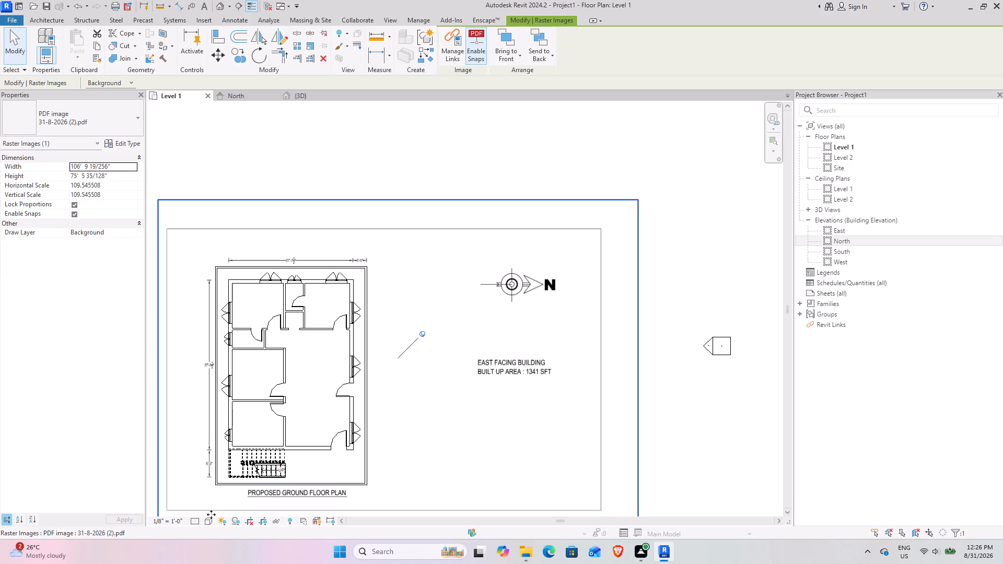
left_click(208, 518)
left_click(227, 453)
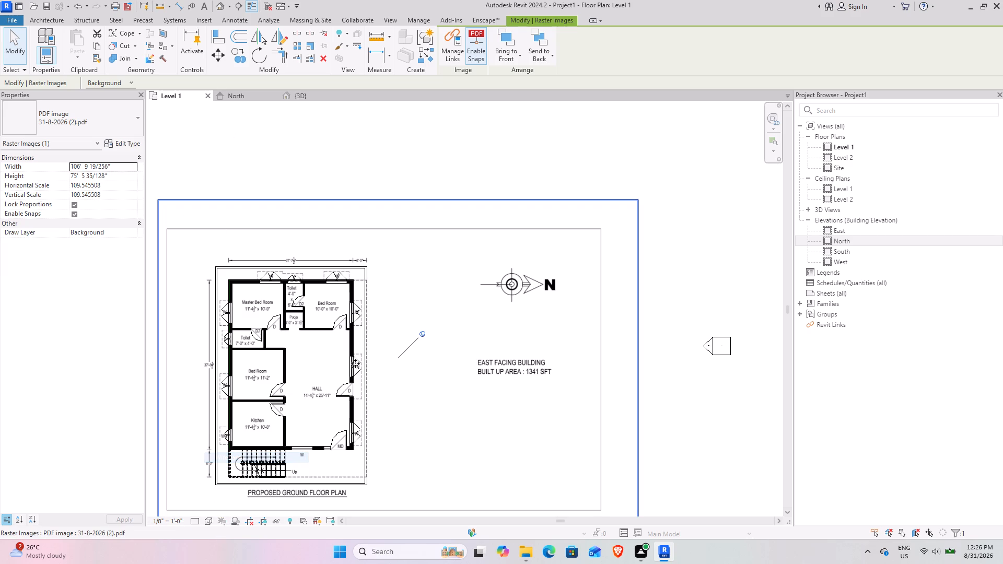
Insert a new layer in the 9" wall type's structure and move it to the interior side, below the lower core boundary.
scroll(367, 377, "up", 7)
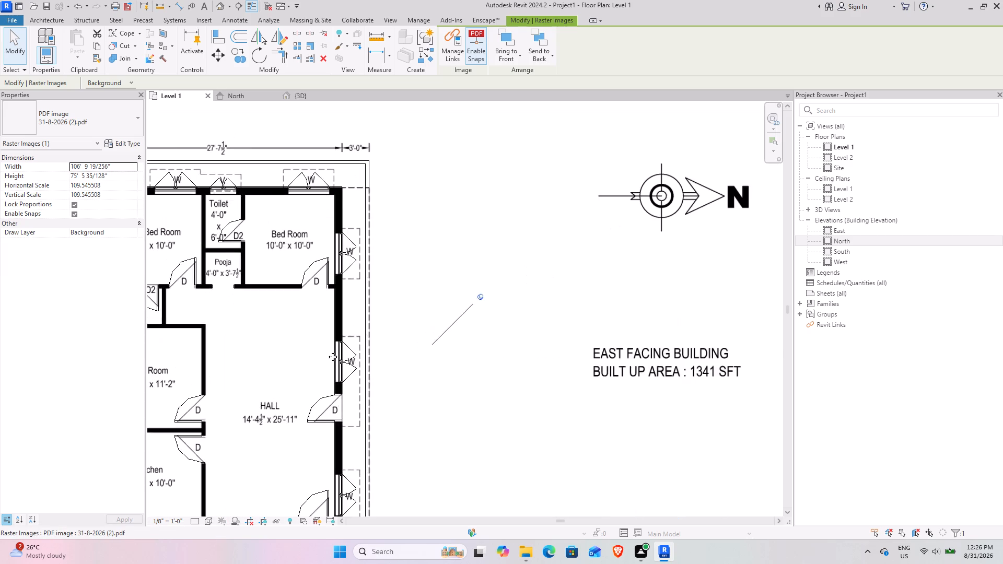
scroll(333, 357, "up", 3)
left_click(345, 272)
key("Escape")
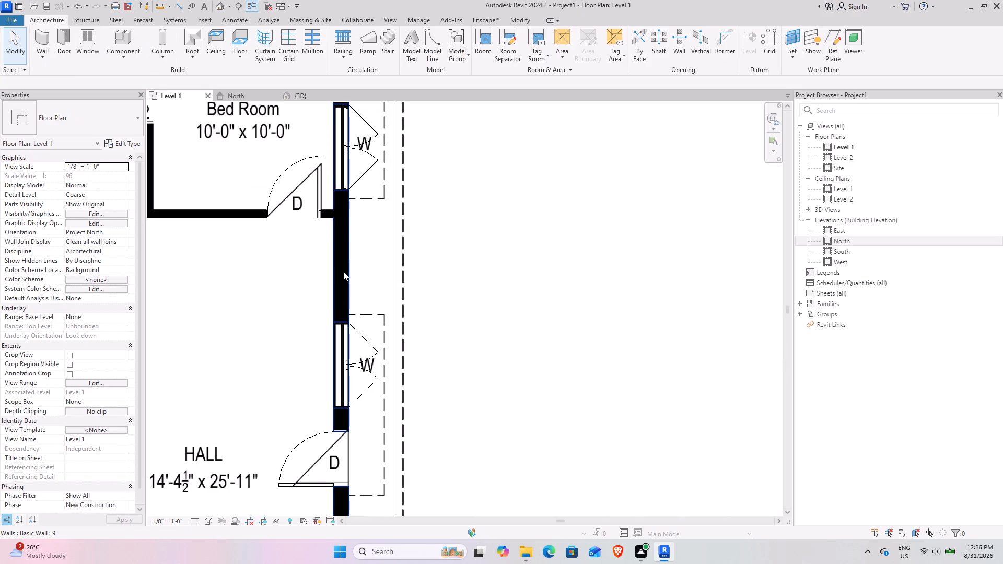
key("Escape")
left_click(342, 272)
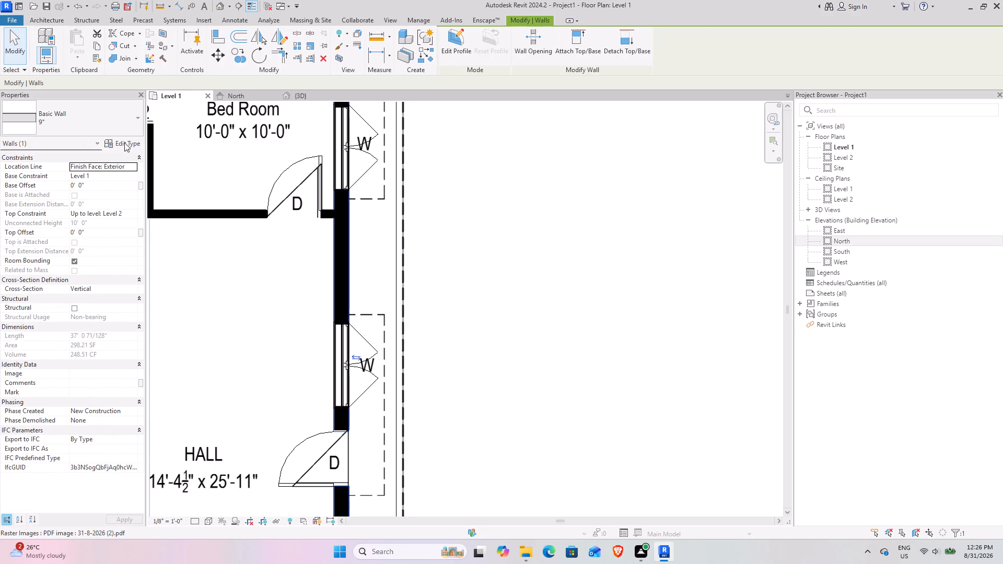
left_click(125, 146)
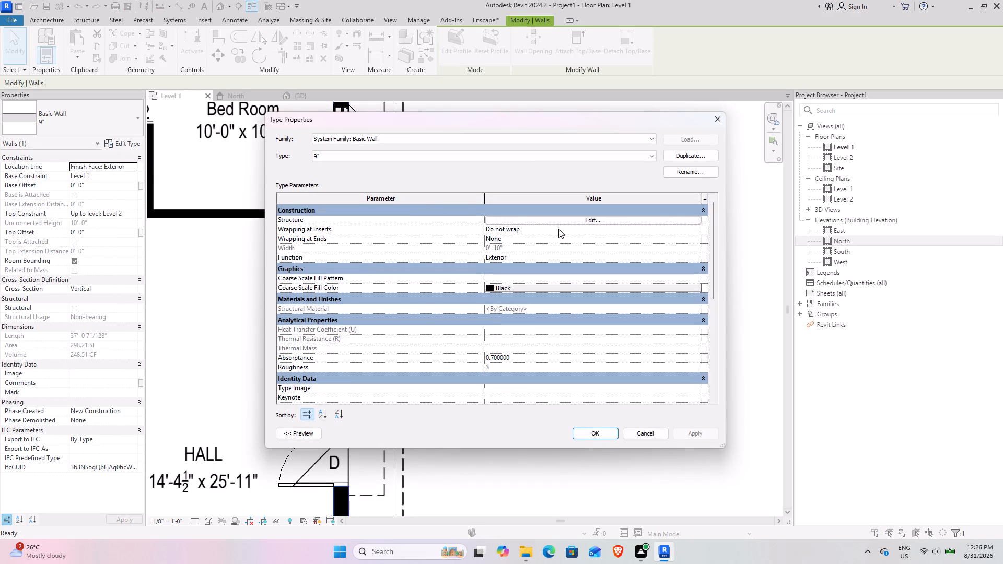
left_click(568, 221)
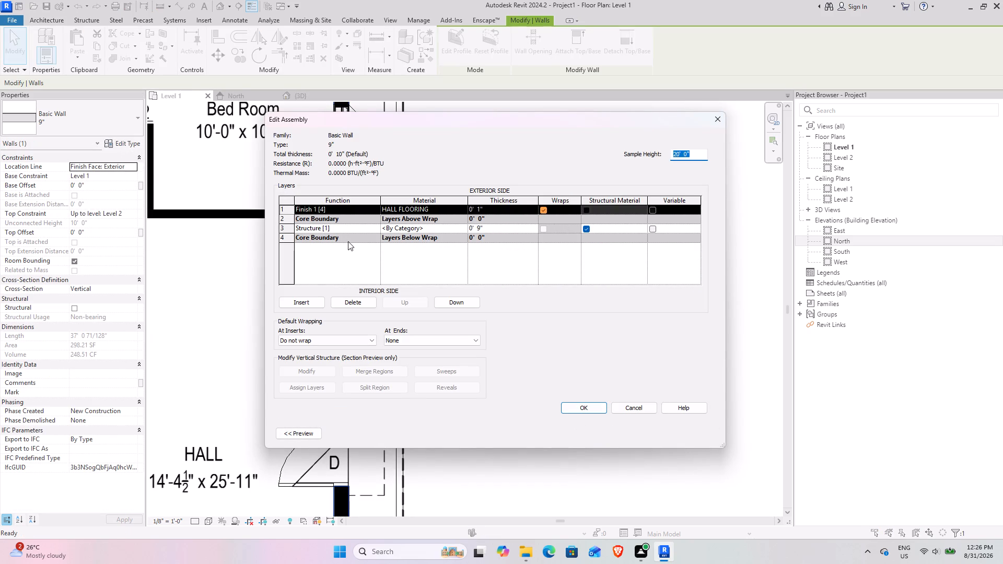
left_click(317, 305)
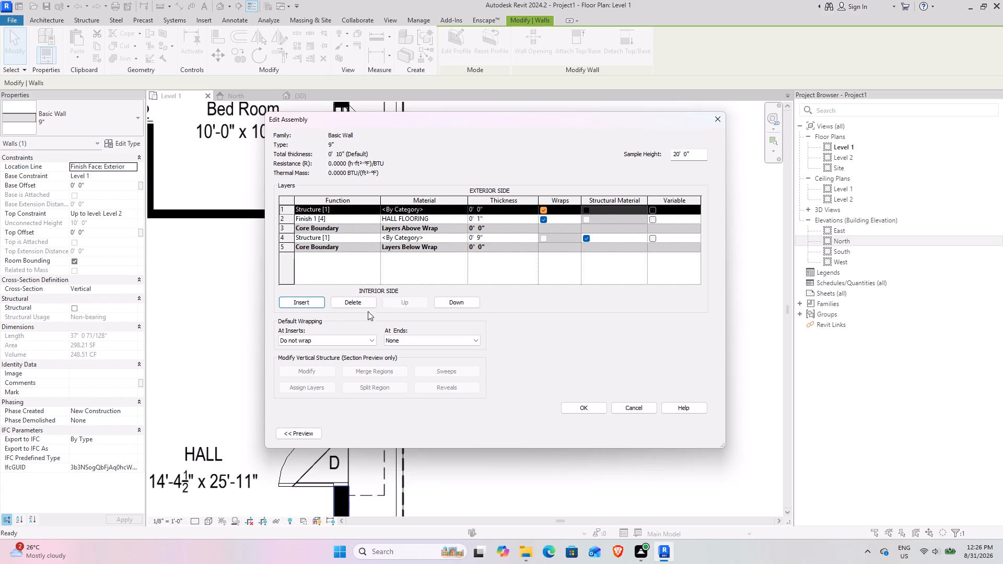
triple_click(458, 303)
left_click(458, 303)
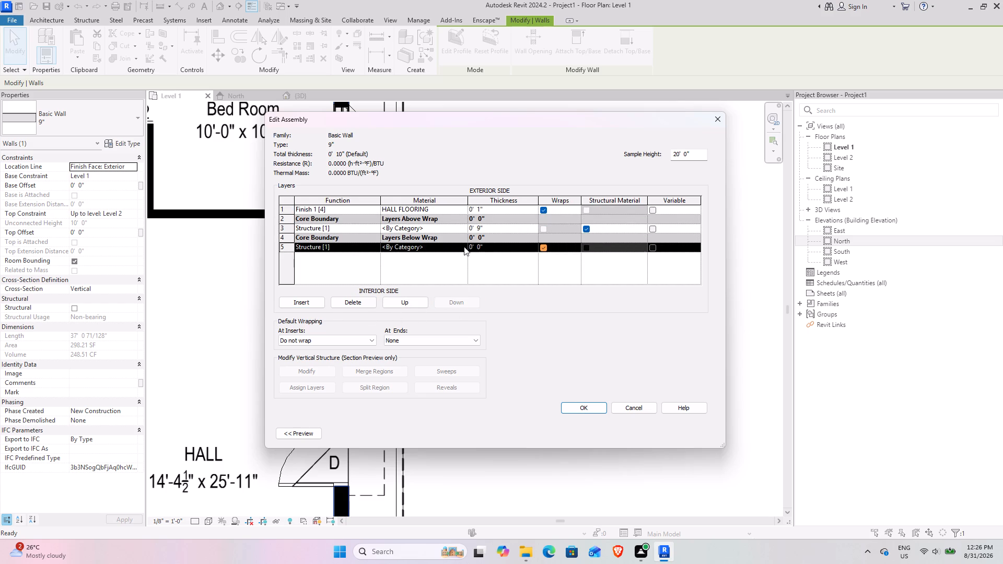
Create a new material for the interior-side layer and name it OUTER WALL.
left_click(464, 246)
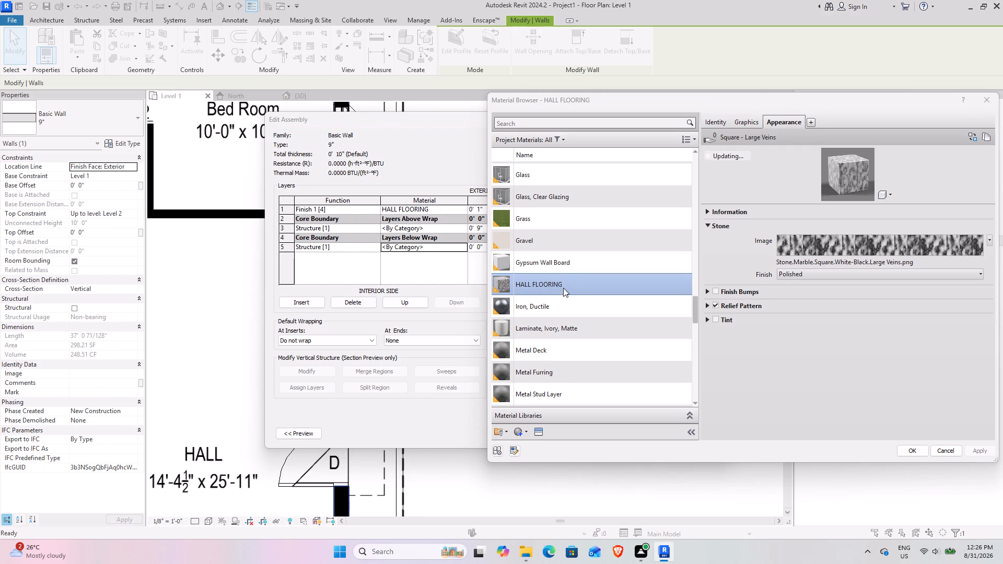
left_click(528, 429)
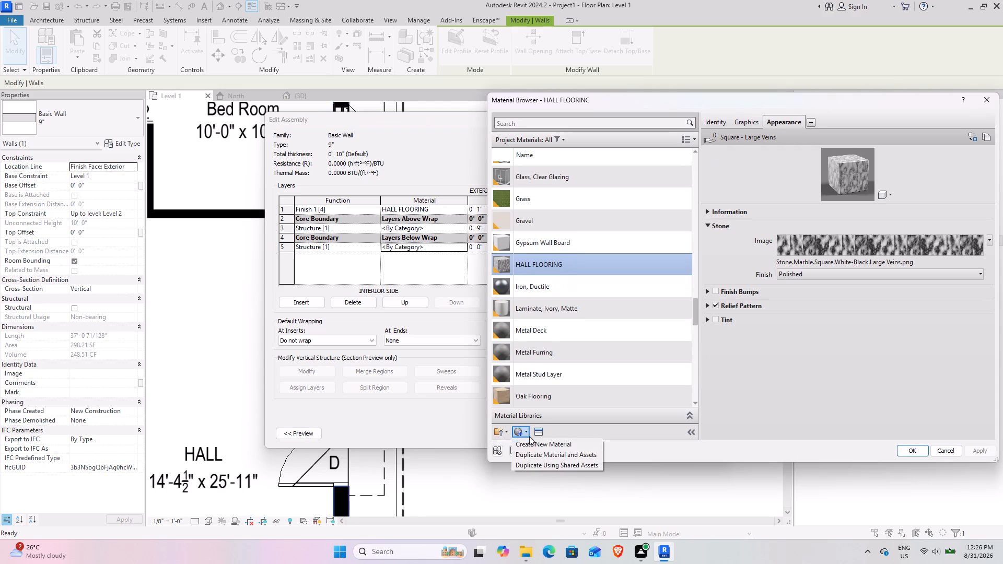
left_click(531, 439)
left_click_drag(727, 116, 721, 119)
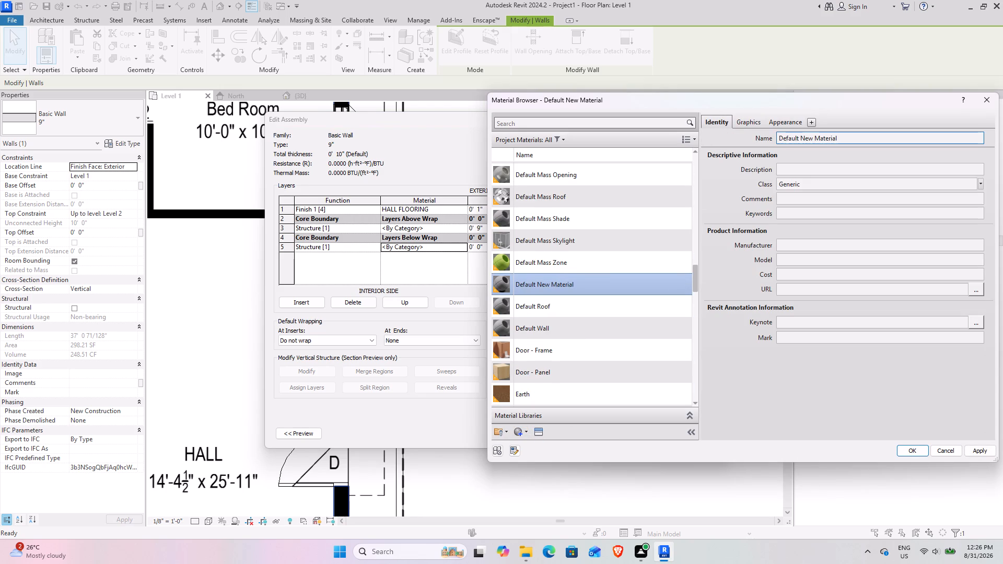
left_click(894, 137)
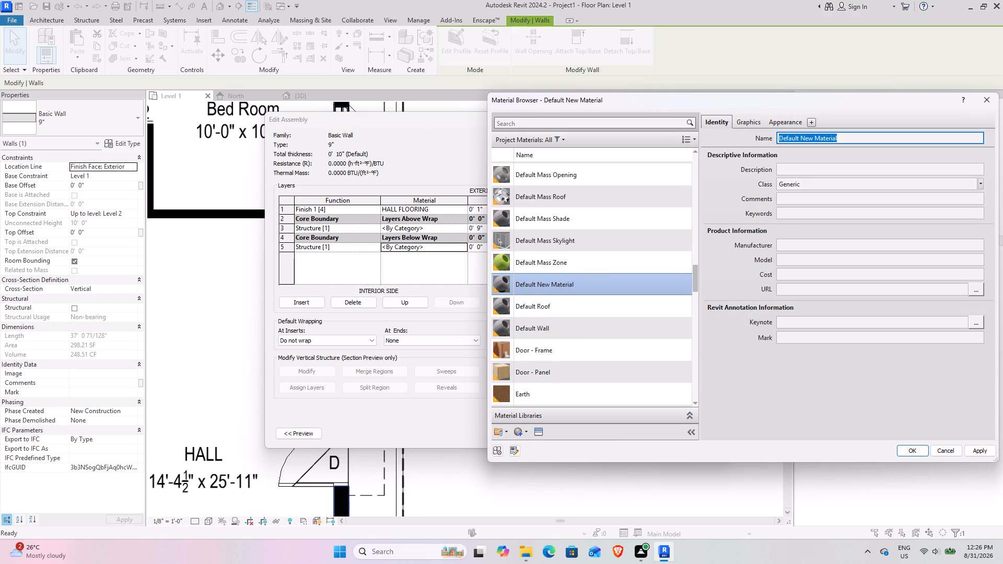
type("OUTER WALL")
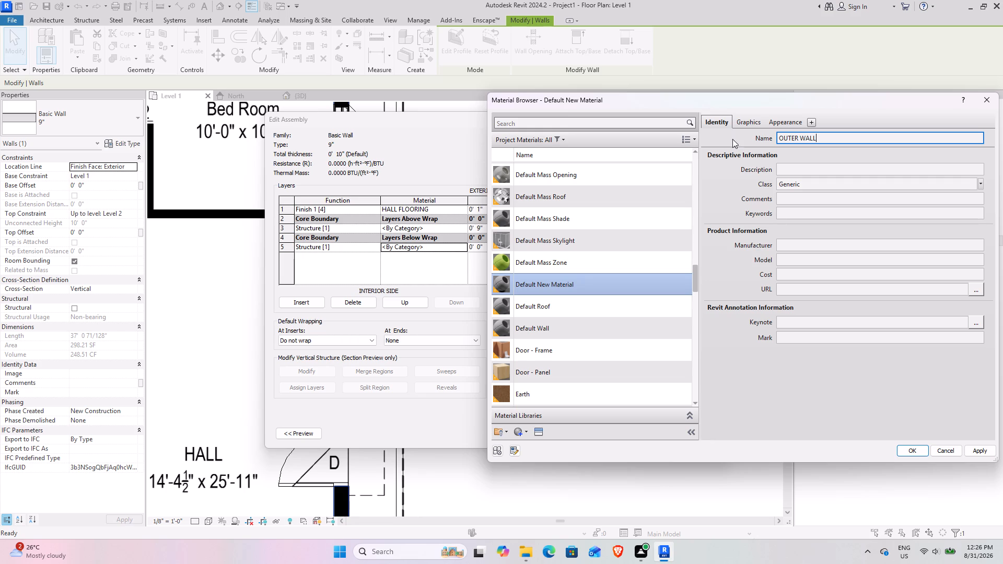
Replace the OUTER WALL material's appearance from the library's Masonry assets, trying 12in Non-Uniform Soldier - Burgundy and settling on 12in Uniform Running - Gray.
left_click(752, 122)
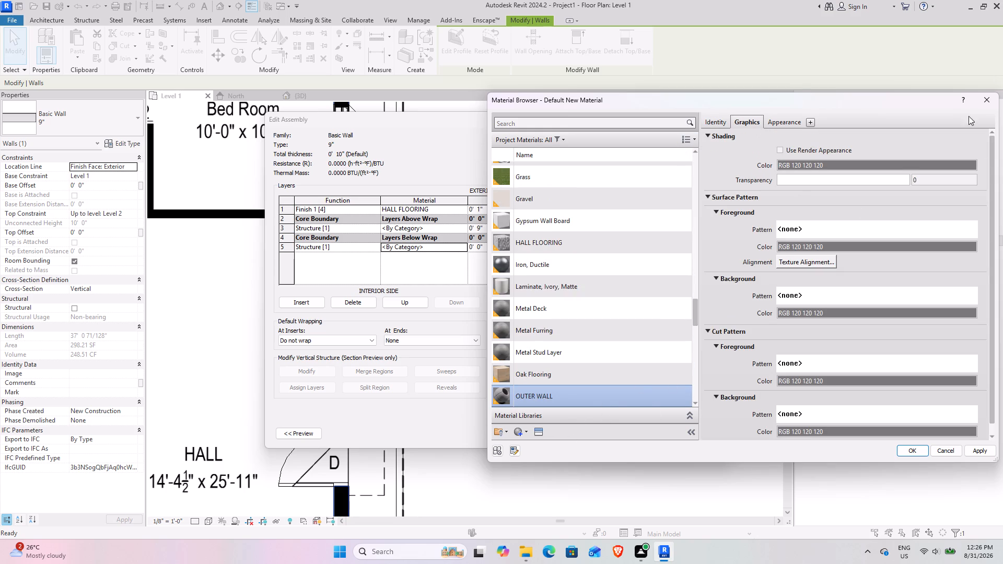
left_click(793, 121)
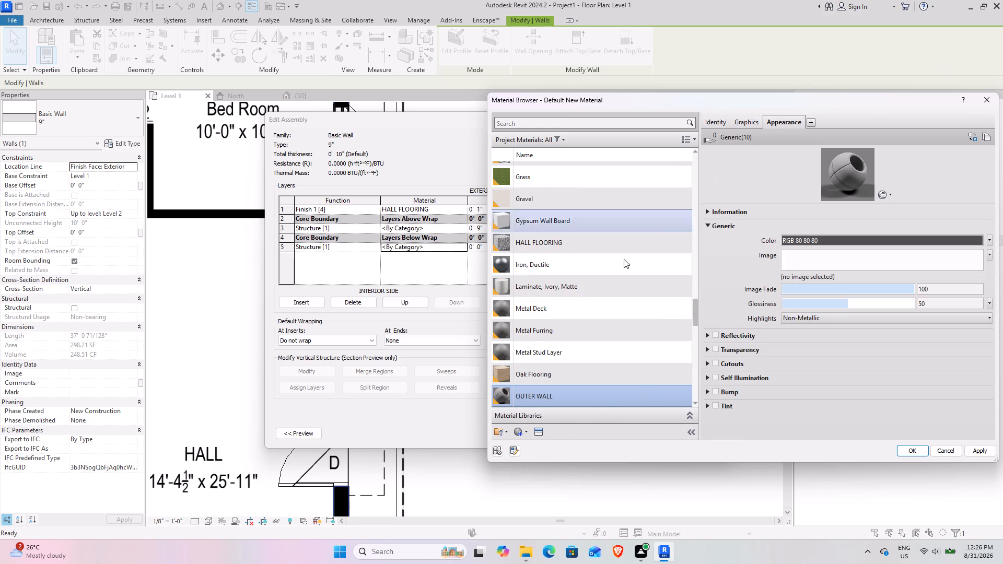
left_click(537, 429)
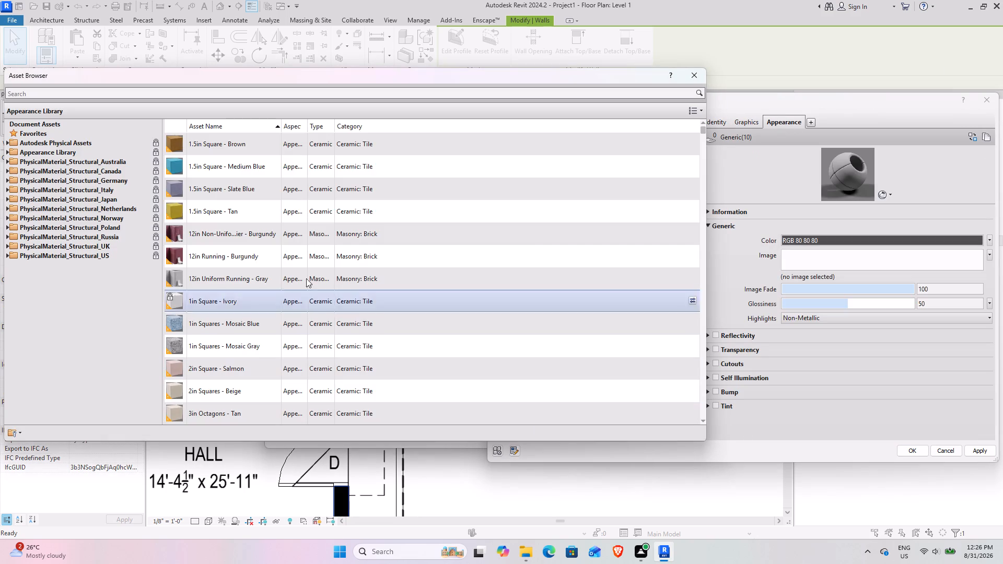
left_click(56, 147)
left_click(56, 147)
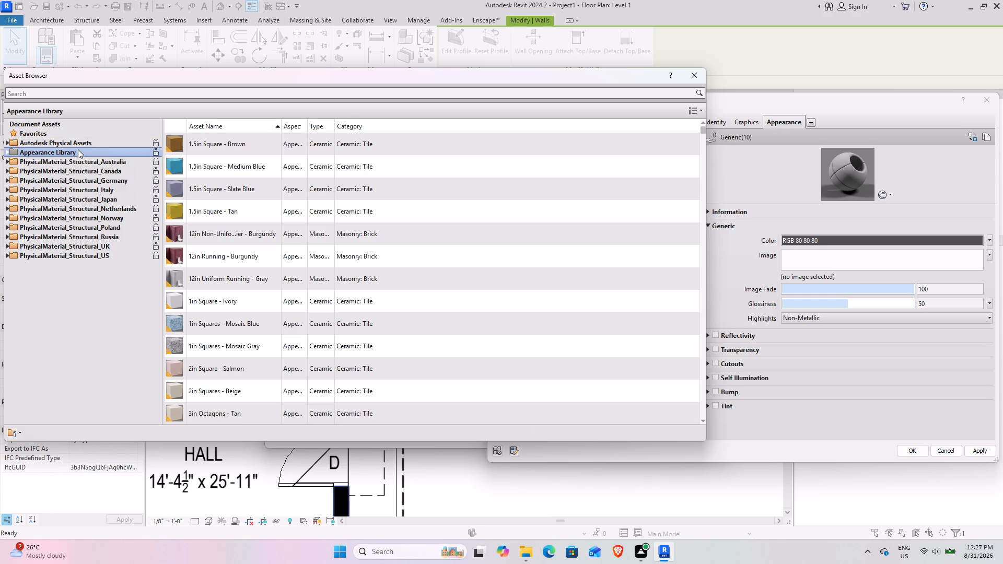
double_click(78, 149)
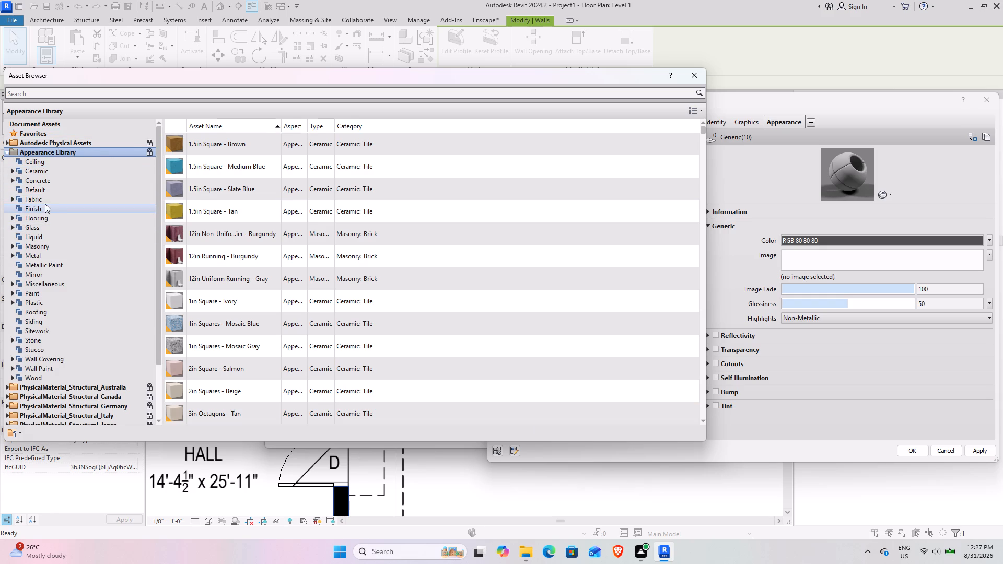
double_click(59, 209)
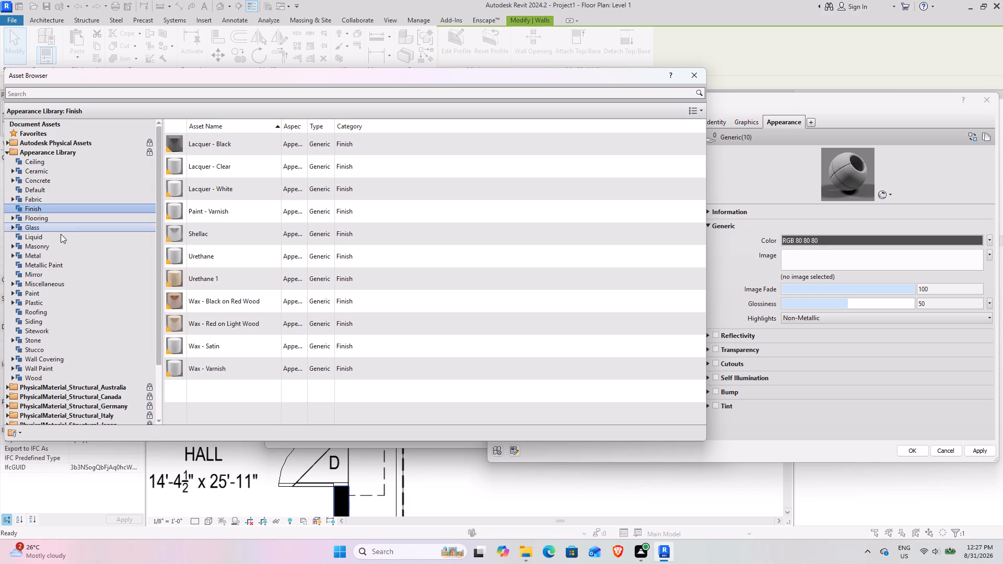
double_click(63, 249)
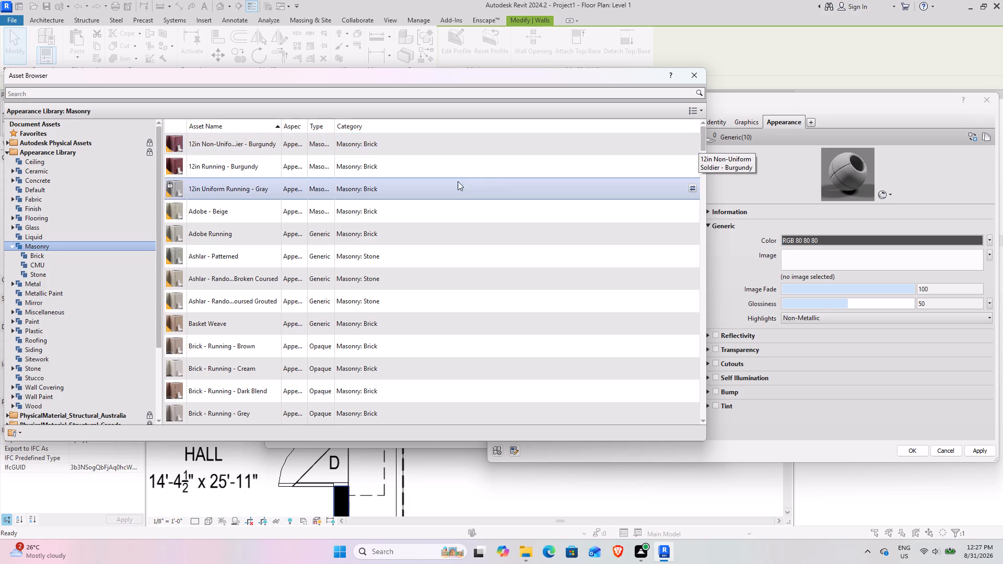
left_click(689, 142)
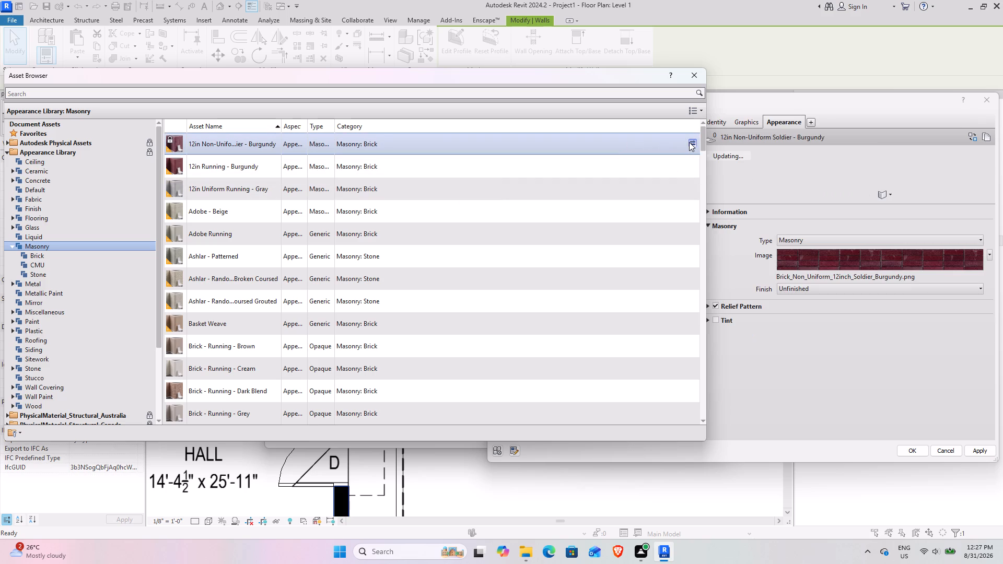
left_click(696, 187)
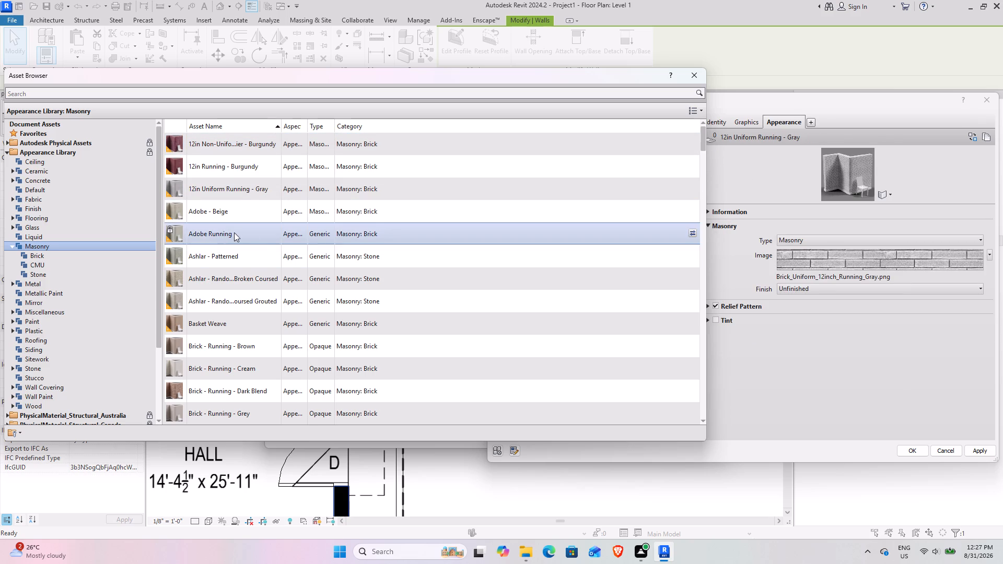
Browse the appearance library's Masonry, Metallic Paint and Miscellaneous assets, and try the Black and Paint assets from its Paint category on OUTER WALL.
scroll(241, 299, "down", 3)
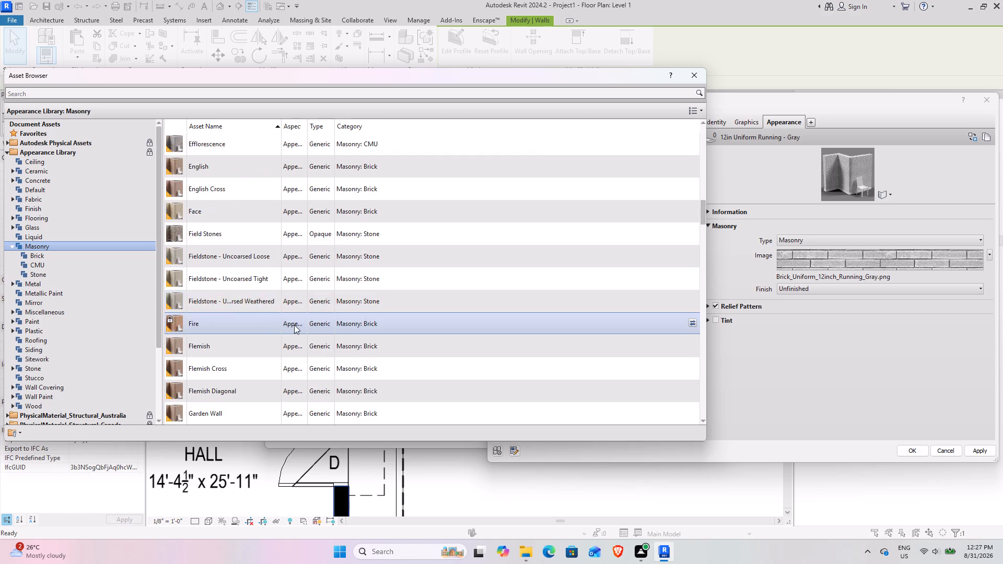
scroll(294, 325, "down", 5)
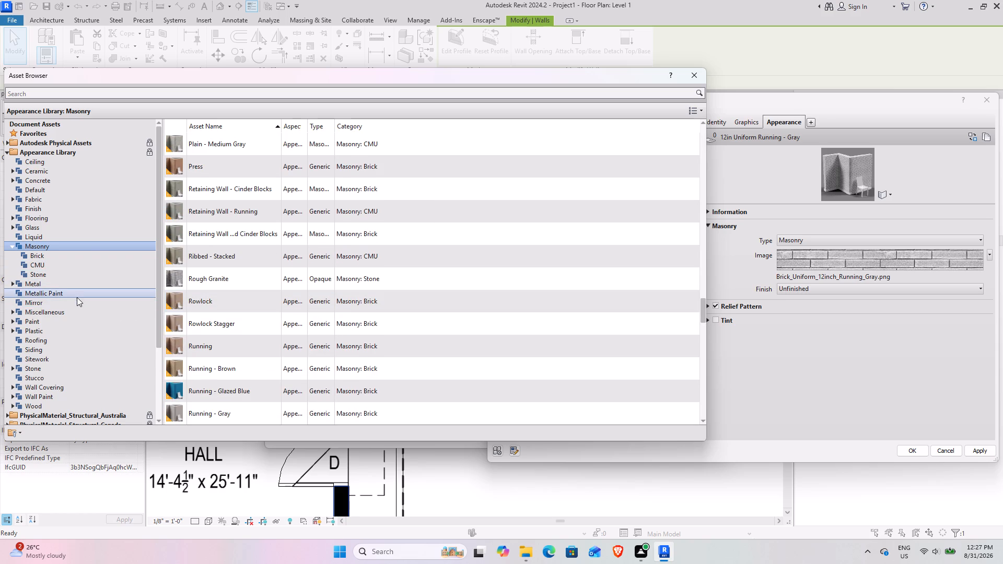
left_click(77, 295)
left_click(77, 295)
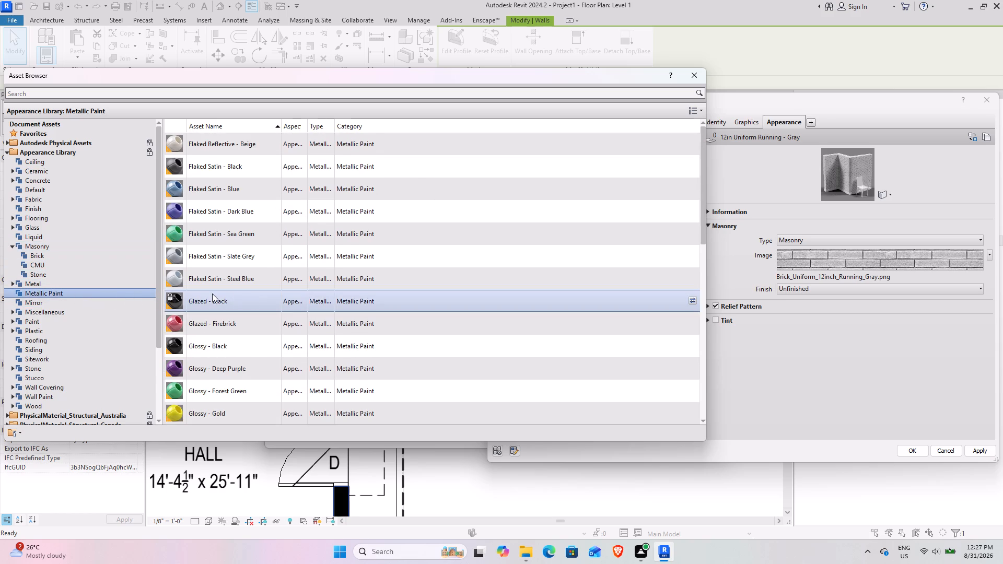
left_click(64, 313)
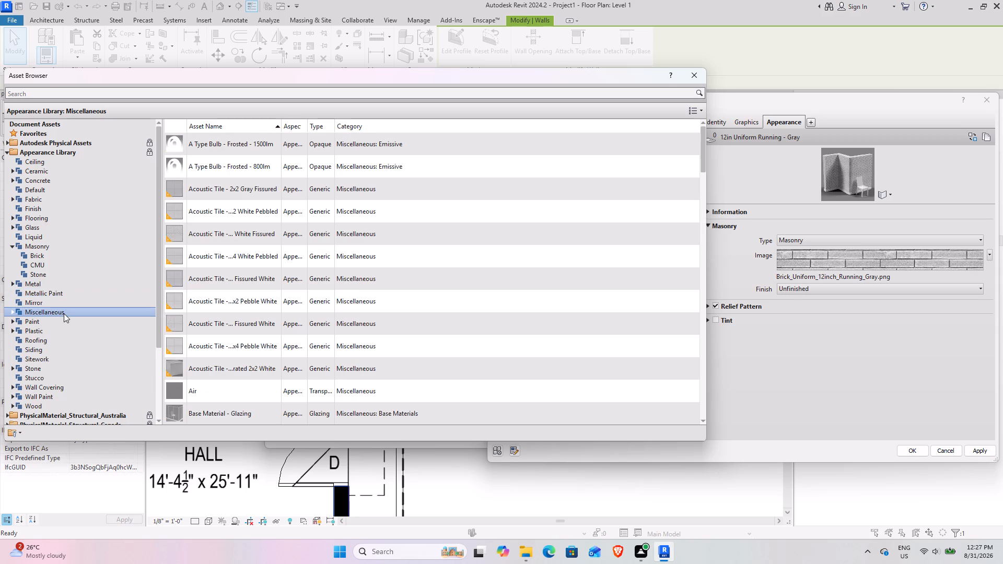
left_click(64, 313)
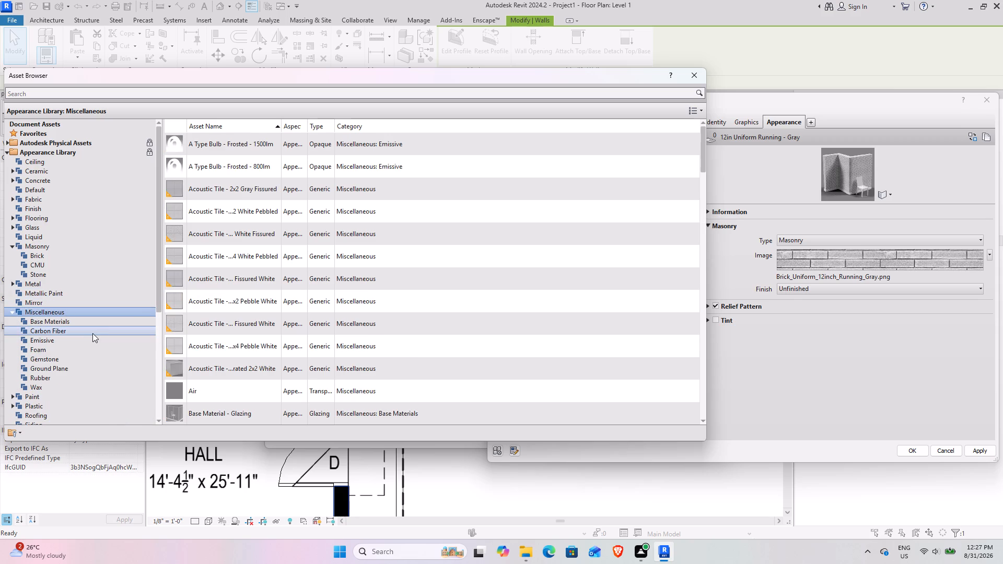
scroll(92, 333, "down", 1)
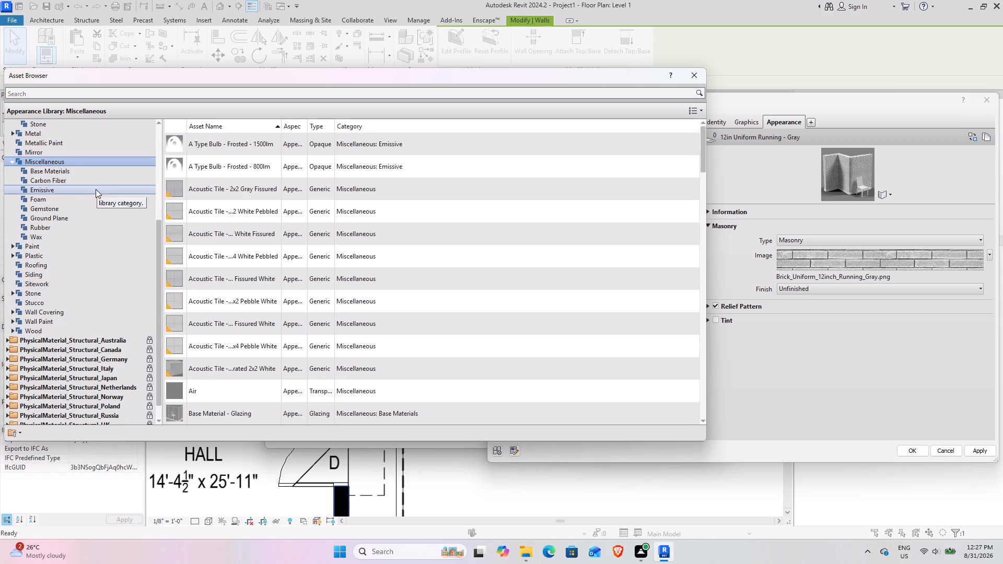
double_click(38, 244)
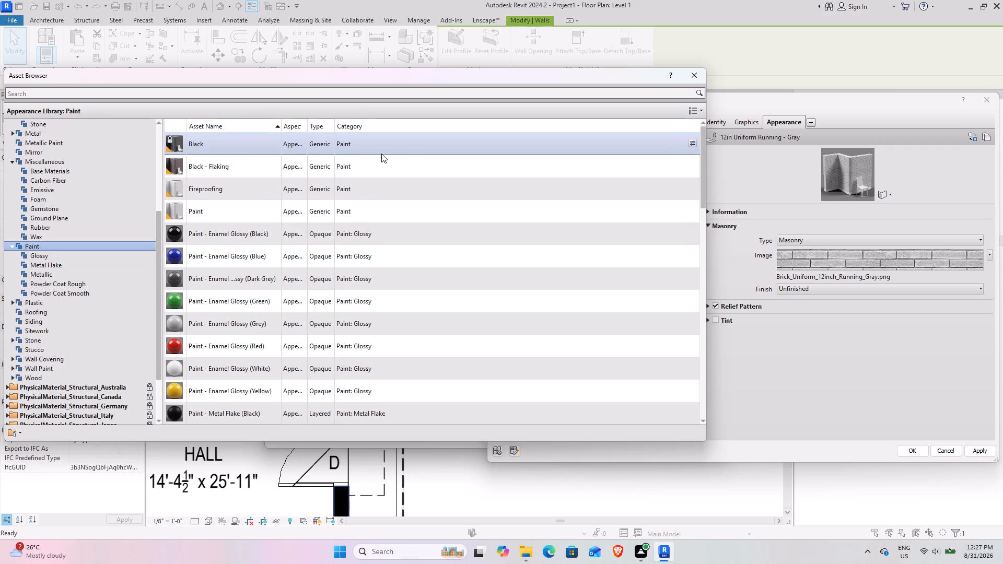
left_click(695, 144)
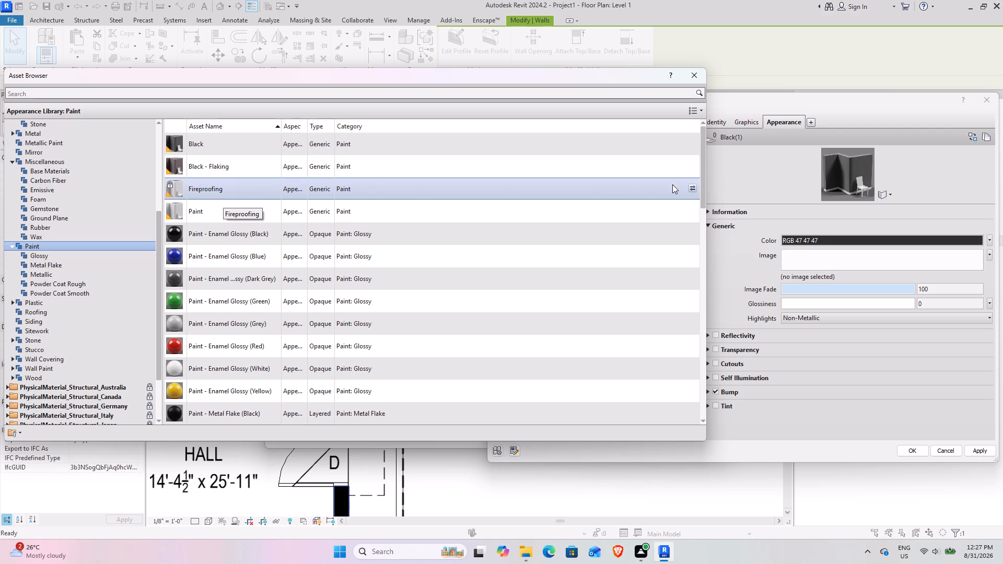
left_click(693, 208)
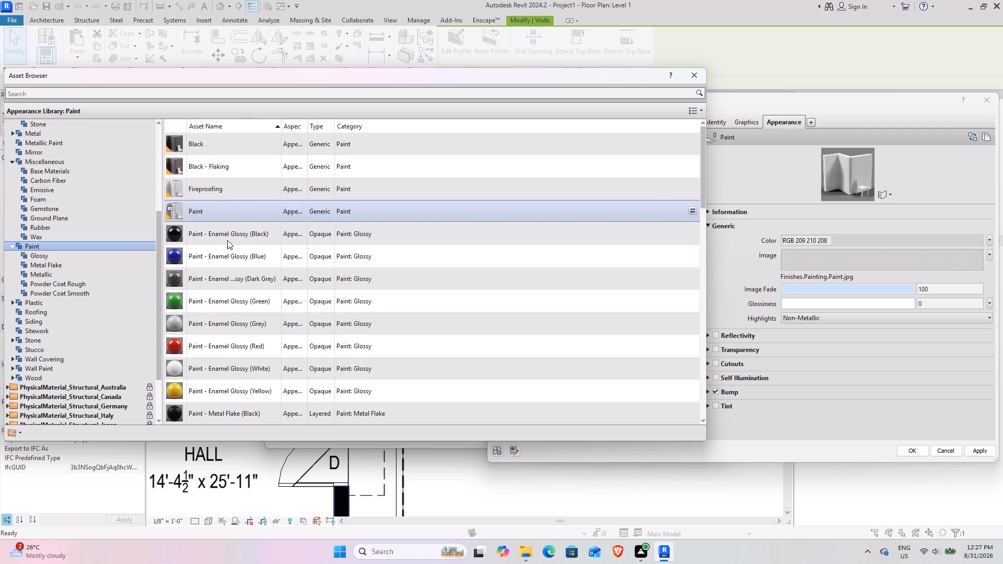
Replace OUTER WALL's appearance from the library's Paint assets, trying Wood - Painted White and settling on White - Flaking.
scroll(279, 269, "down", 6)
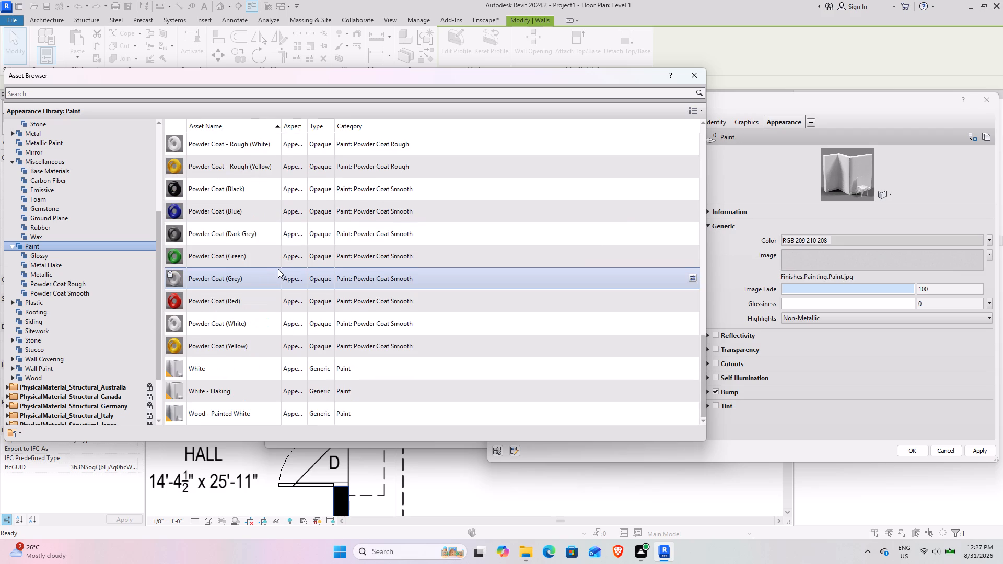
scroll(278, 269, "down", 3)
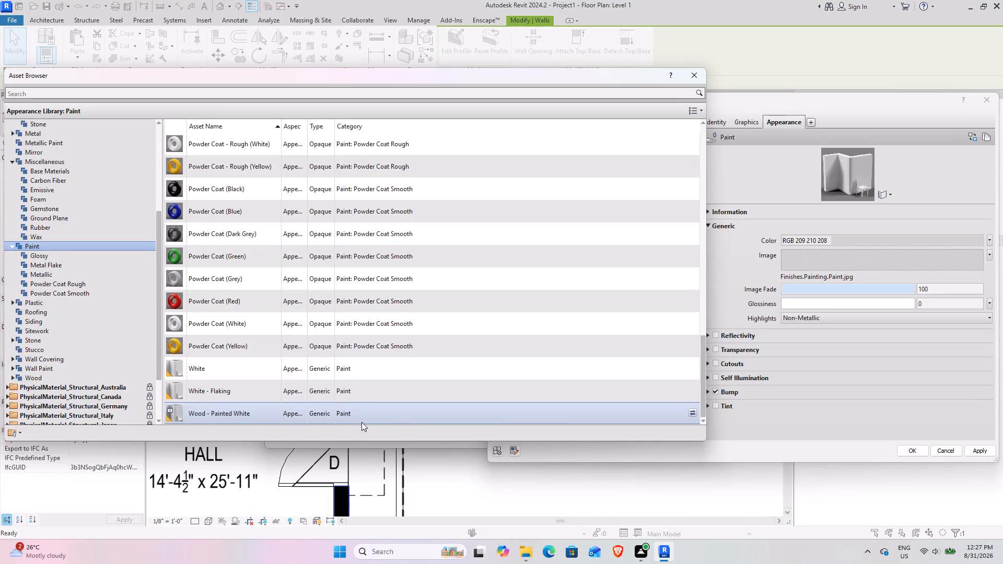
left_click(690, 412)
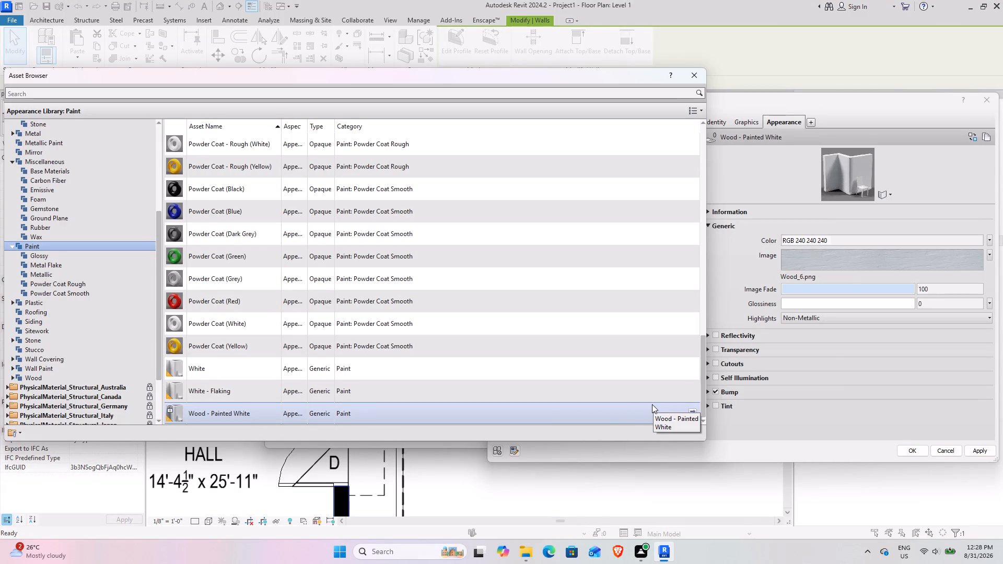
left_click(693, 389)
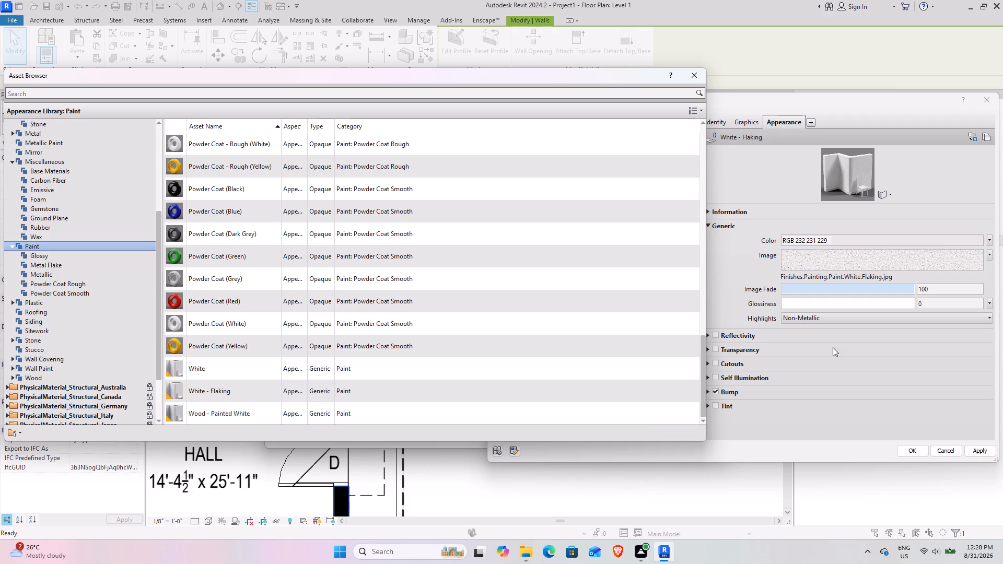
left_click(693, 74)
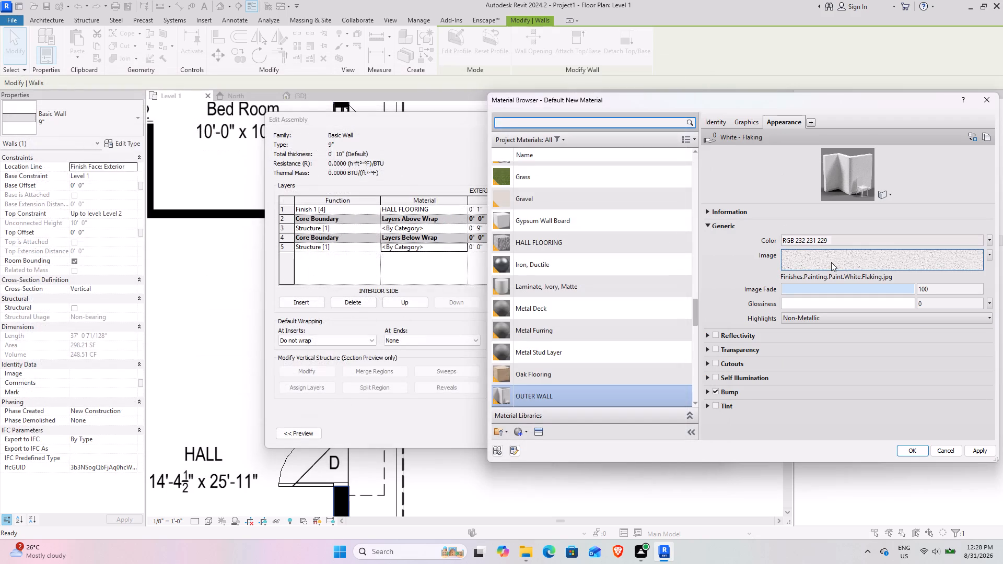
View the texture settings of the White - Flaking image used by OUTER WALL.
left_click(831, 262)
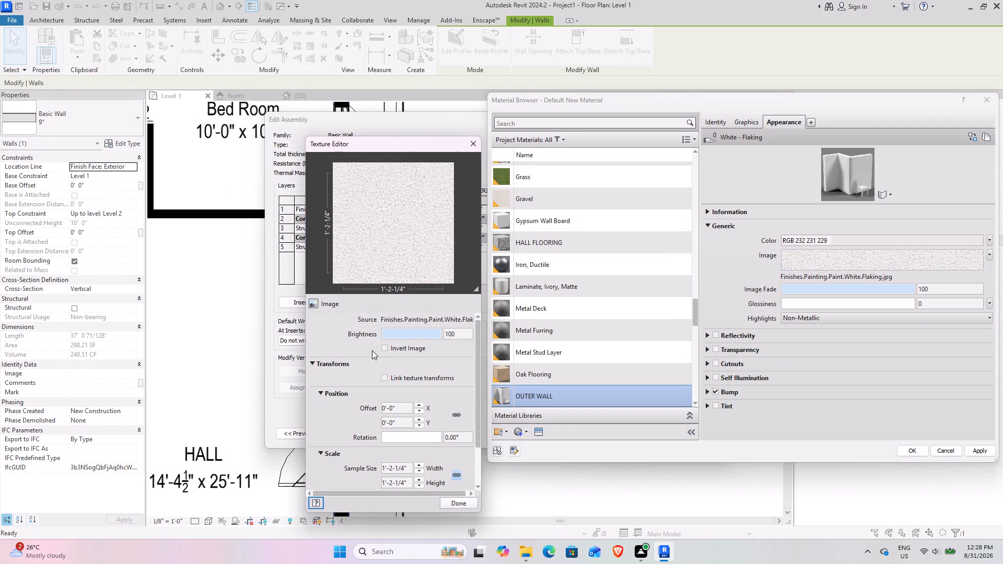
left_click(459, 498)
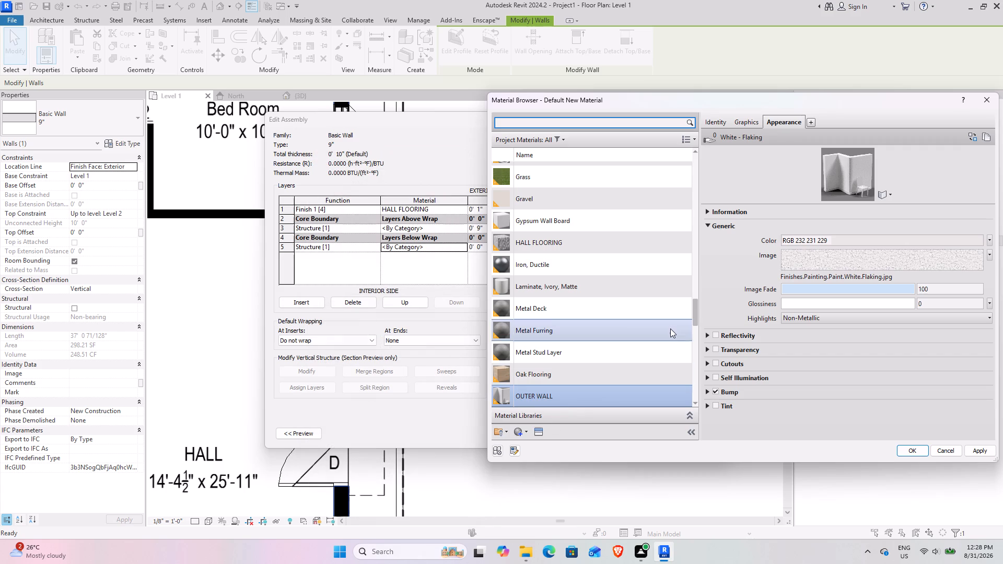
Turn on Use Render Appearance for OUTER WALL's shading and assign the material to the interior-side layer.
left_click(743, 121)
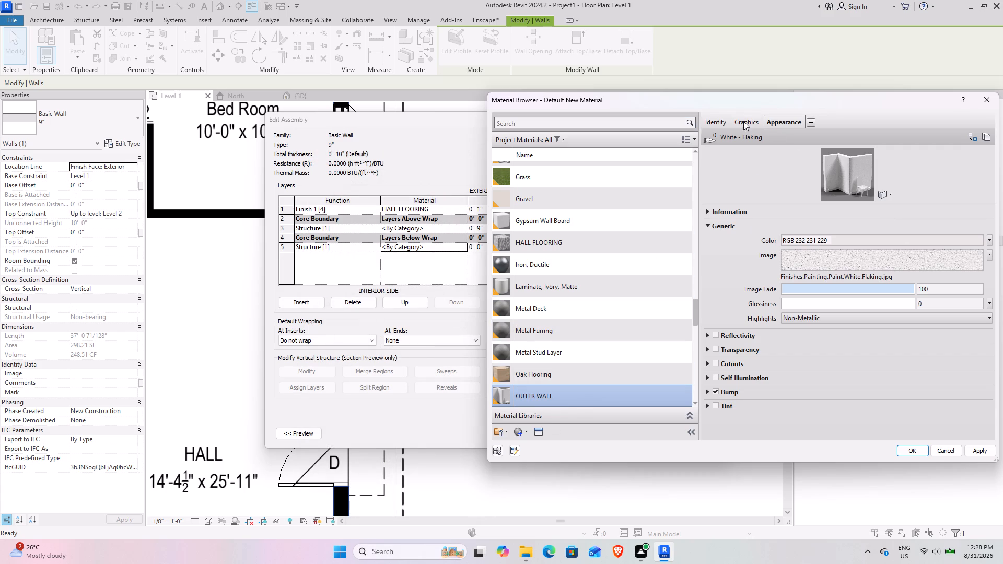
left_click(779, 155)
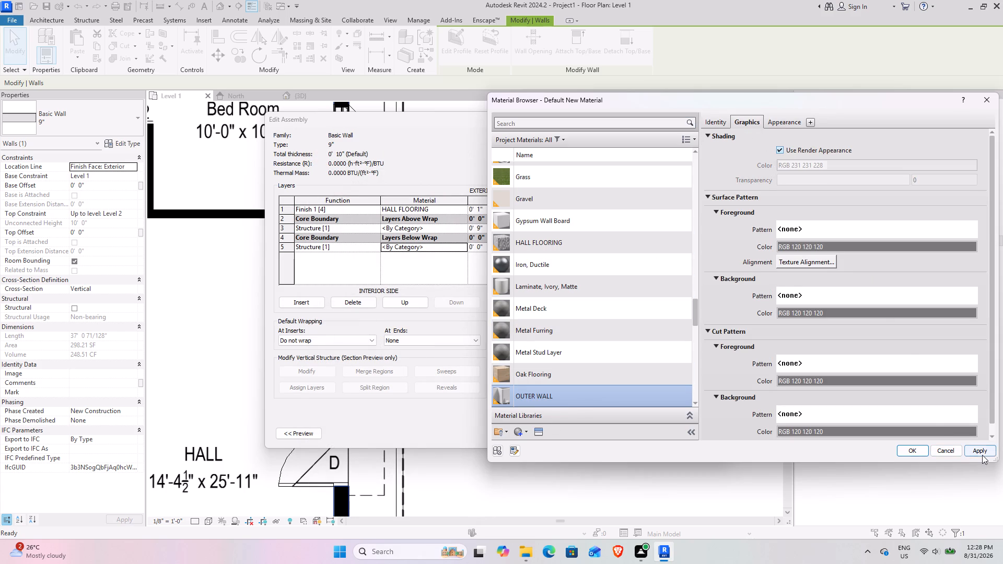
left_click(982, 455)
left_click(914, 449)
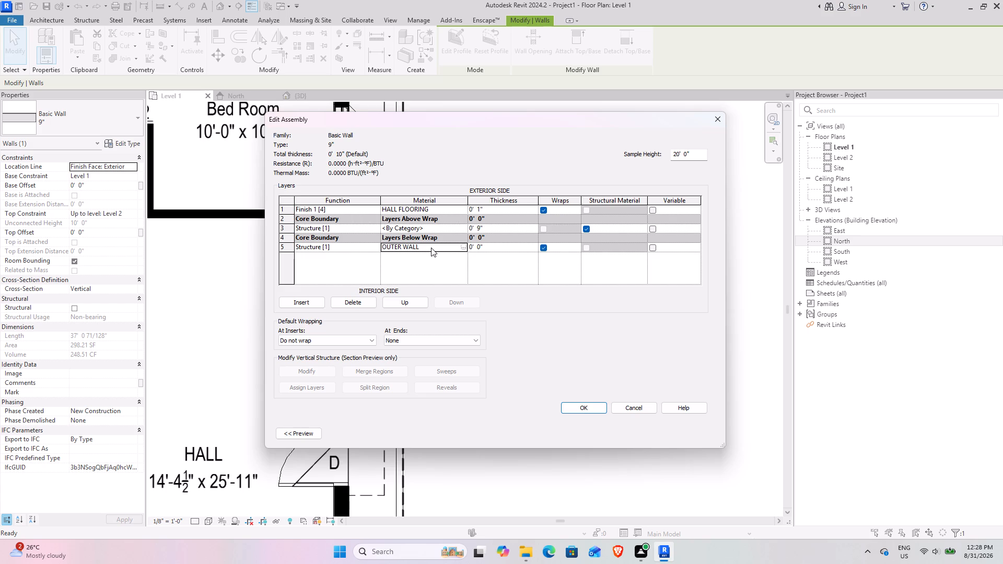
Copy the OUTER WALL material name from the interior-side layer to the exterior Finish 1 layer, replacing HALL FLOORING.
left_click_drag(431, 248, 366, 249)
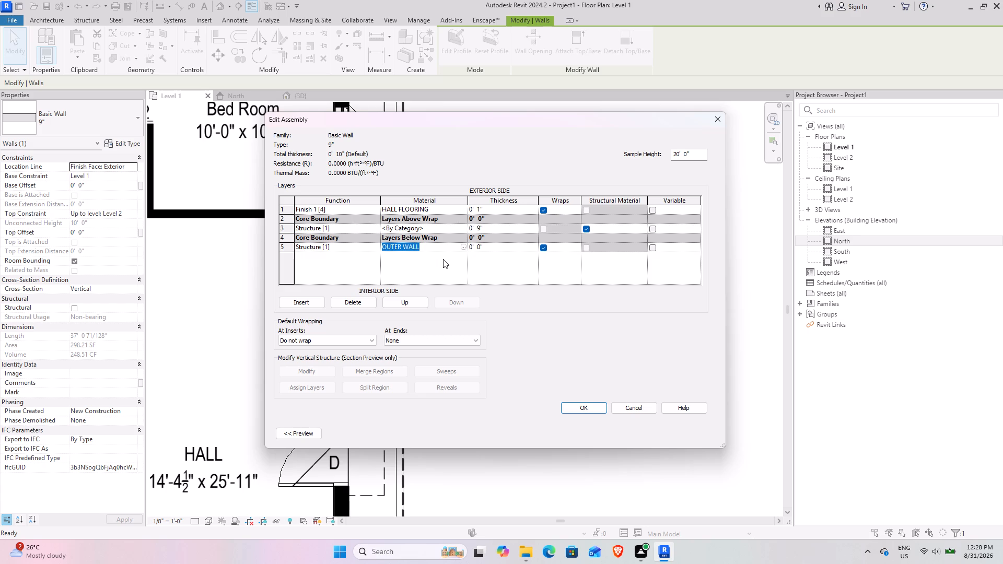
key("ctrl+c")
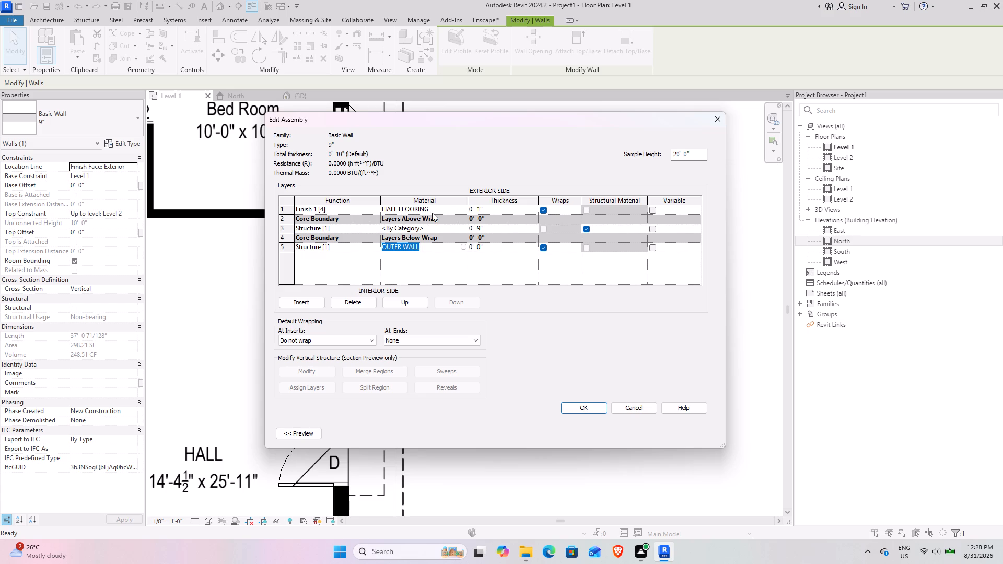
left_click(432, 213)
left_click_drag(442, 203, 389, 213)
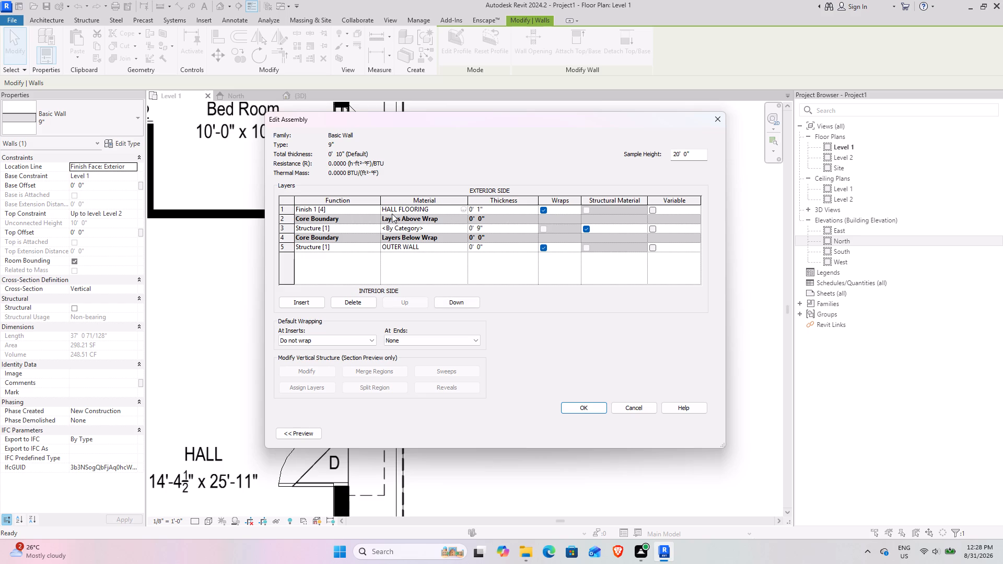
left_click_drag(431, 209, 305, 209)
key("ctrl+v")
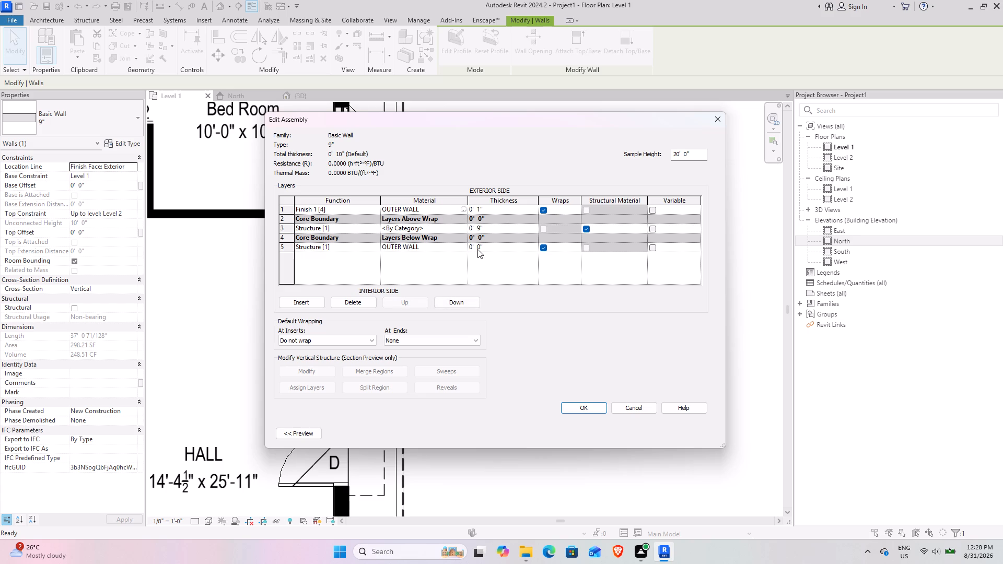
Set the thickness of the interior-side OUTER WALL layer to 1".
left_click(486, 249)
key("BackSpace")
key("BackSpace")
key("BackSpace")
key("BackSpace")
type("1\"")
key("Return")
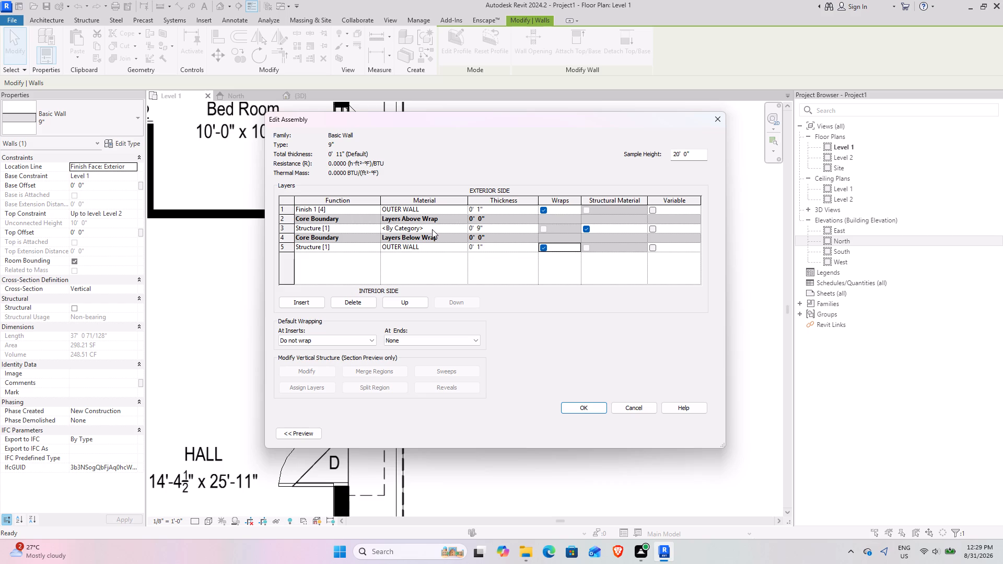
Create a new material for the structure layer between the core boundaries of the 9" wall type.
left_click(462, 229)
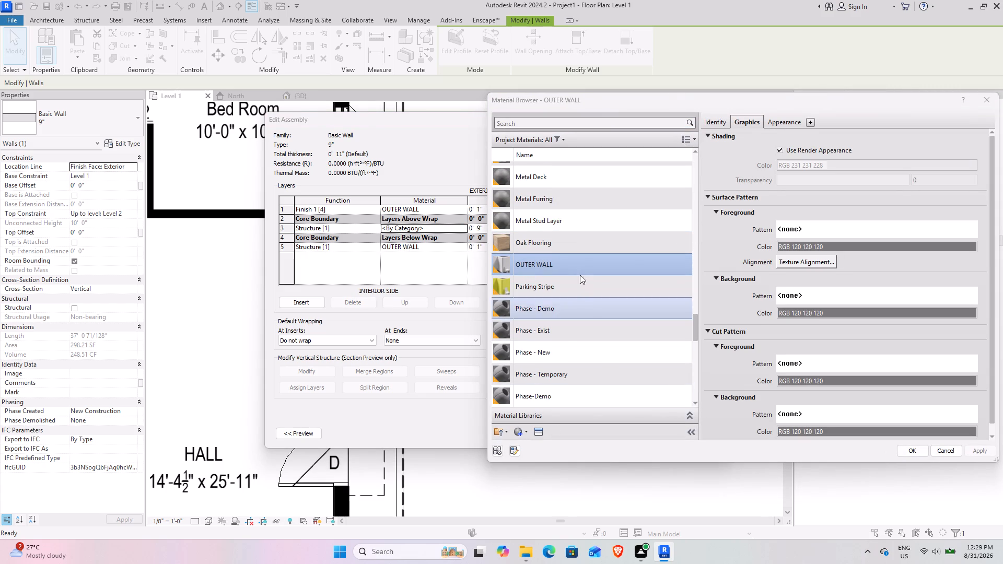
left_click(517, 433)
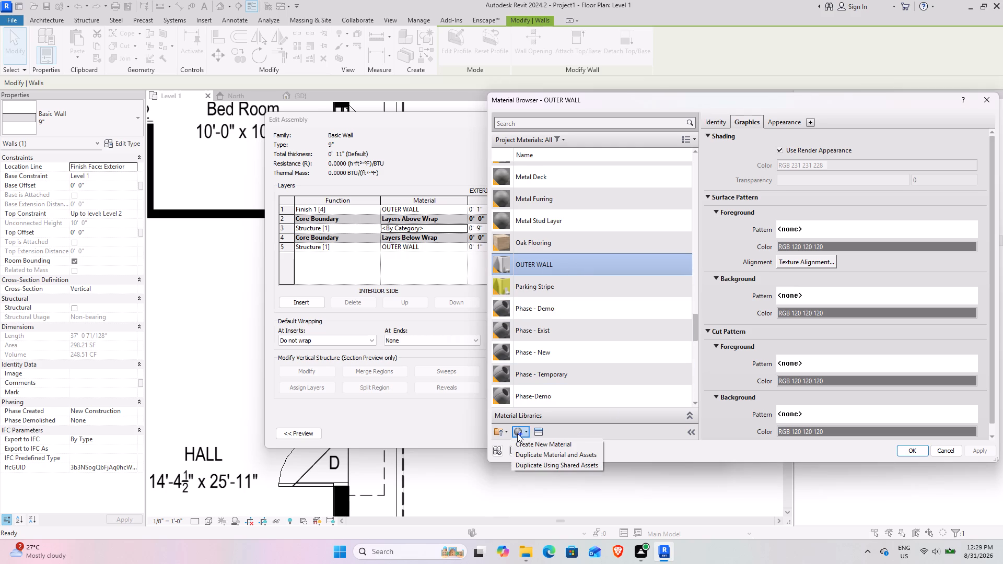
left_click(545, 443)
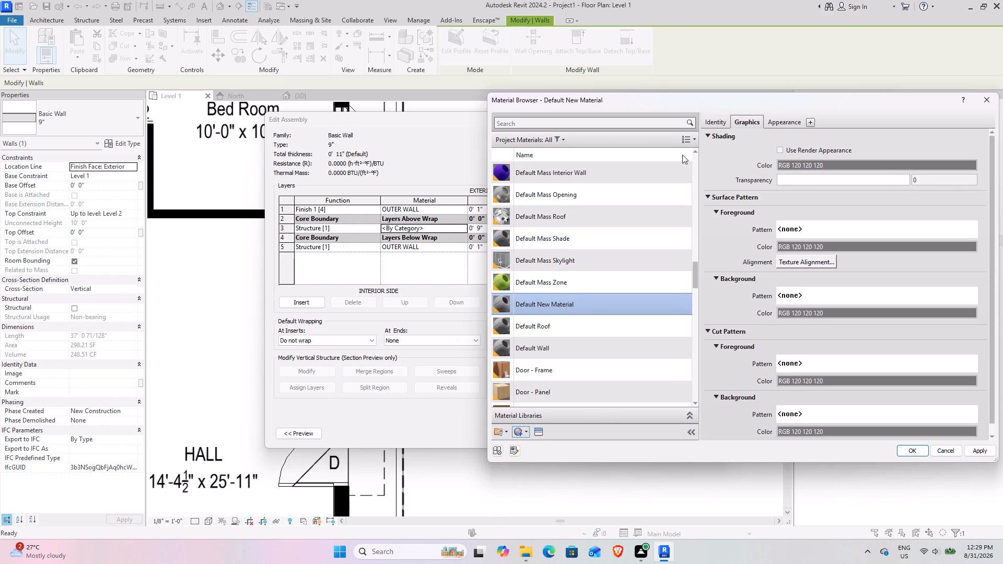
Rename the new core material as BRICK MATERIAL.
left_click(717, 125)
left_click(881, 131)
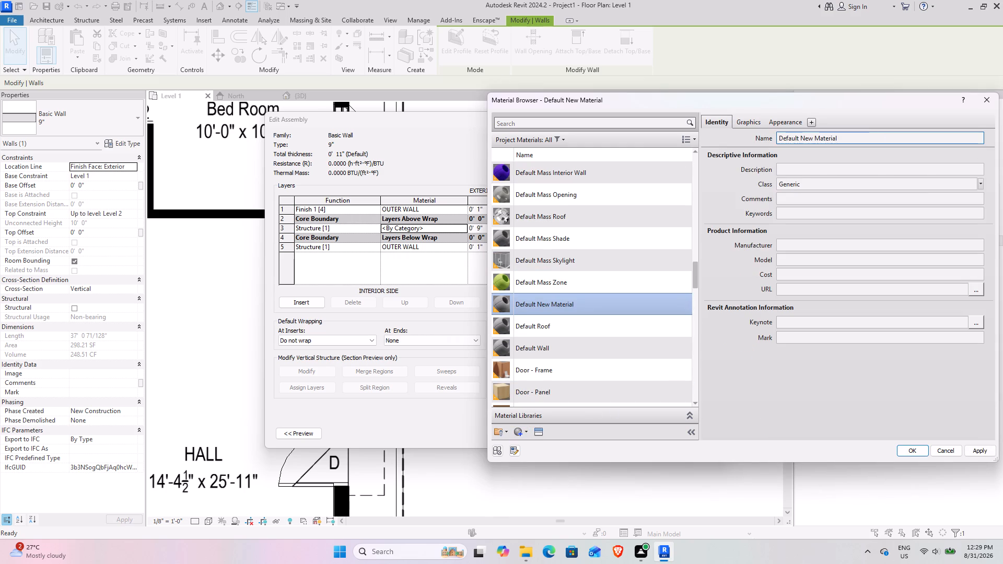
left_click(880, 134)
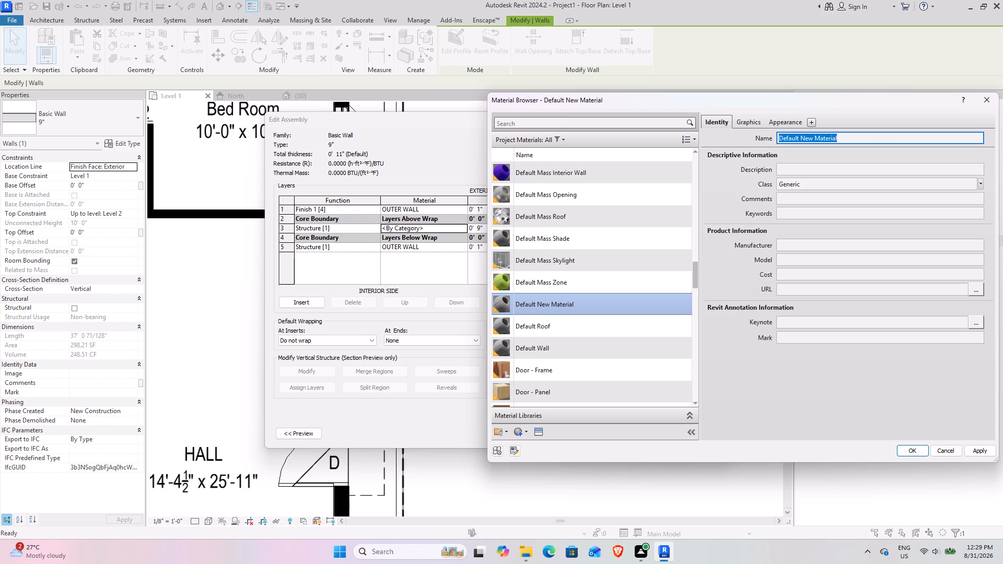
key("i")
key("BackSpace")
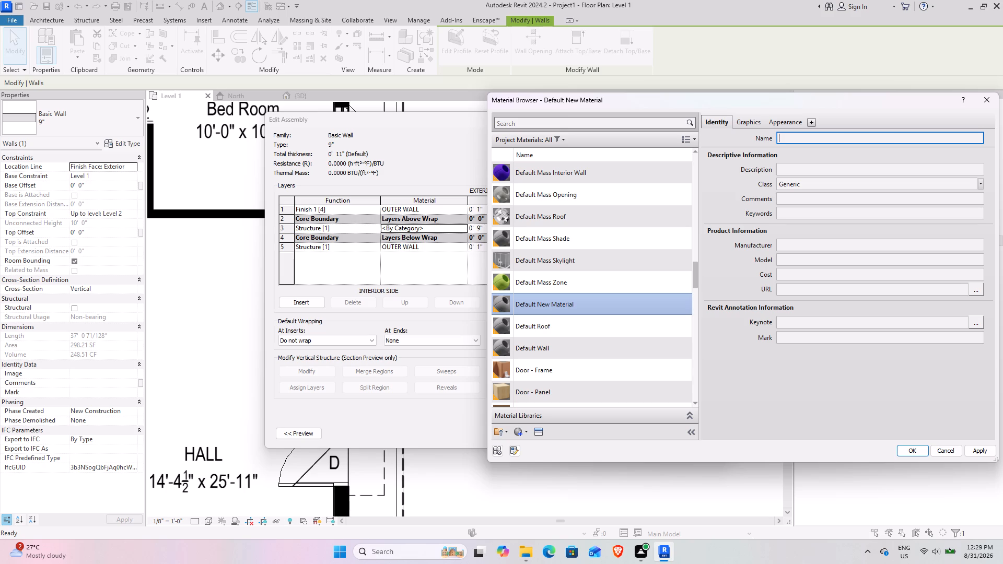
type("STRUCT")
key("r")
key("BackSpace")
key("BackSpace")
key("BackSpace")
key("BackSpace")
key("BackSpace")
key("BackSpace")
key("BackSpace")
type("BRICI")
key("space")
key("BackSpace")
key("BackSpace")
type("K")
key("space")
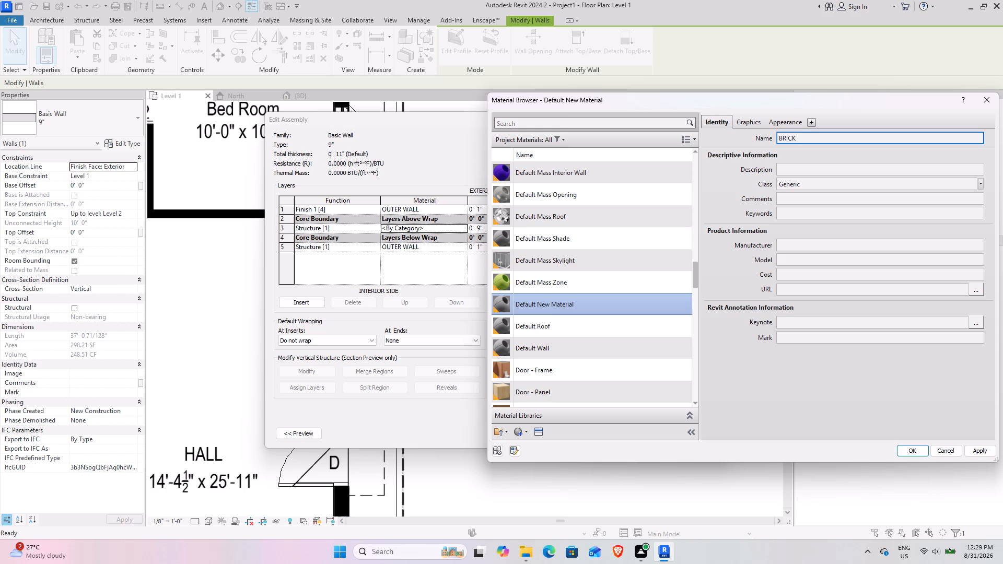
type("MAT")
type("ER")
type("IAL")
Give BRICK MATERIAL the 12in Running - Burgundy appearance from the Appearance Library's Masonry assets.
left_click(543, 430)
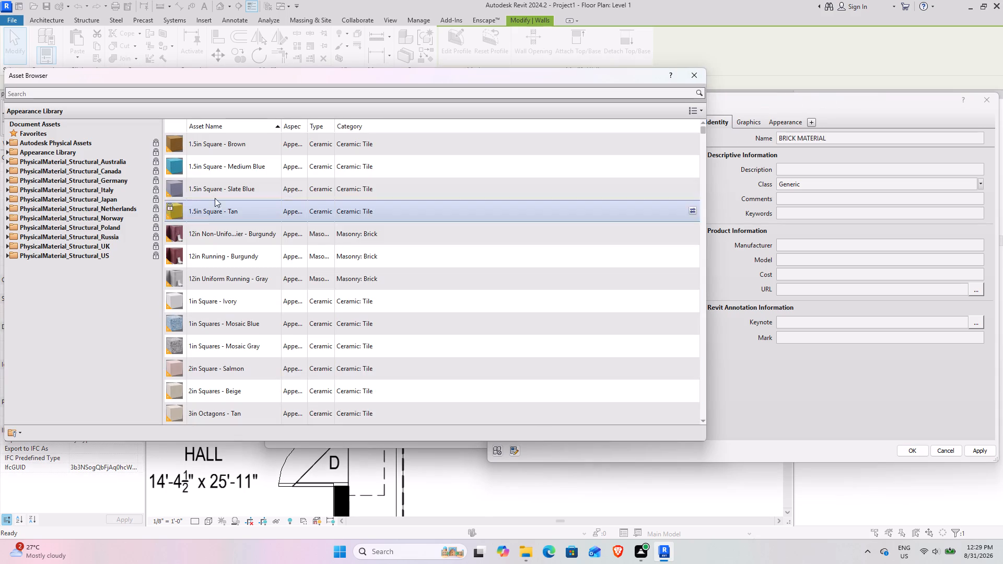
double_click(76, 155)
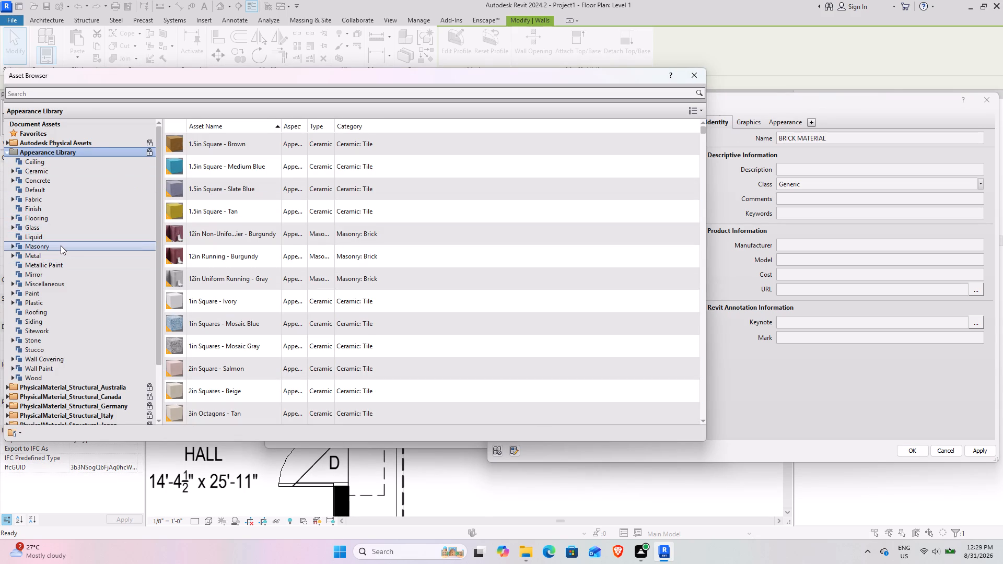
double_click(61, 245)
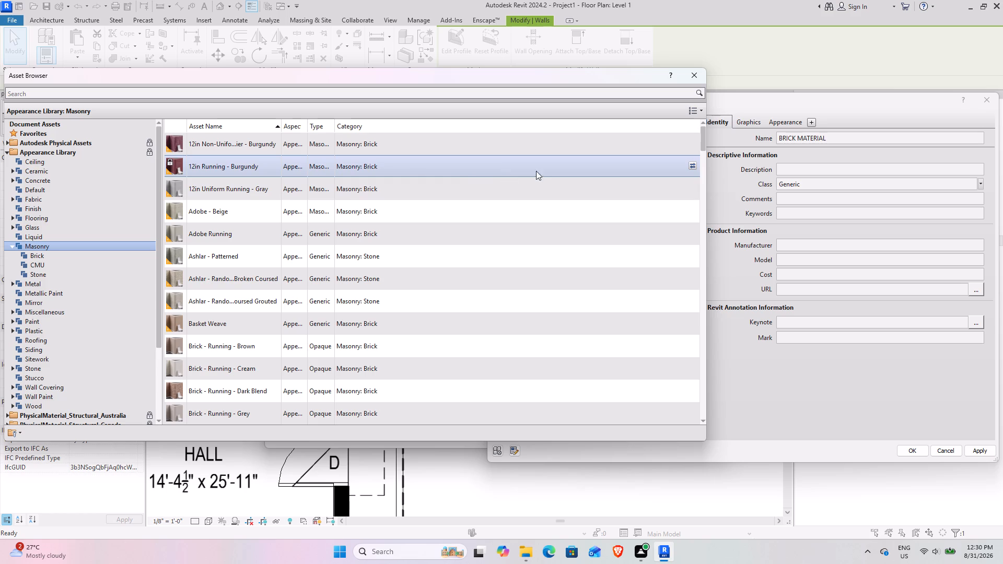
left_click(696, 167)
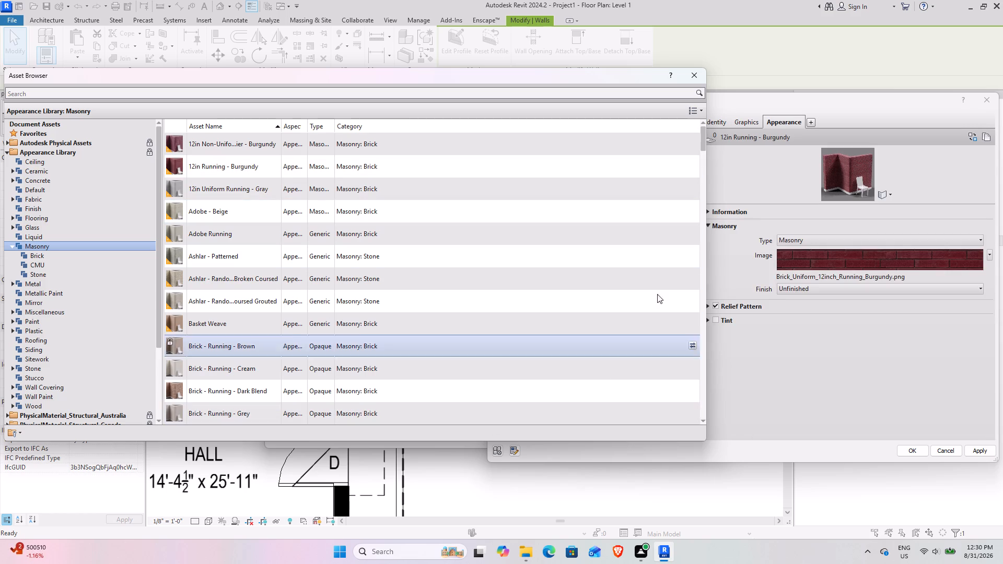
left_click(696, 80)
Turn on Use Render Appearance for BRICK MATERIAL's shading, assign it to the core structure layer, and accept the 9" wall type edits.
left_click(755, 126)
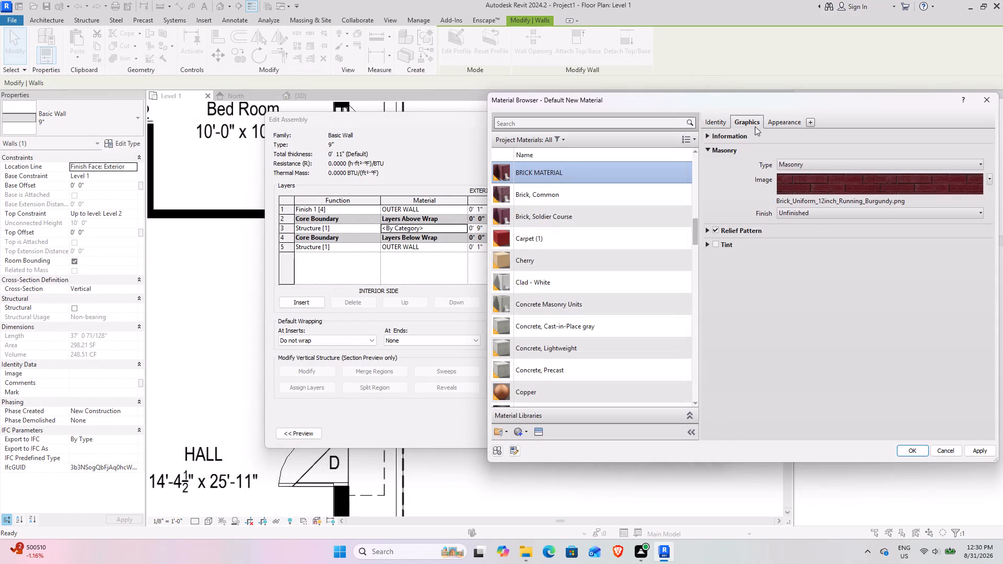
left_click(780, 147)
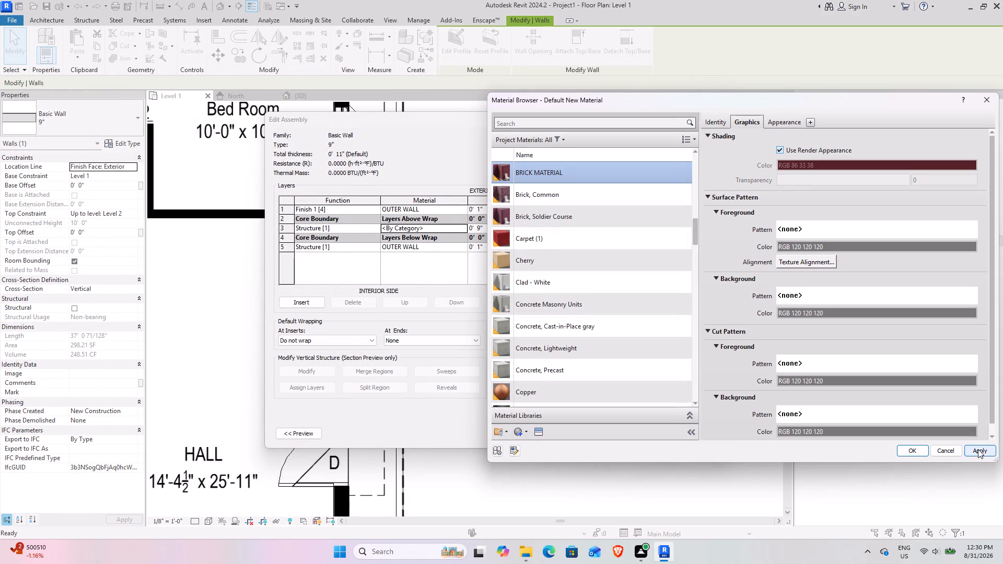
left_click(978, 449)
left_click(911, 451)
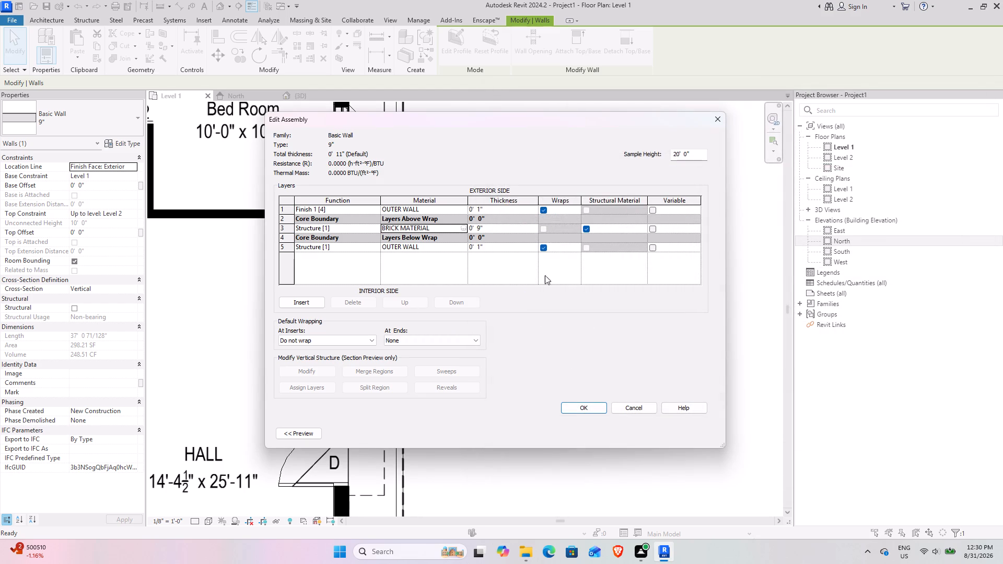
left_click(583, 412)
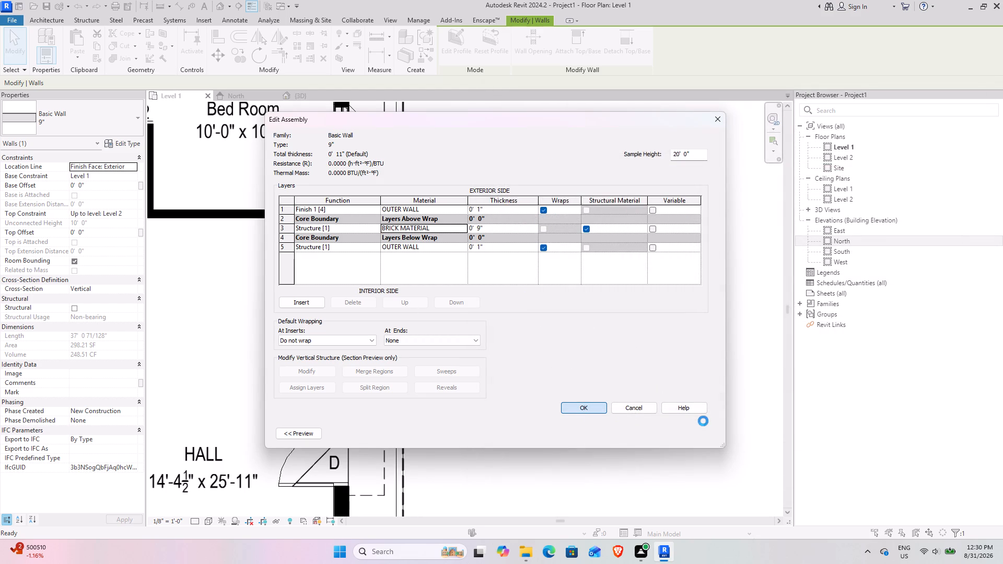
left_click(702, 432)
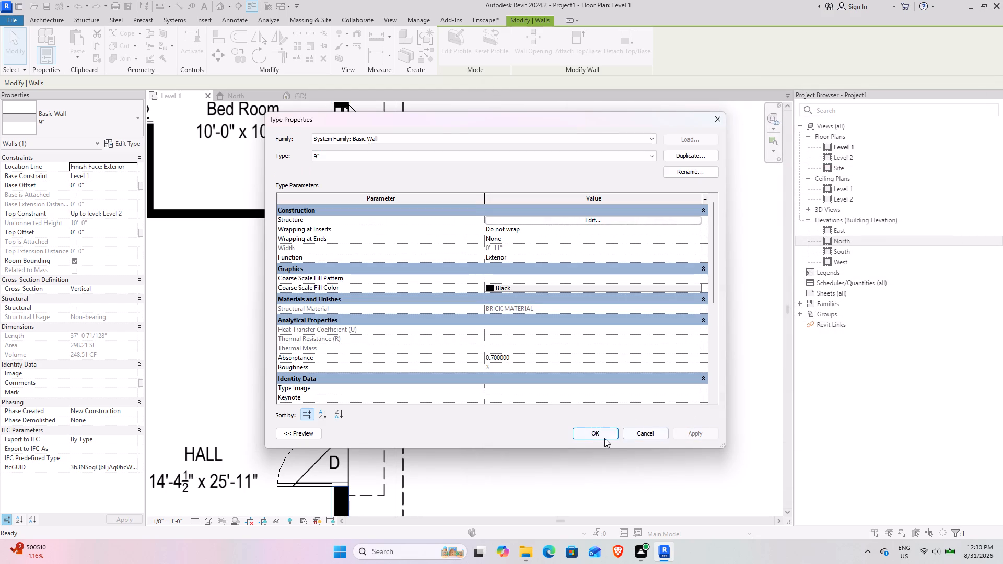
left_click(593, 433)
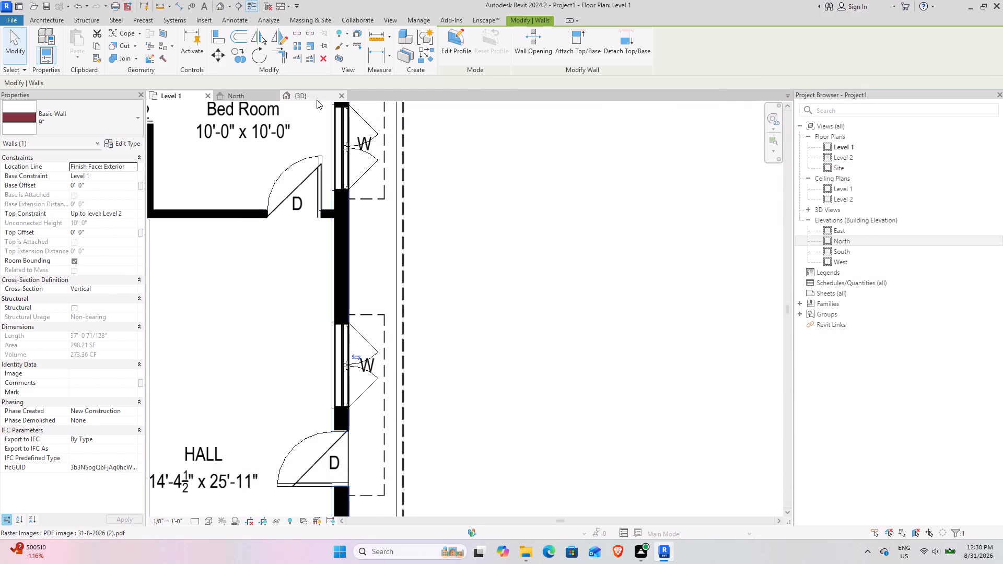
Examine the updated 9" wall finishes around the building in the 3D view.
left_click(301, 96)
scroll(433, 298, "down", 8)
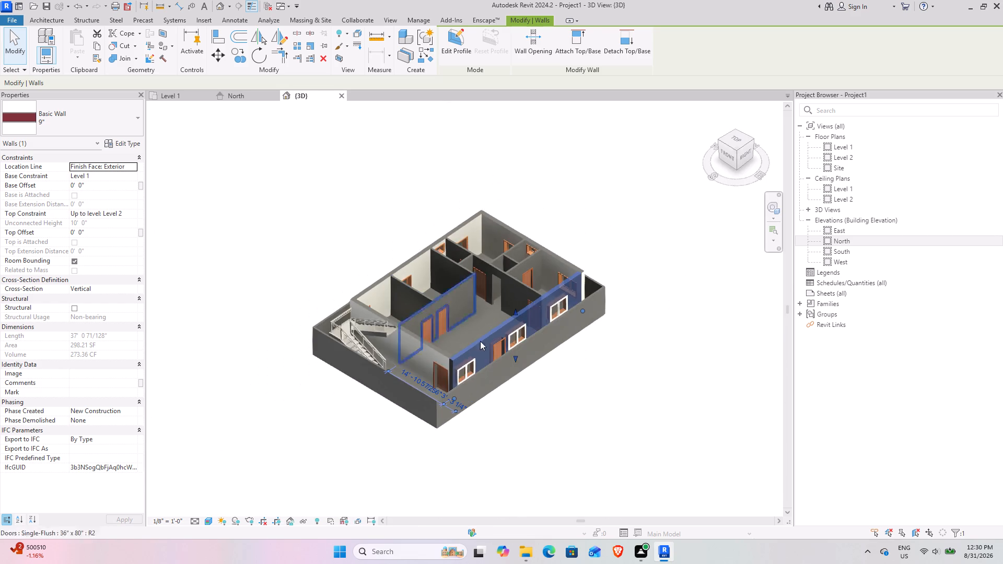
left_click(584, 410)
scroll(426, 325, "up", 6)
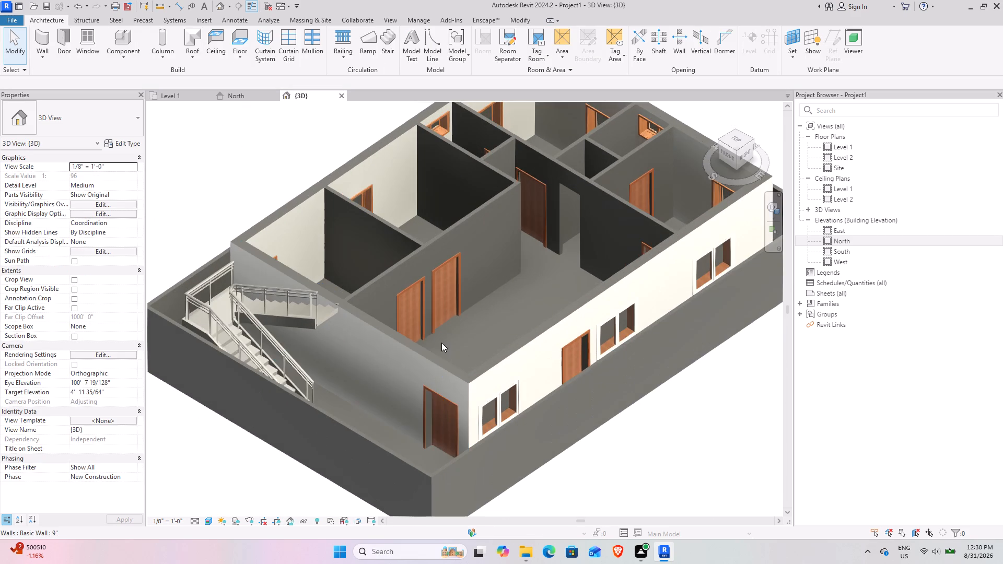
middle_click_drag(439, 336, 467, 374, "shift")
scroll(242, 218, "up", 6)
scroll(384, 282, "down", 8)
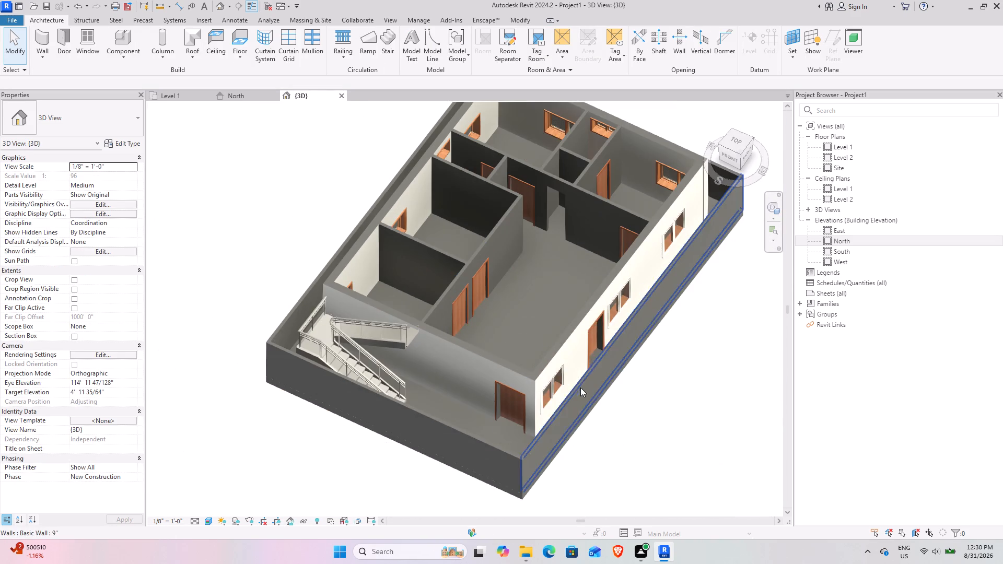
scroll(527, 381, "up", 8)
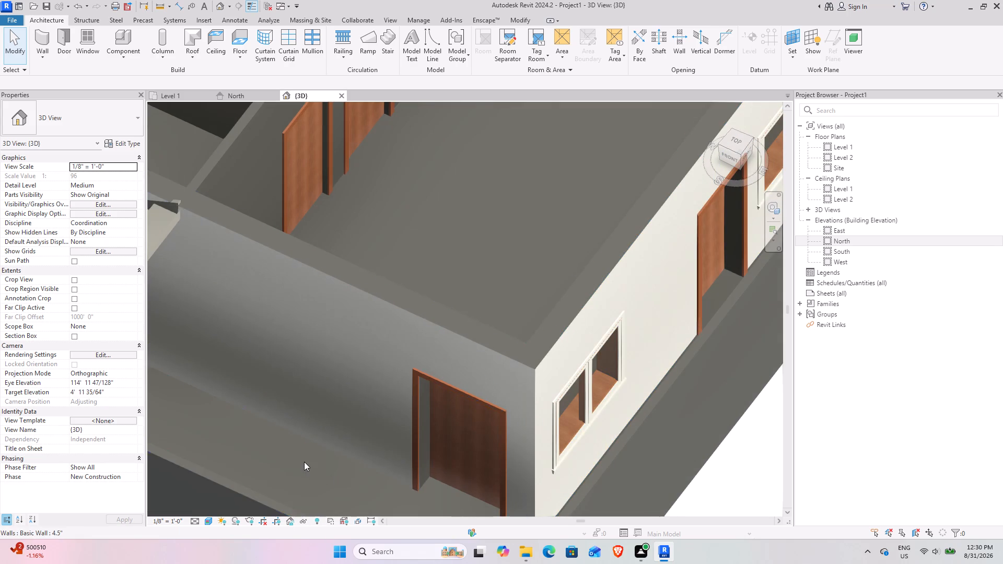
scroll(304, 462, "down", 9)
middle_click_drag(350, 424, 405, 374)
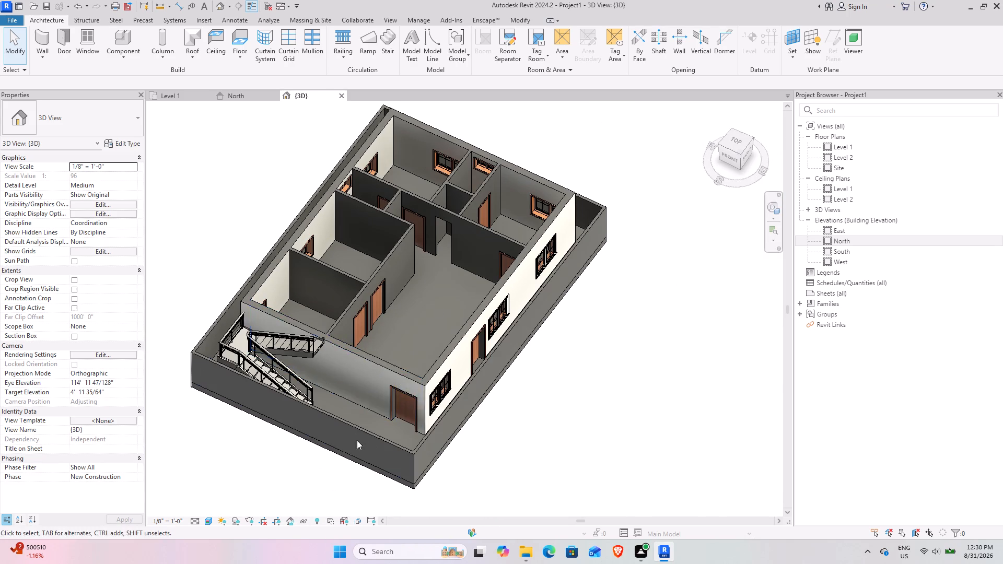
scroll(308, 366, "down", 4)
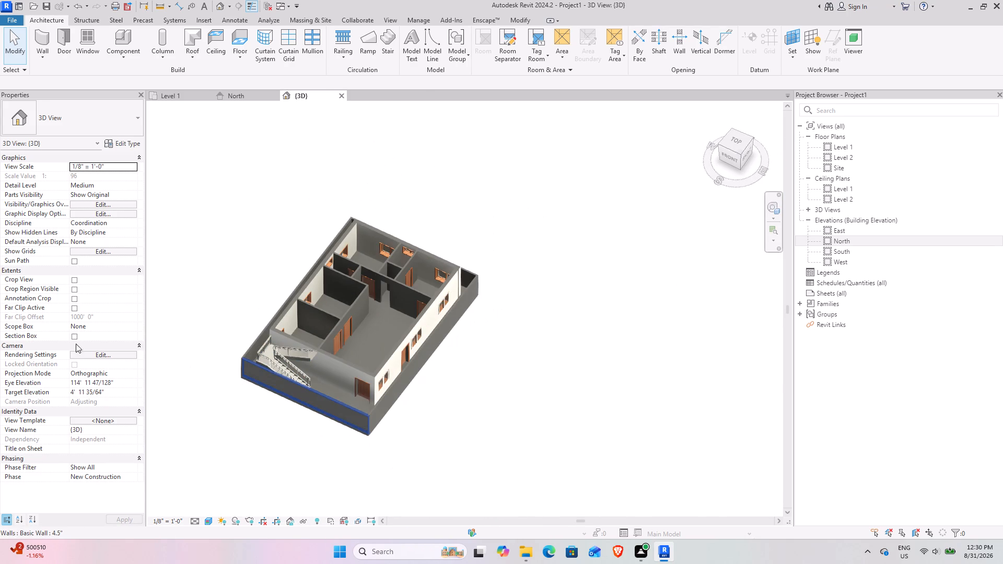
Turn on the 3D view's section box and pull its right-hand face inward to cut through the long exterior window wall's side of the building.
left_click(74, 337)
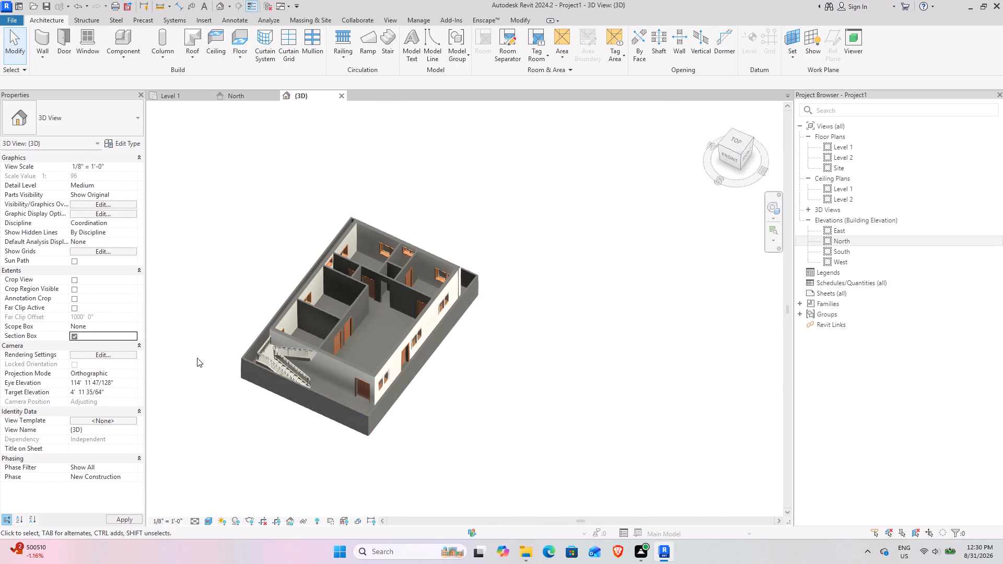
left_click(181, 499)
scroll(204, 477, "down", 5)
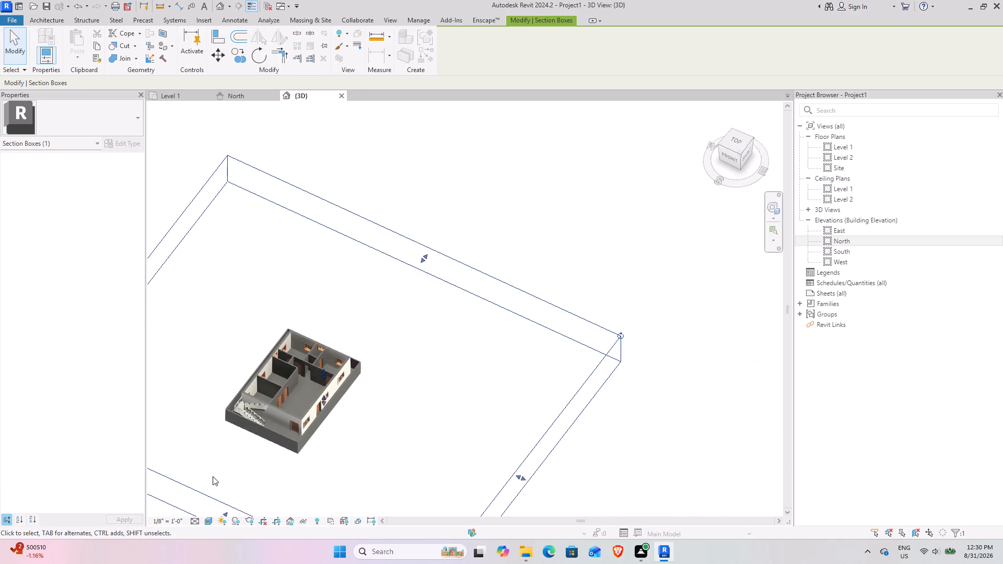
left_click_drag(479, 484, 293, 408)
Inspect the cut end of the 9" wall up close for its brick core and finish layers.
scroll(295, 414, "up", 3)
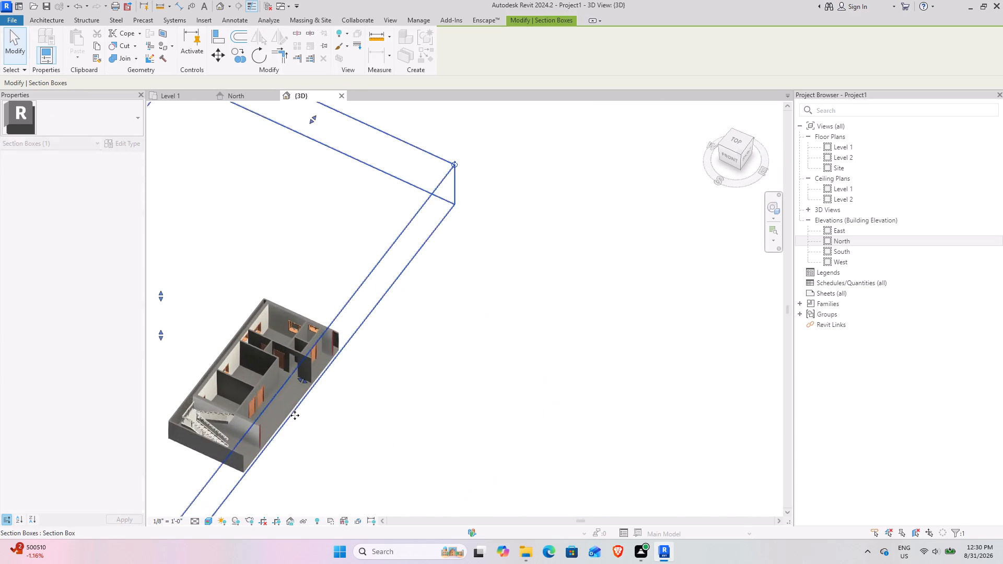
scroll(295, 415, "up", 15)
middle_click_drag(224, 445, 171, 411, "shift")
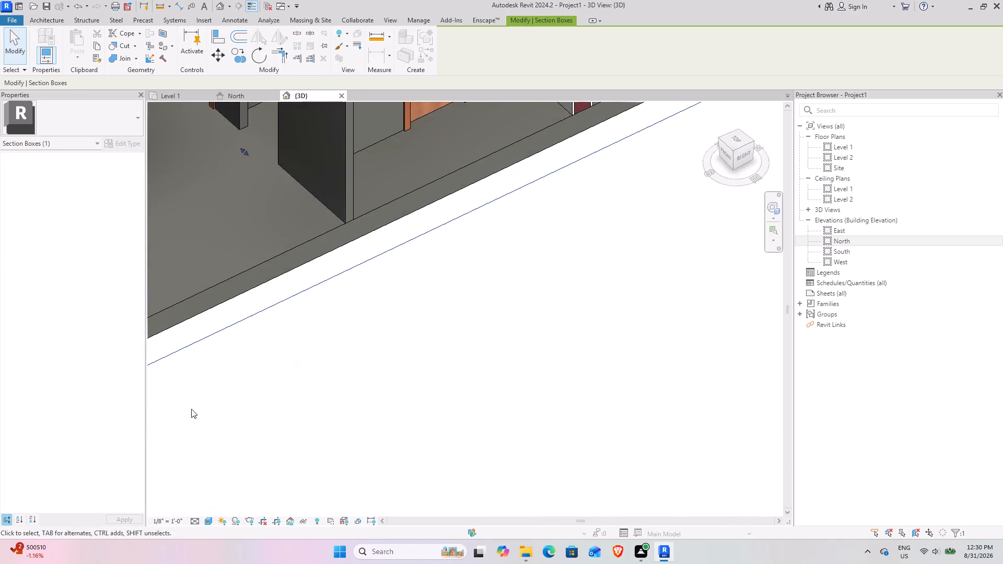
middle_click_drag(215, 409, 671, 480)
middle_click_drag(465, 476, 438, 385, "shift")
middle_click_drag(442, 393, 578, 538)
middle_click_drag(342, 352, 510, 530)
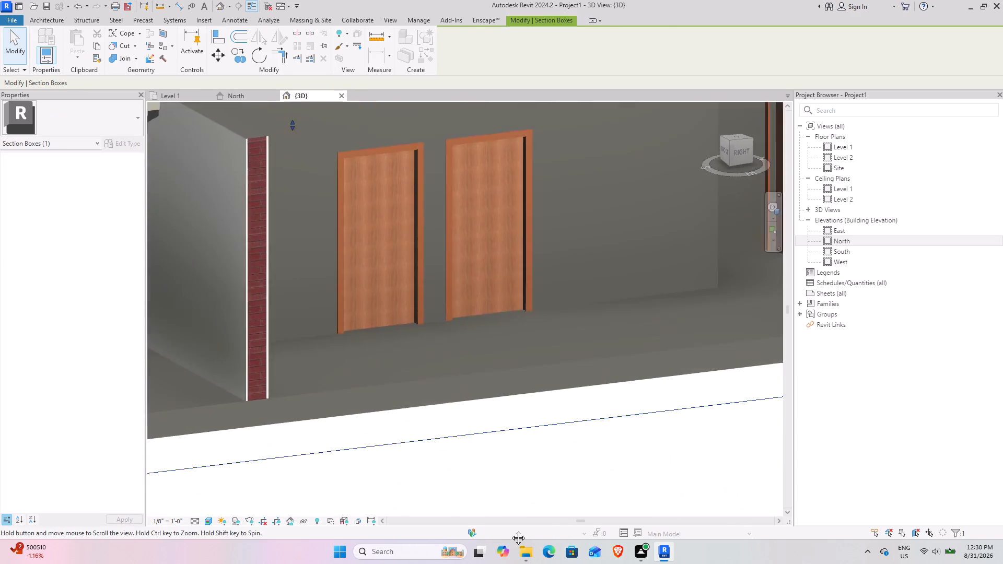
middle_click_drag(510, 530, 504, 530)
middle_click_drag(411, 460, 478, 529)
middle_click_drag(437, 512, 425, 465)
middle_click_drag(403, 438, 489, 563)
middle_click_drag(415, 427, 477, 541)
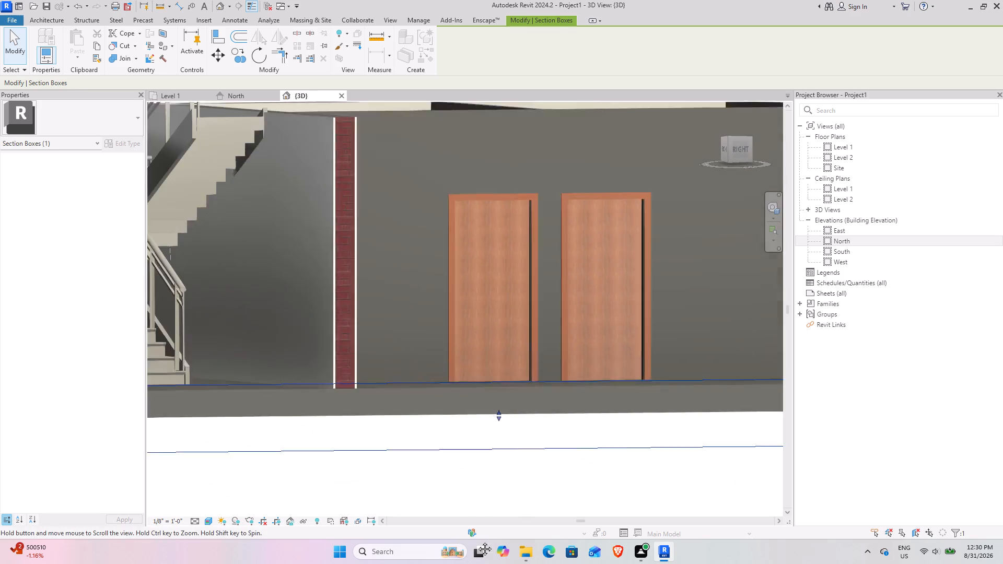
middle_click_drag(477, 541, 479, 545)
scroll(355, 280, "up", 9)
scroll(368, 291, "down", 6)
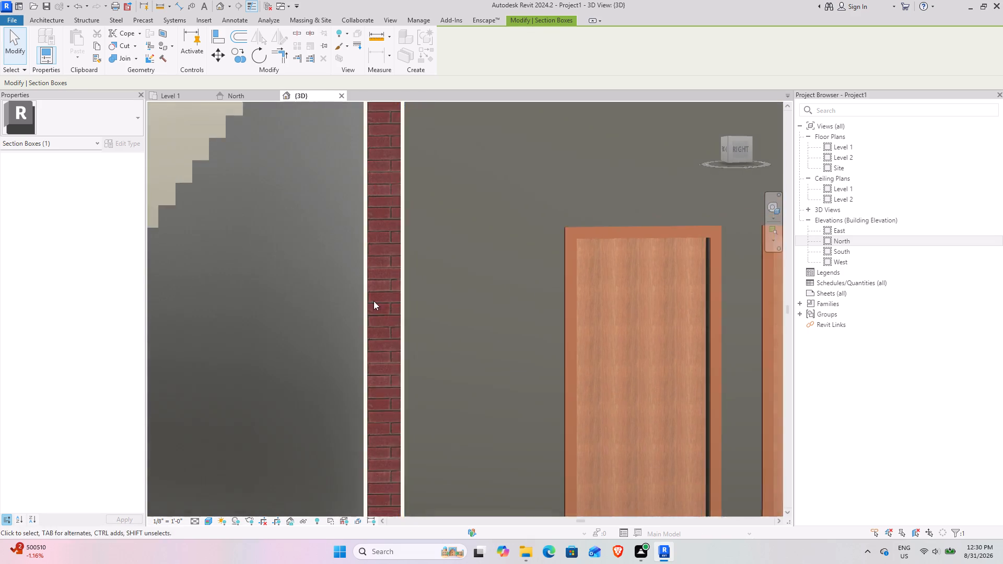
scroll(374, 301, "down", 13)
middle_click_drag(385, 322, 438, 434)
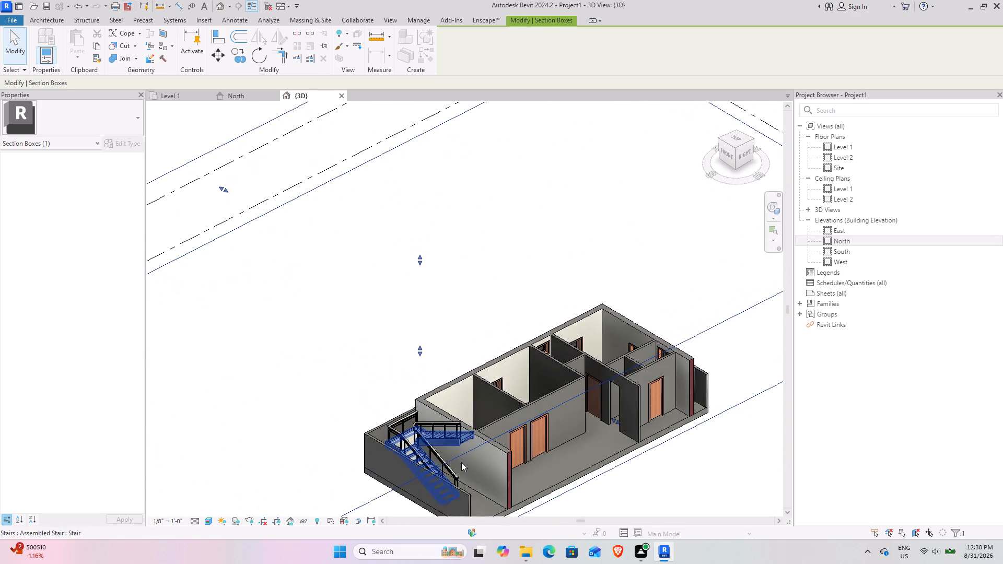
Pull the cutting face of the section box back outward beyond the building's long exterior wall.
middle_click_drag(451, 462, 265, 332)
left_click_drag(428, 293, 541, 354)
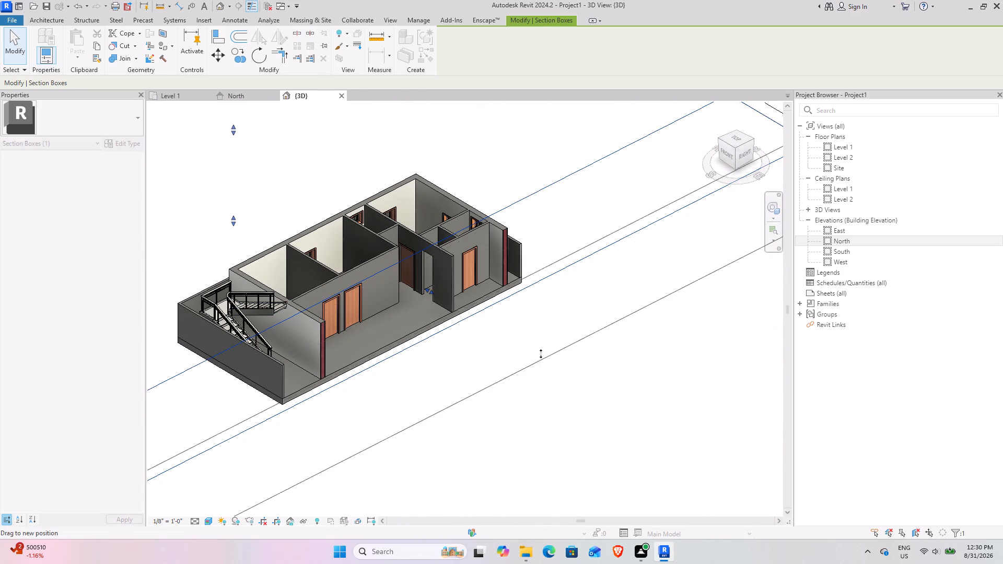
Pull the section box's cutting face further outward, clear of the long exterior window wall.
left_click_drag(541, 354, 616, 394)
scroll(372, 338, "down", 4)
middle_click_drag(365, 351, 453, 393)
scroll(345, 337, "up", 4)
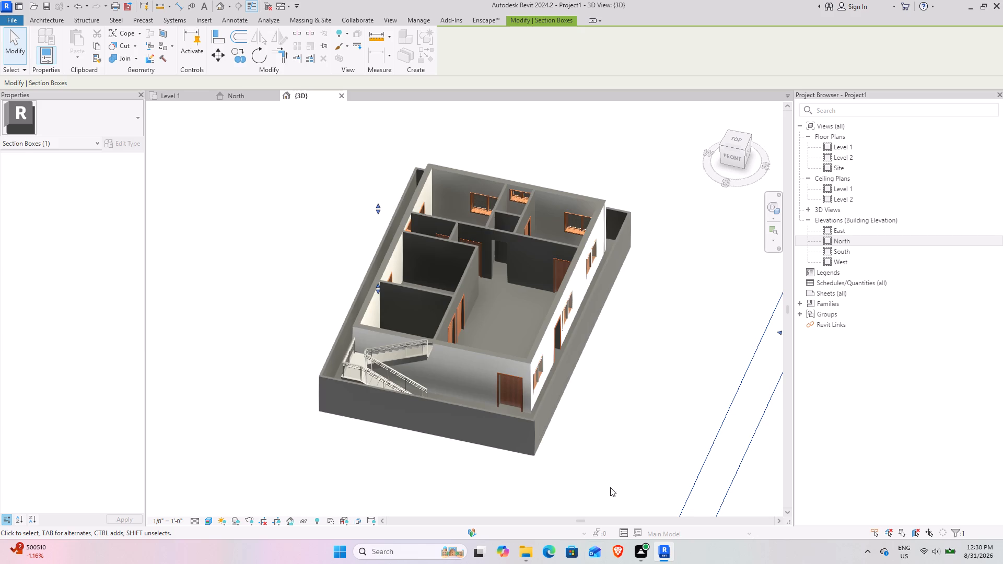
left_click(601, 460)
Change the staircase's type from the assembled stair to Cast-In-Place Stair, Monolithic Stair.
scroll(370, 363, "up", 4)
middle_click_drag(377, 430, 376, 401, "shift")
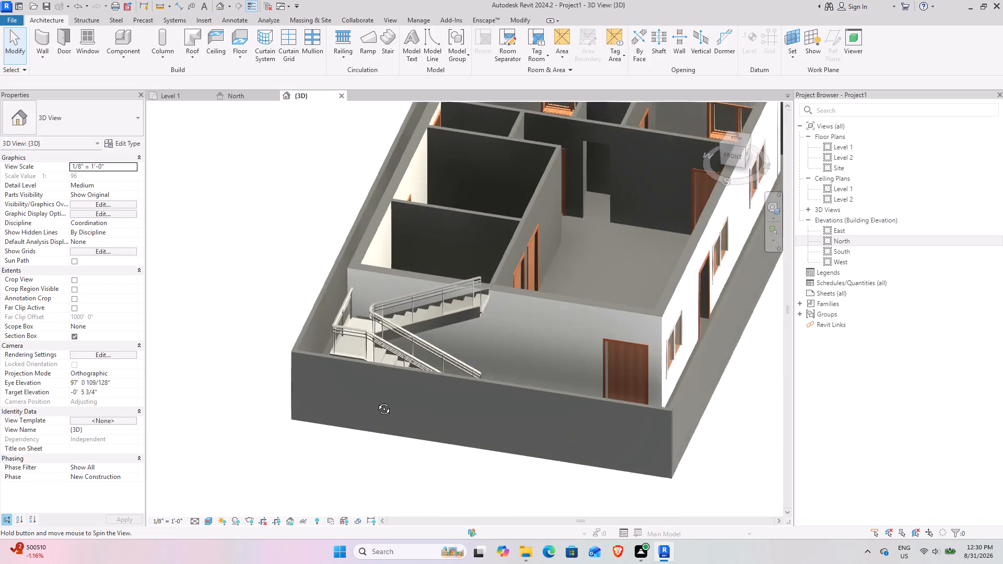
middle_click_drag(376, 401, 360, 414, "shift")
scroll(393, 337, "up", 7)
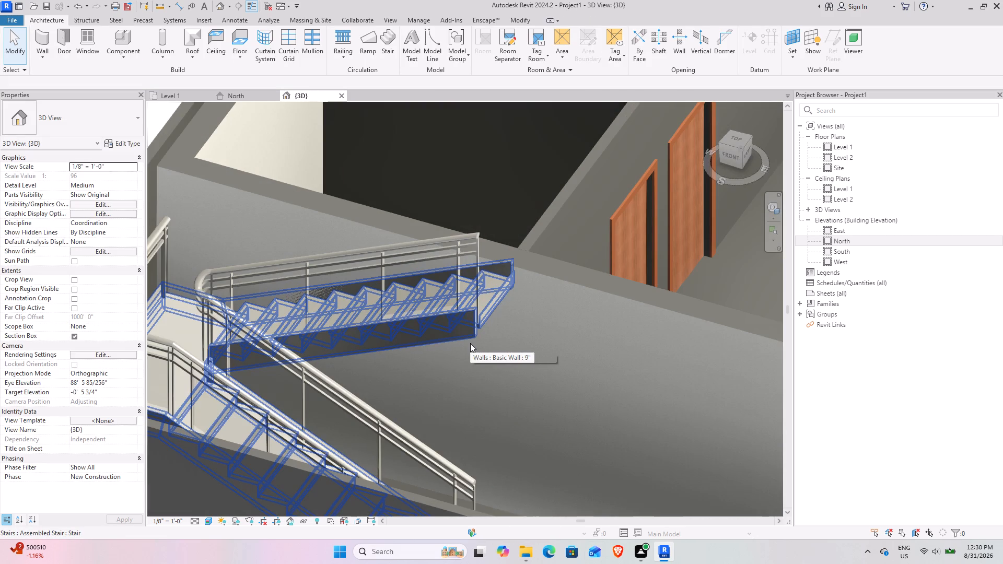
scroll(470, 341, "down", 4)
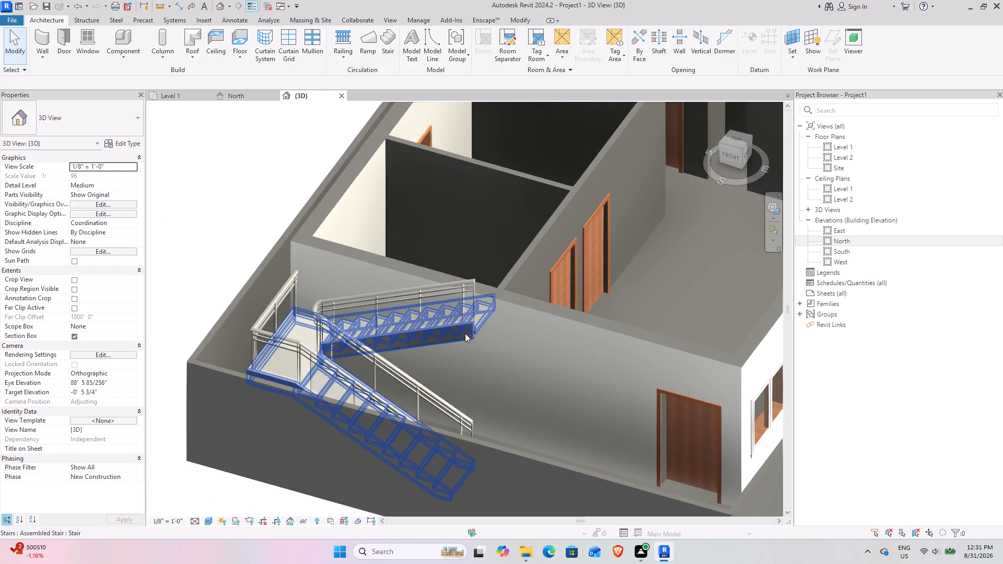
left_click(469, 338)
left_click(86, 130)
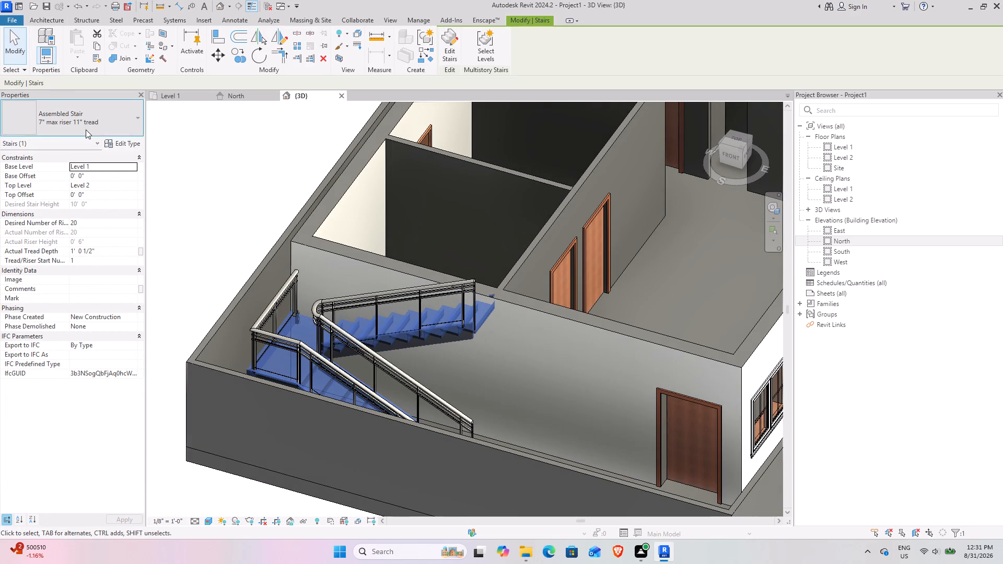
left_click(46, 198)
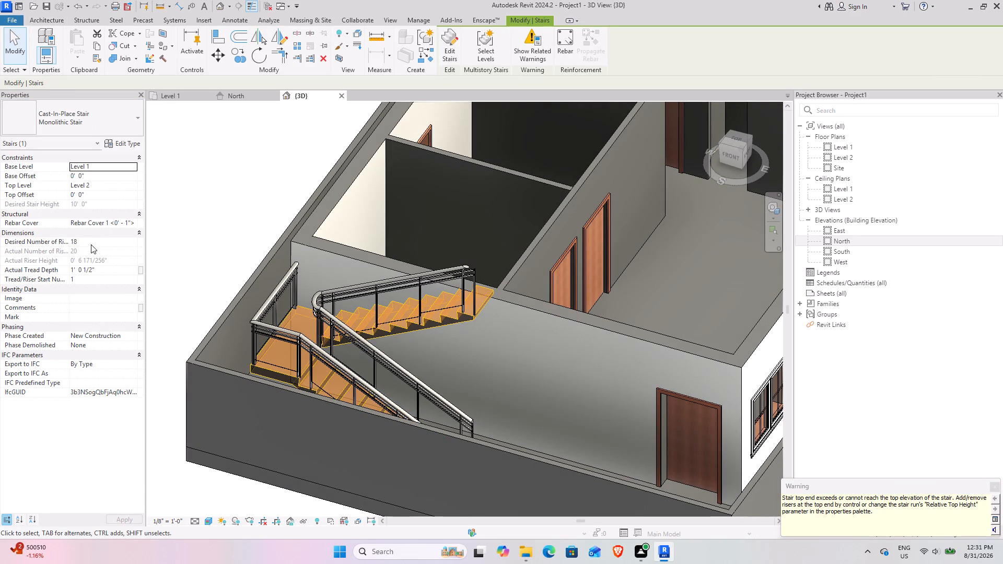
Set the monolithic staircase's desired number of risers to 20.
left_click(91, 244)
type("20")
key("Return")
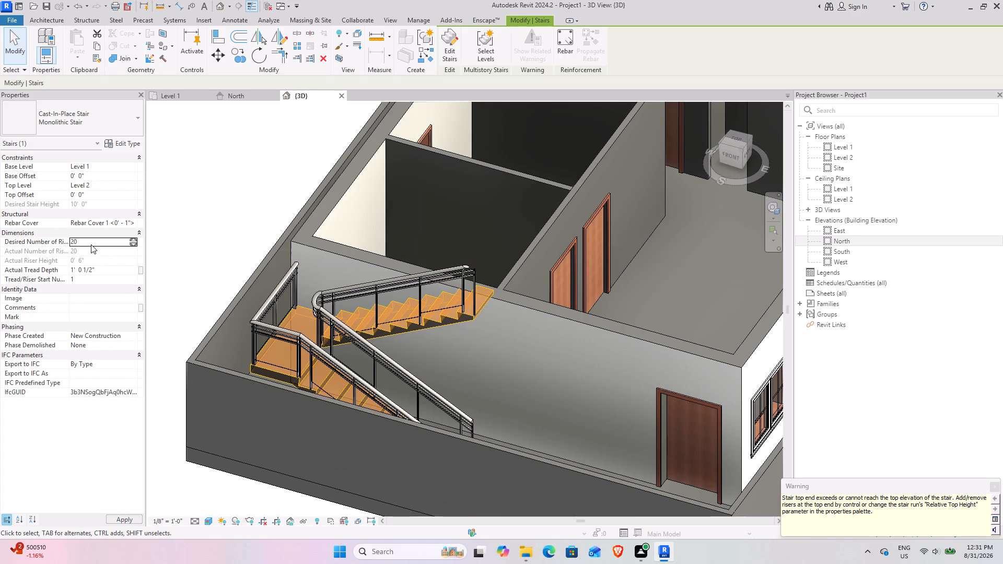
left_click(250, 210)
Examine the monolithic staircase's flights and stepped profile from the front of the building in 3D.
scroll(325, 378, "down", 4)
middle_click_drag(322, 382, 405, 345, "shift")
scroll(573, 254, "up", 6)
middle_click_drag(551, 305, 534, 244, "shift")
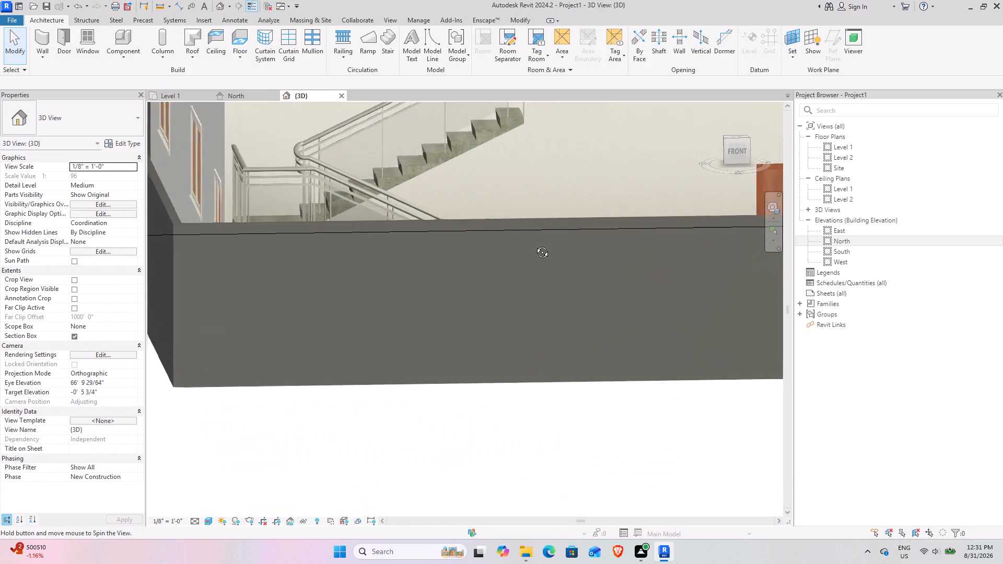
middle_click_drag(534, 244, 525, 240, "shift")
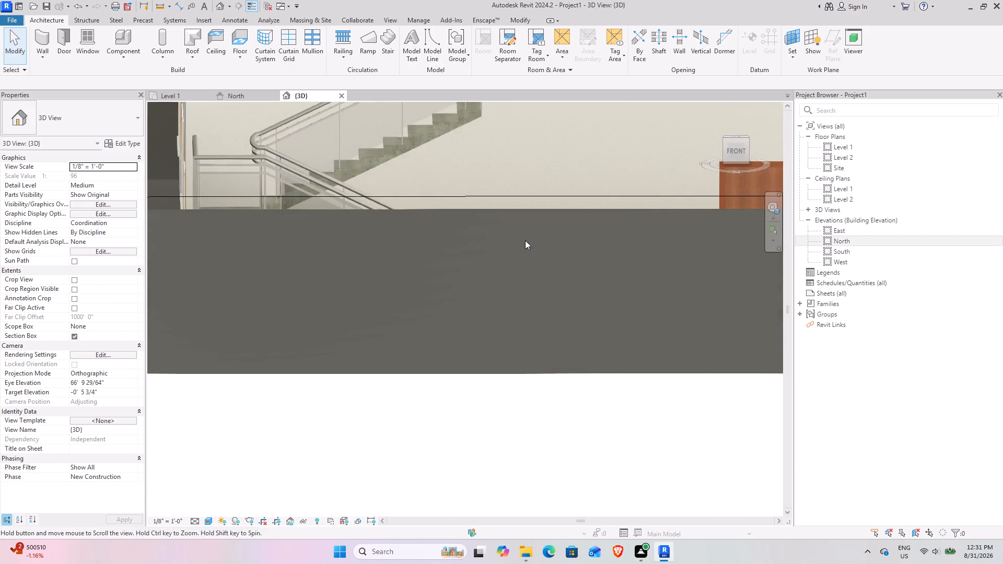
Examine in 3D how the top of the staircase and its railing meet the house wall.
scroll(526, 242, "down", 4)
middle_click_drag(520, 276, 483, 272, "shift")
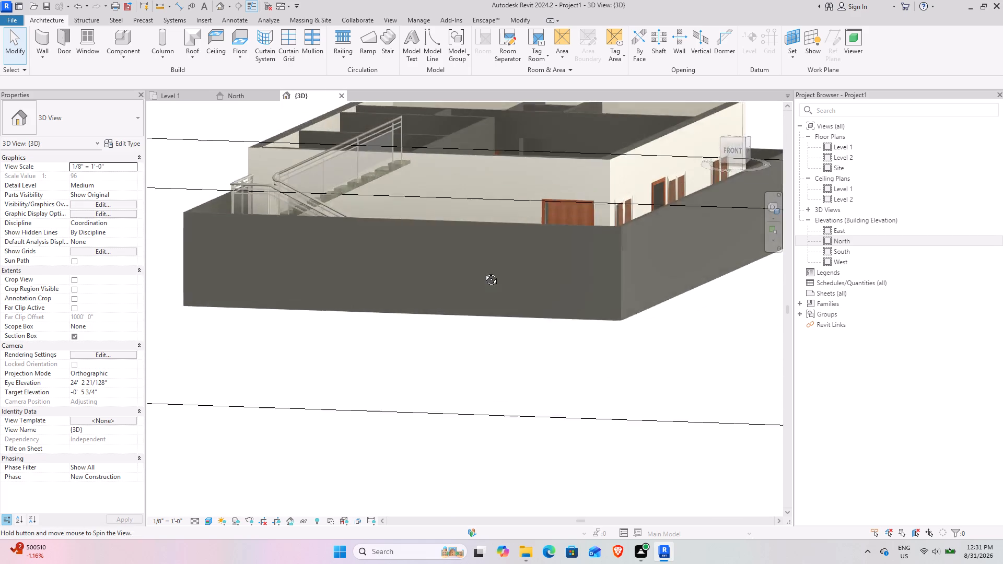
middle_click_drag(483, 272, 494, 309, "shift")
middle_click_drag(484, 352, 496, 421)
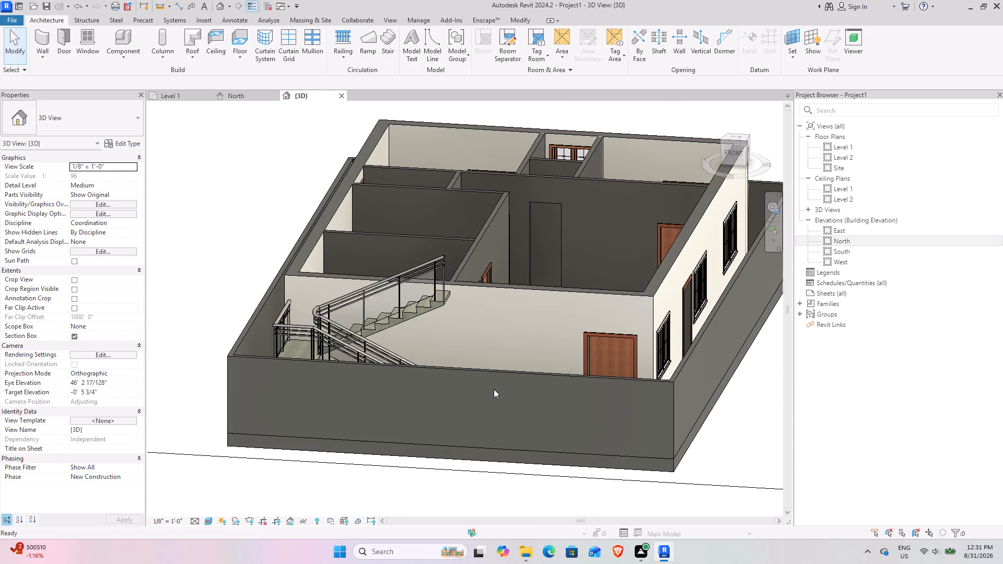
scroll(436, 292, "up", 4)
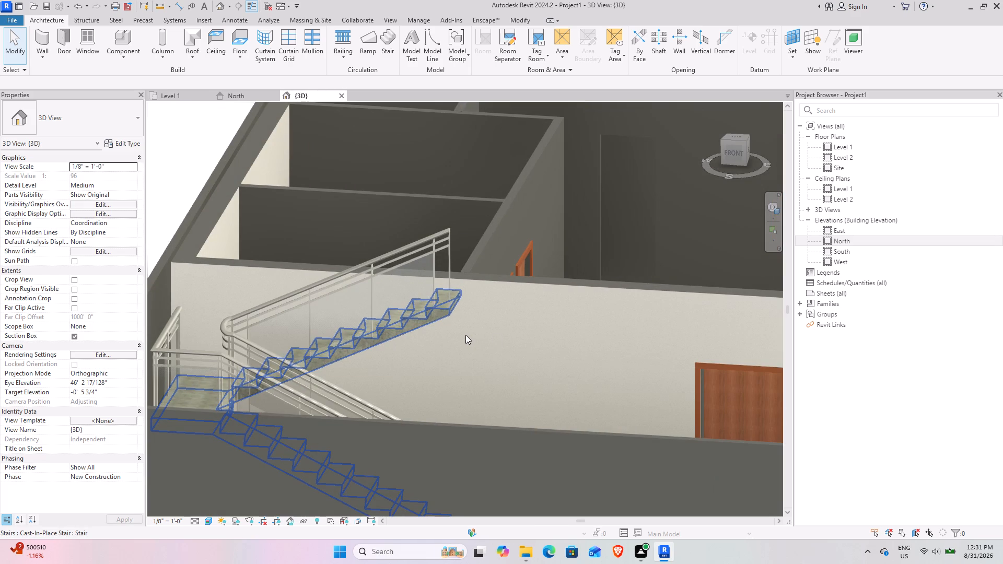
middle_click_drag(456, 330, 464, 292, "shift")
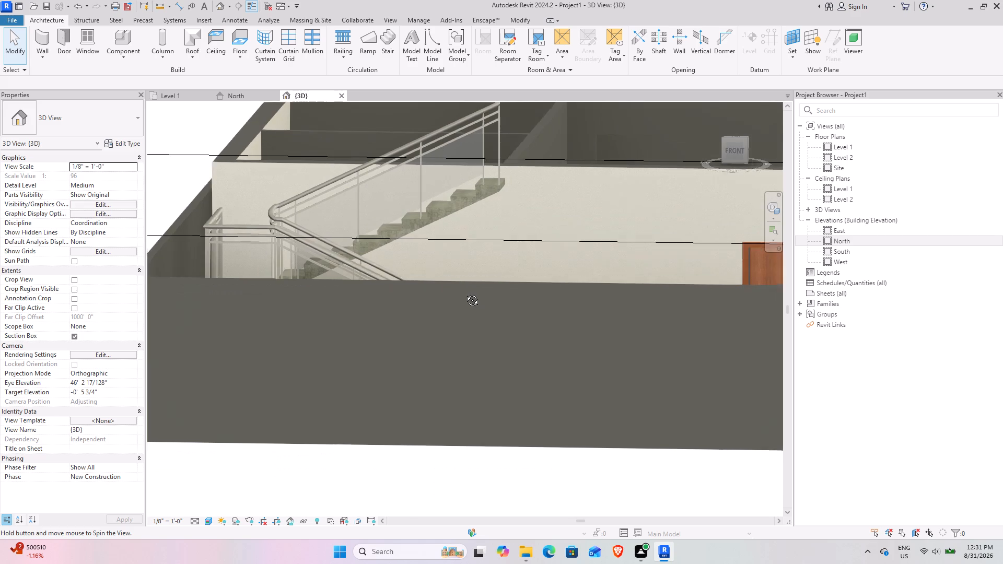
middle_click_drag(464, 292, 454, 296, "shift")
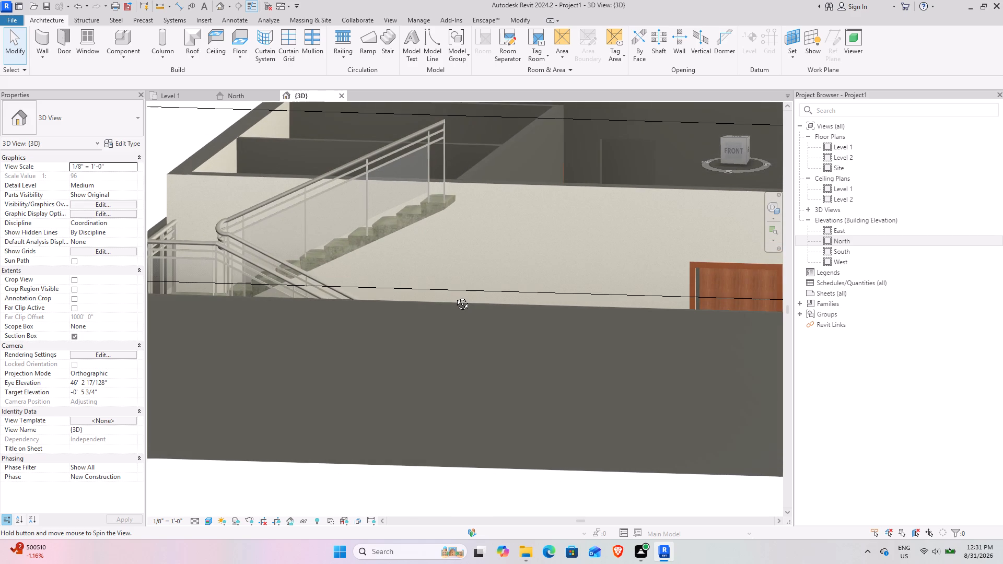
middle_click_drag(454, 296, 455, 317, "shift")
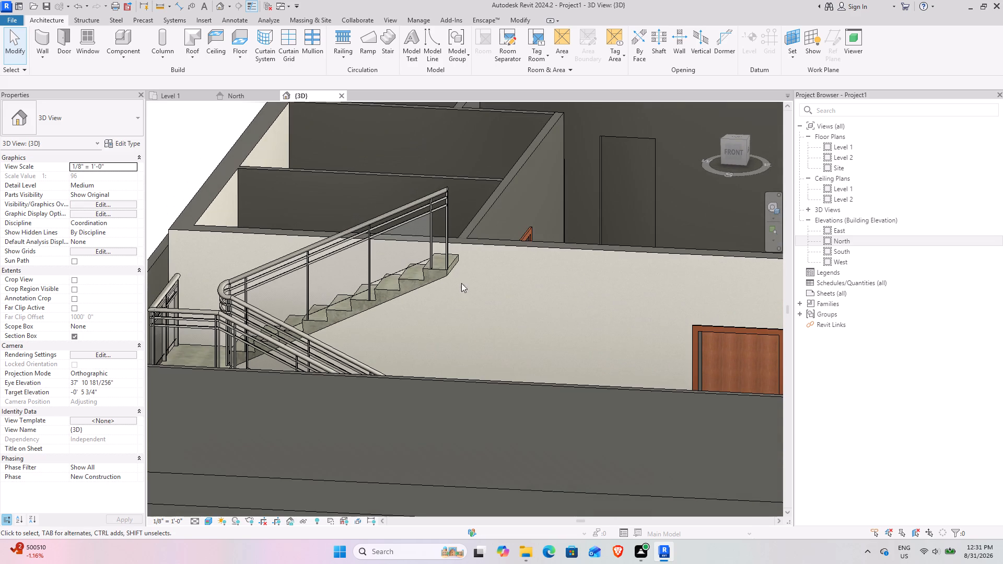
scroll(452, 258, "up", 6)
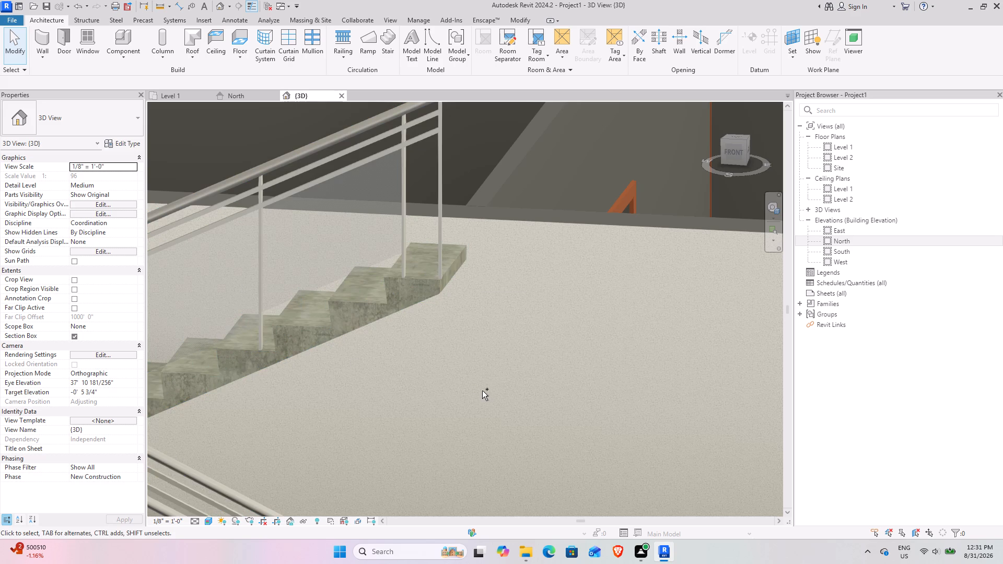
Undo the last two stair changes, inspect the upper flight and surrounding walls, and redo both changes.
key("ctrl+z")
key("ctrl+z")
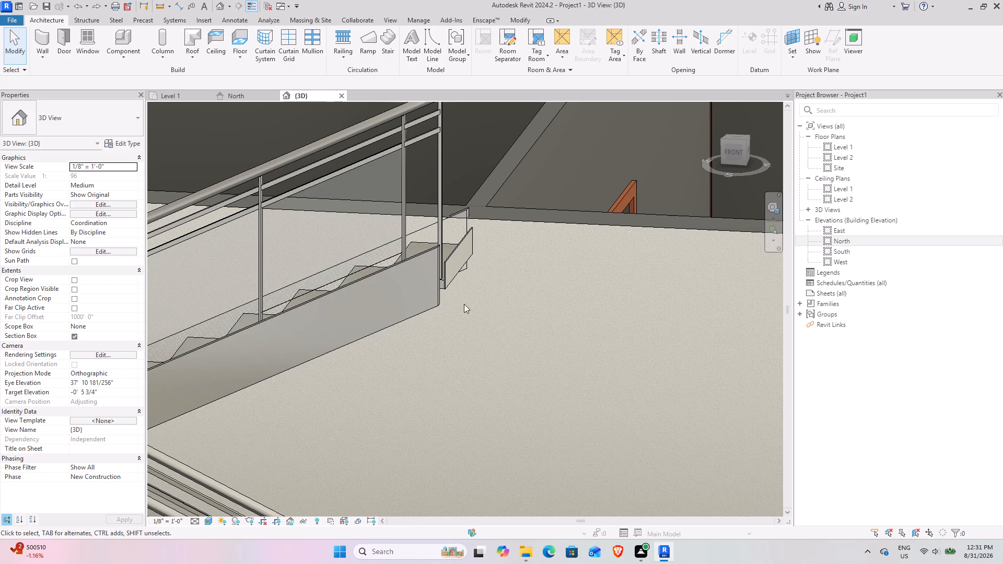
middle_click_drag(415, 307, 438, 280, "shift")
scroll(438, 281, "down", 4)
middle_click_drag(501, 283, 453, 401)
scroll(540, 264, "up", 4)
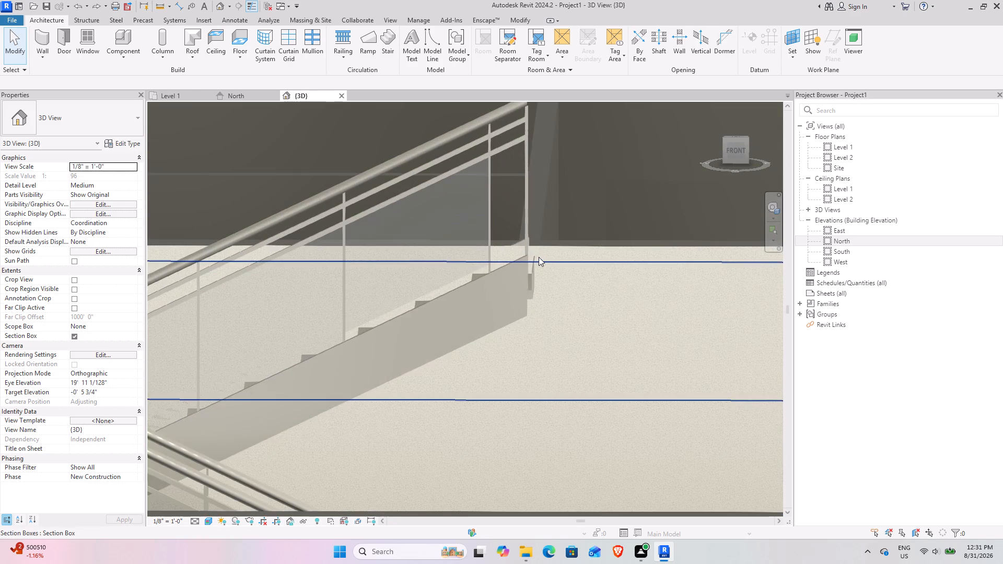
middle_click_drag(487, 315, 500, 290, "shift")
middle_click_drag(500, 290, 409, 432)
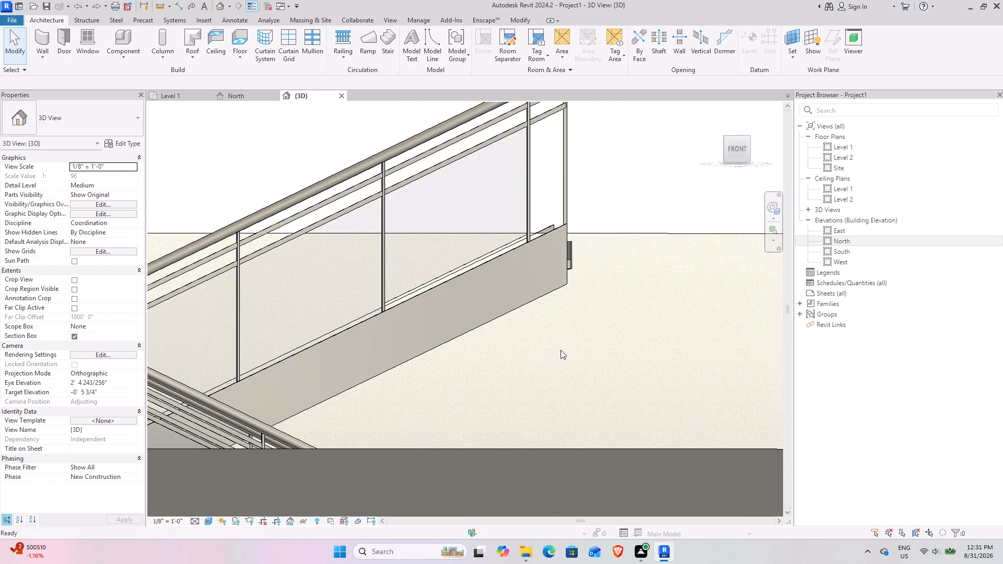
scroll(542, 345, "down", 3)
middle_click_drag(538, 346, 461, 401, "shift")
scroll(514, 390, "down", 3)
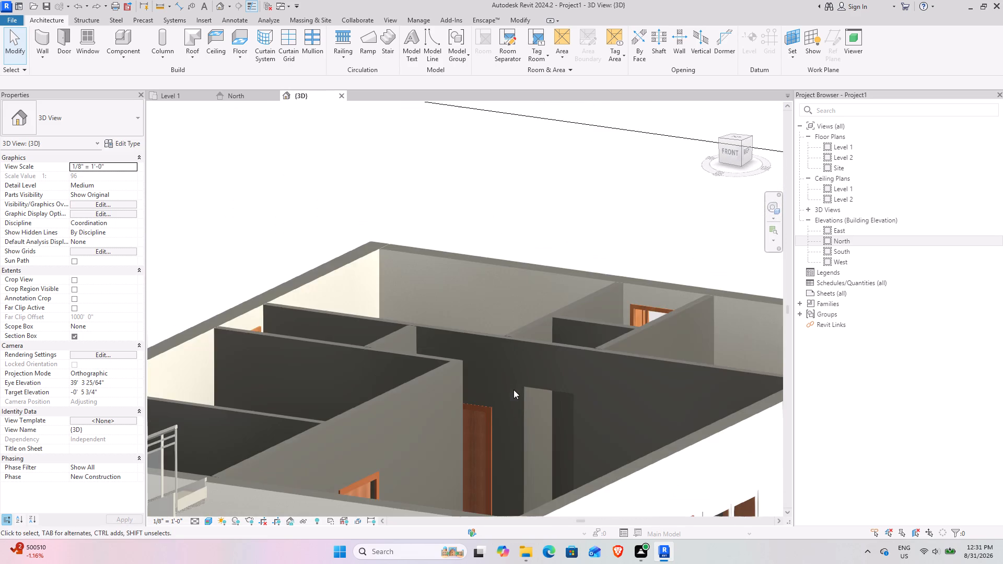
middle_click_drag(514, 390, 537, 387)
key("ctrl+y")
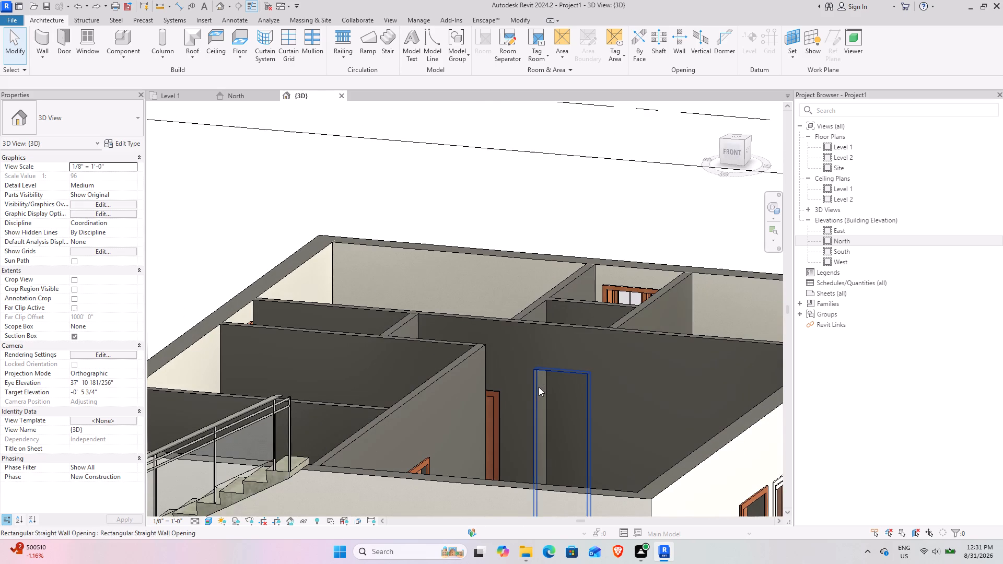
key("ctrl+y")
Examine the monolithic stair, its landing and railings, and the surrounding wall tops from several angles in 3D.
middle_click_drag(433, 434, 564, 228)
scroll(382, 240, "up", 3)
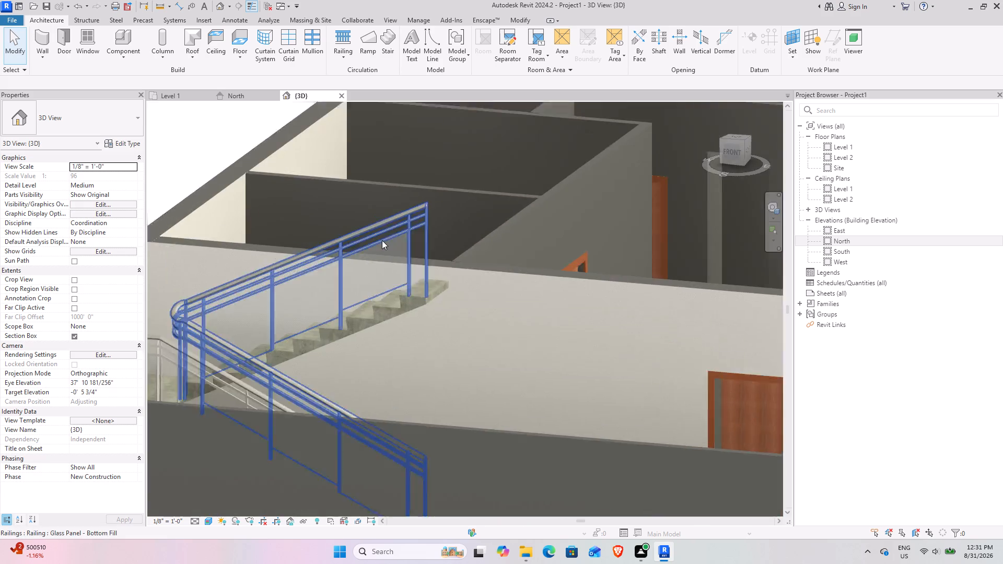
scroll(382, 240, "up", 1)
scroll(447, 307, "up", 3)
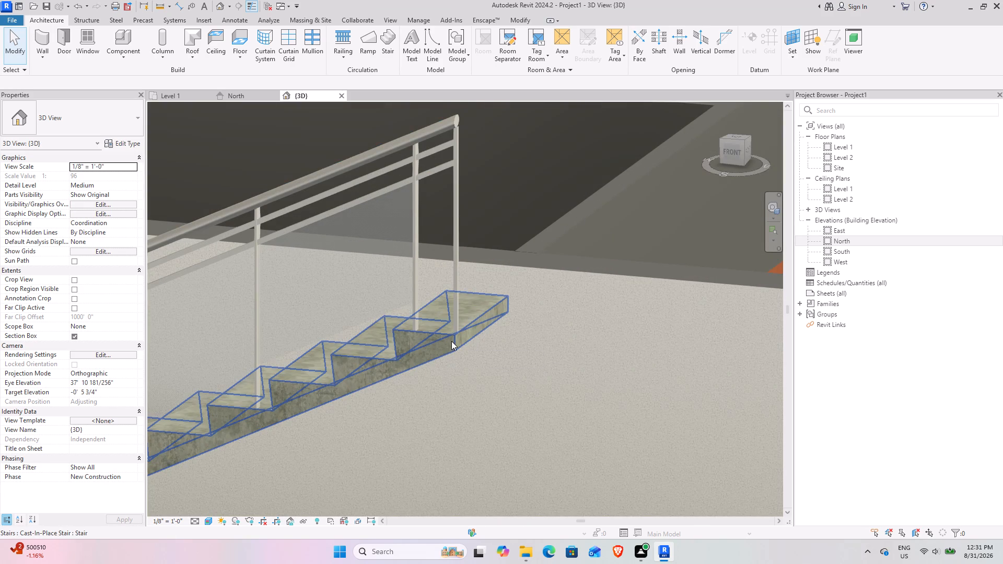
left_click(451, 341)
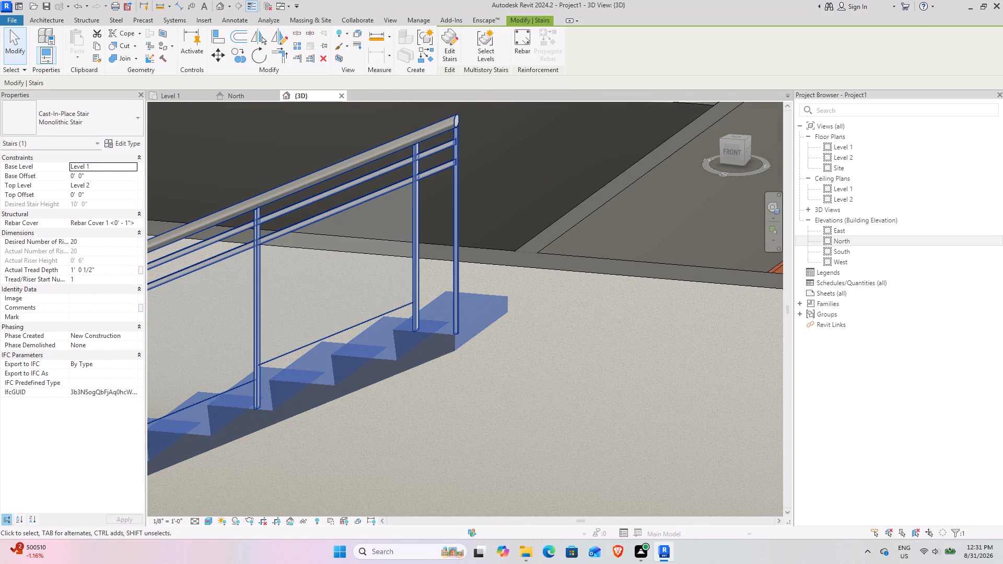
scroll(226, 340, "down", 9)
middle_click_drag(283, 388, 451, 382)
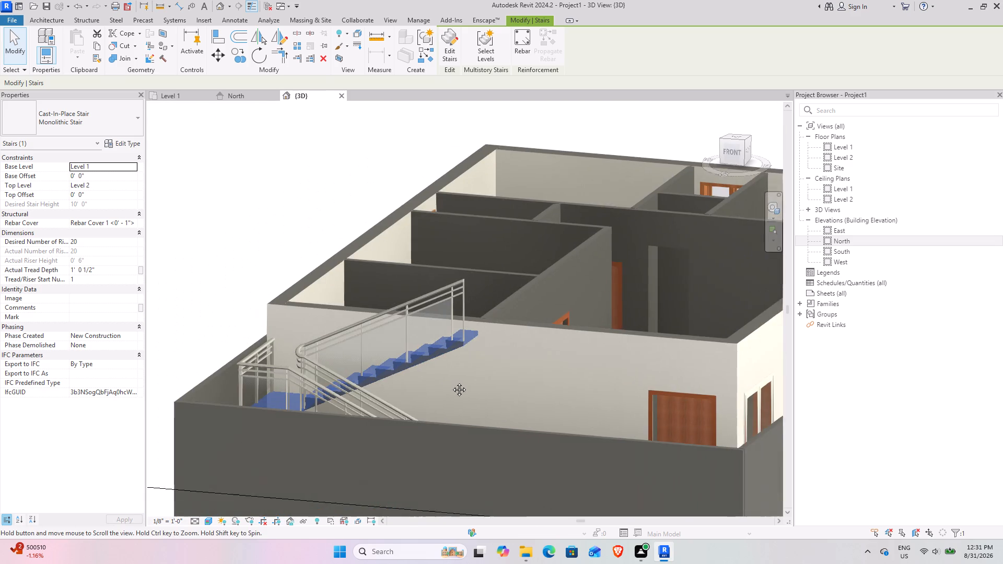
middle_click_drag(451, 382, 463, 380)
left_click(225, 243)
middle_click_drag(334, 347, 389, 295, "shift")
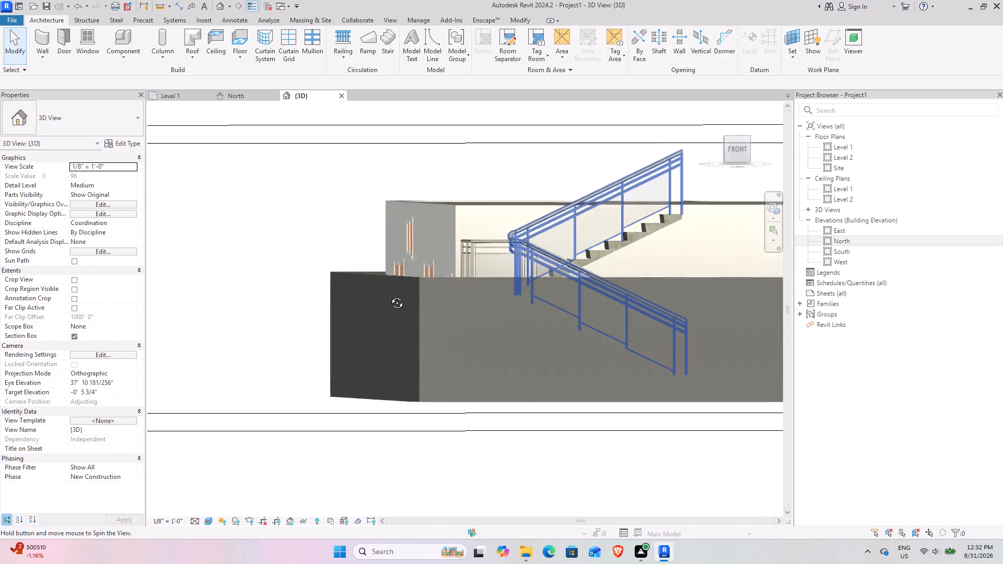
middle_click_drag(389, 295, 406, 362, "shift")
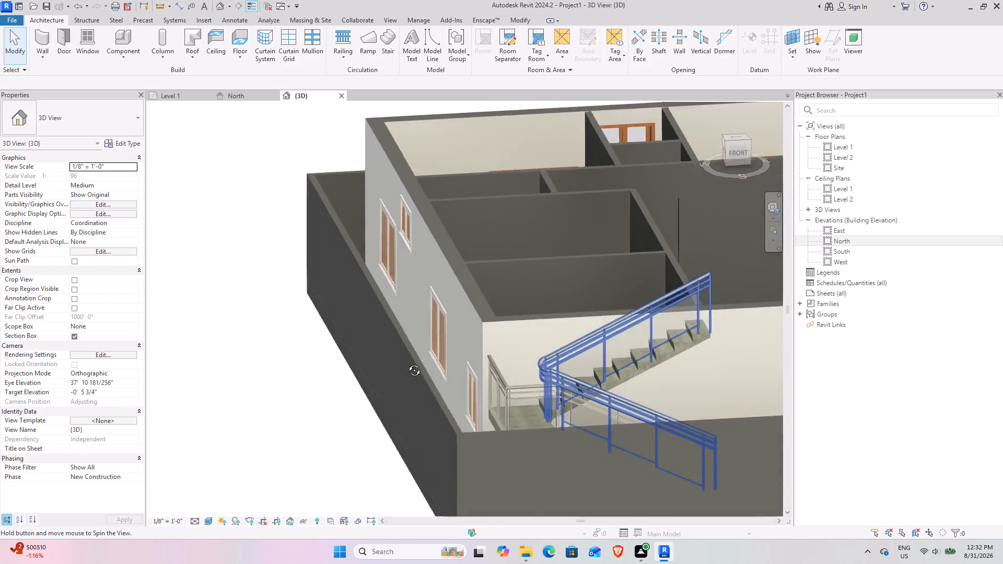
middle_click_drag(406, 362, 459, 386, "shift")
scroll(462, 371, "down", 4)
middle_click_drag(488, 366, 282, 354)
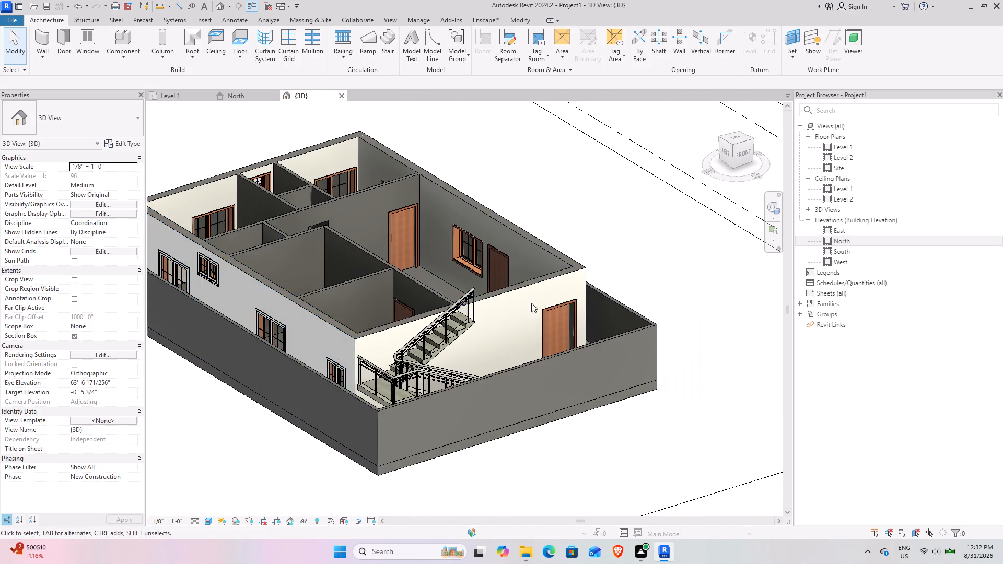
scroll(533, 303, "up", 5)
middle_click_drag(399, 368, 477, 372)
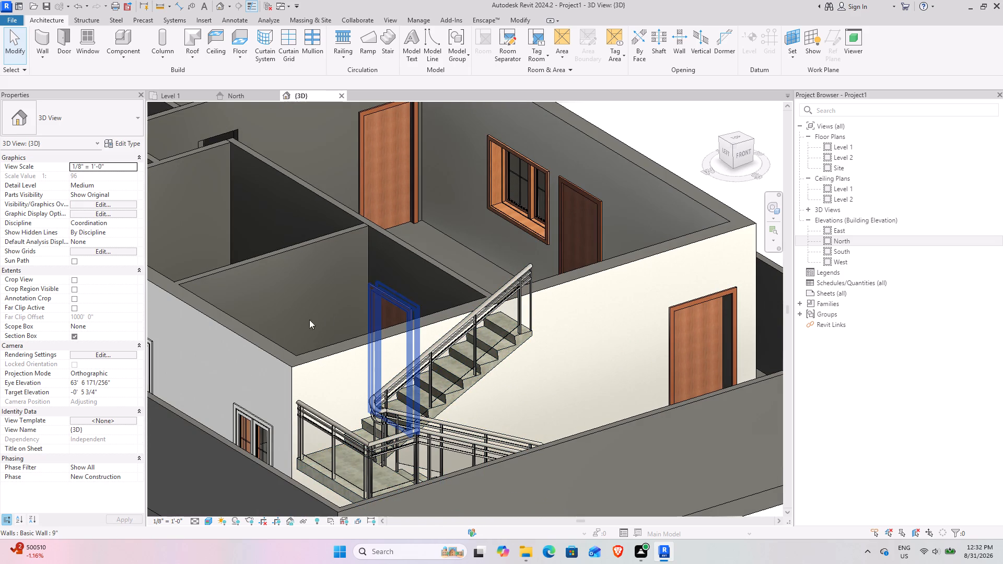
scroll(334, 356, "down", 5)
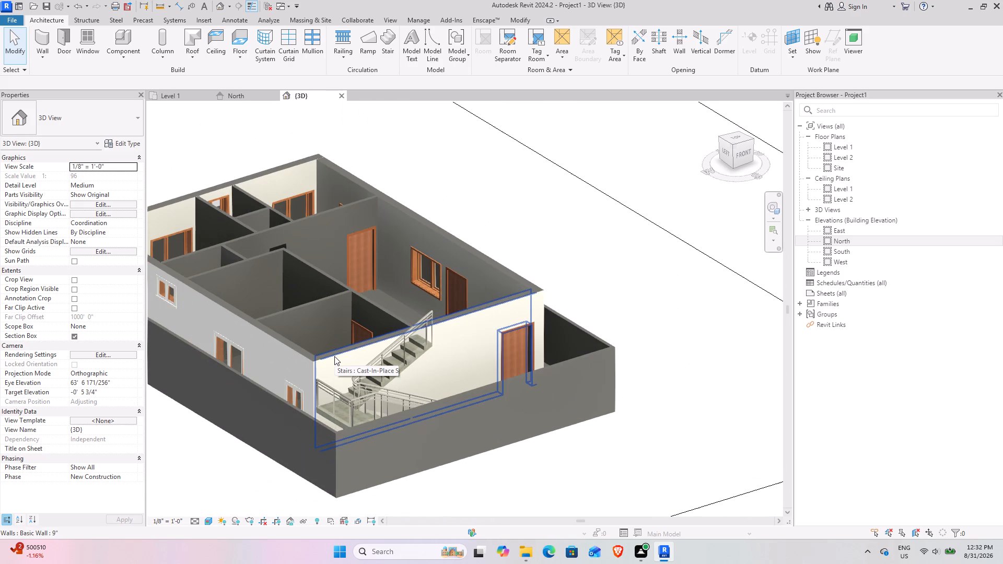
middle_click_drag(334, 356, 387, 334)
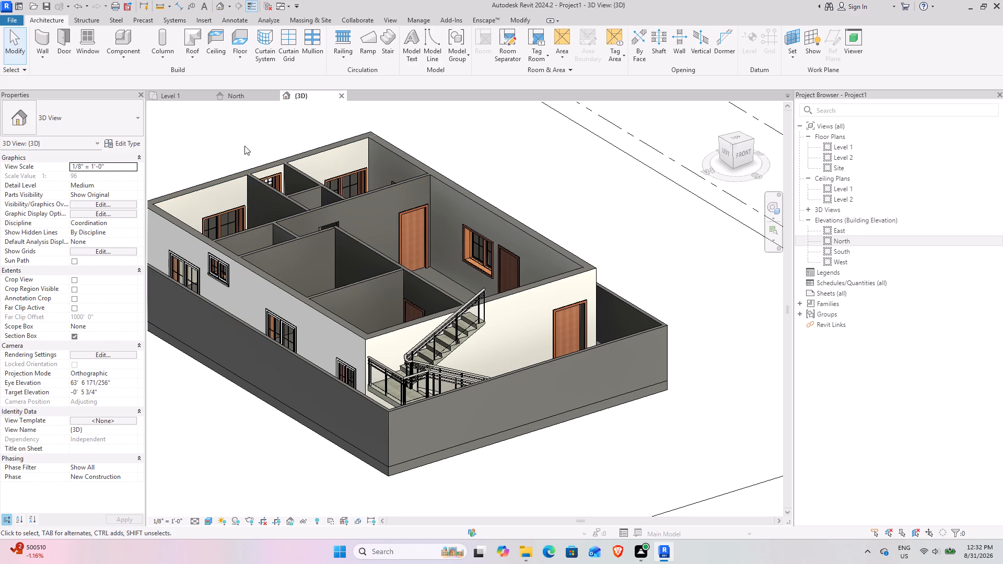
In the North elevation, select the house walls, filtering out stairs, runs, railings and top rails, and set their Top Offset to -6".
left_click(239, 99)
scroll(533, 308, "up", 6)
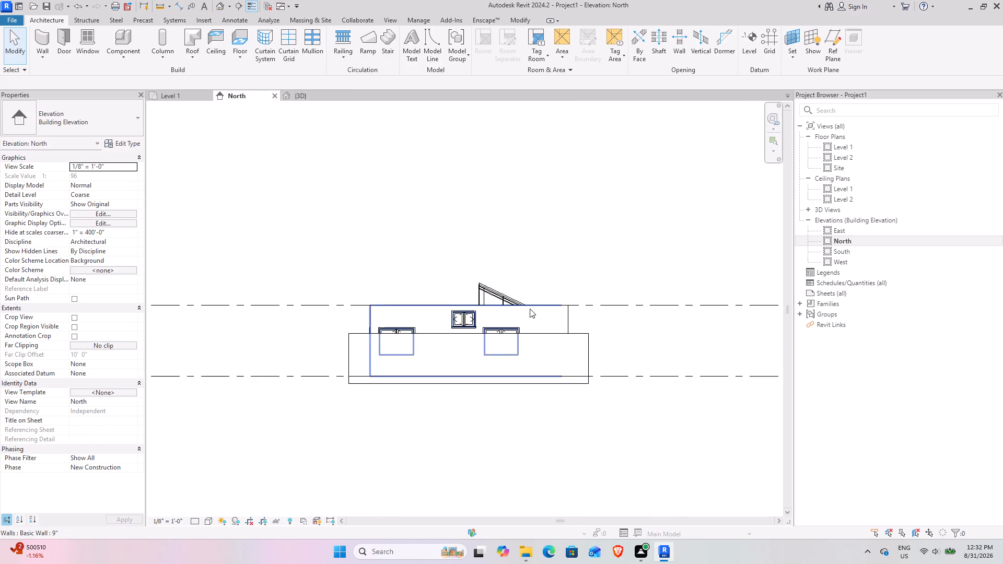
scroll(530, 309, "up", 5)
middle_click_drag(446, 315, 478, 312)
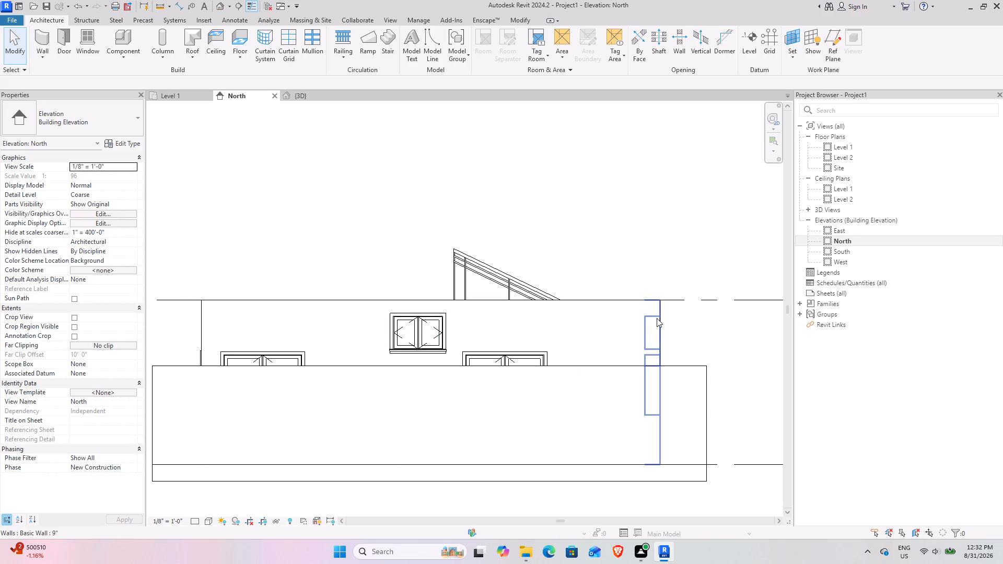
left_click_drag(668, 308, 374, 308)
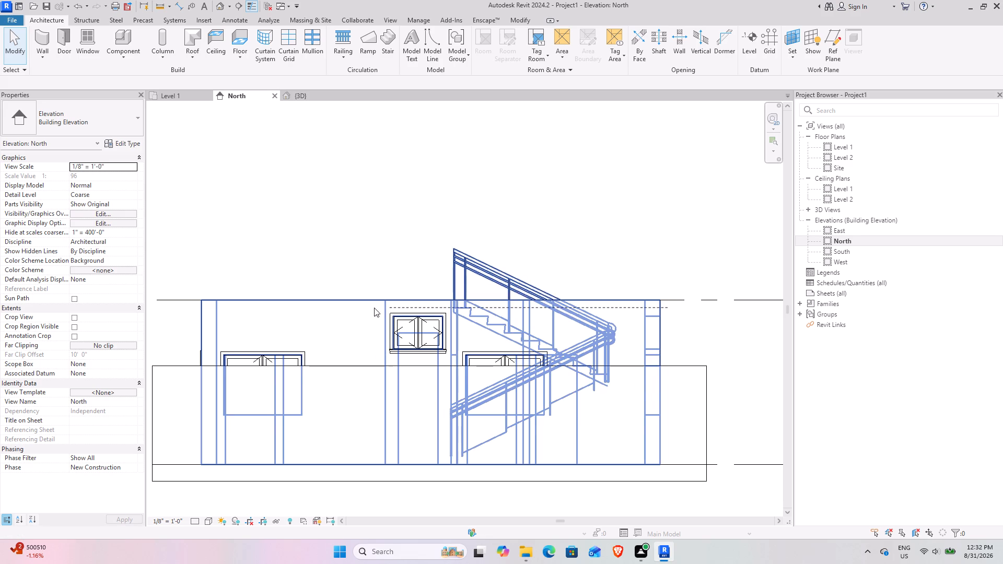
left_click_drag(374, 308, 174, 310)
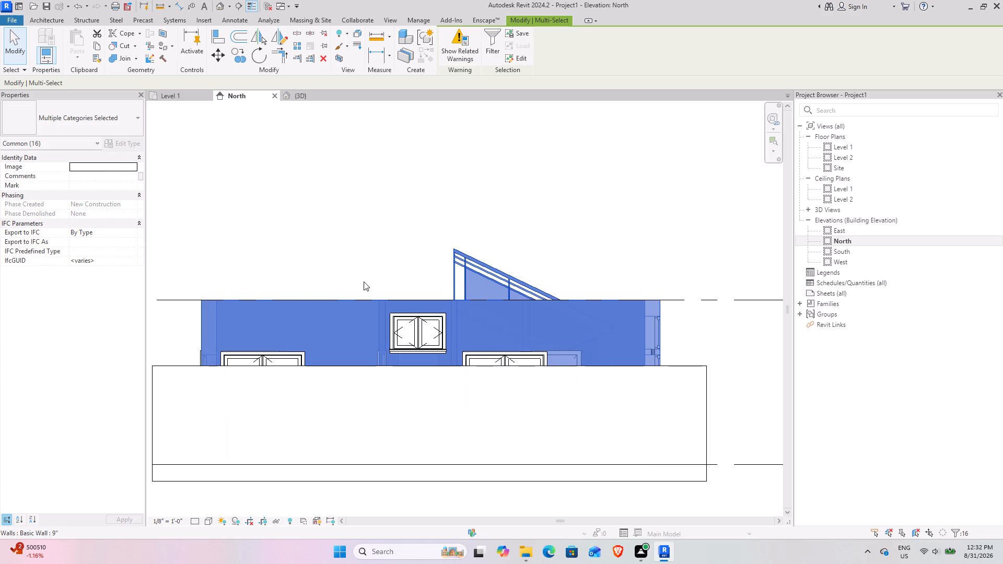
left_click(495, 42)
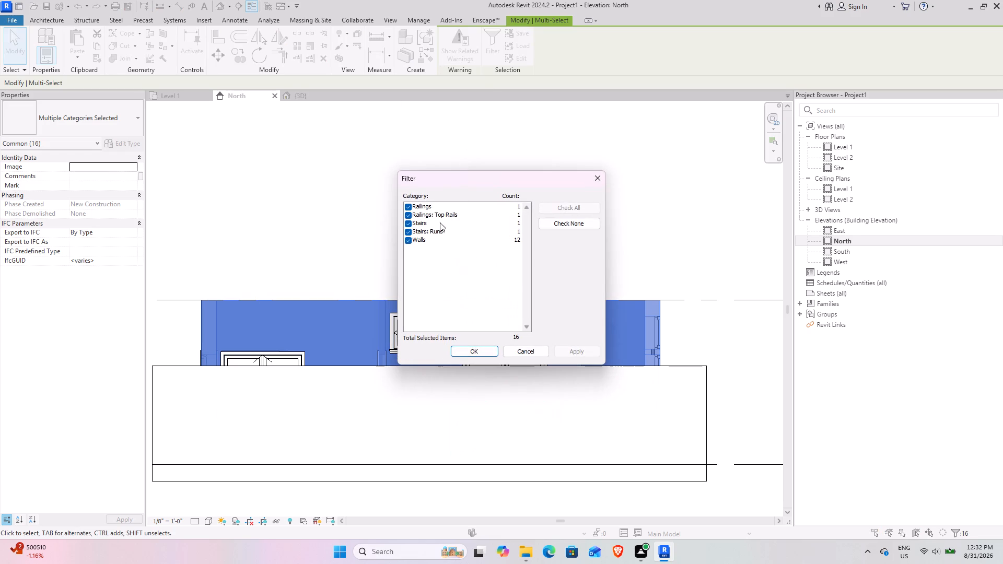
left_click(405, 224)
left_click(405, 229)
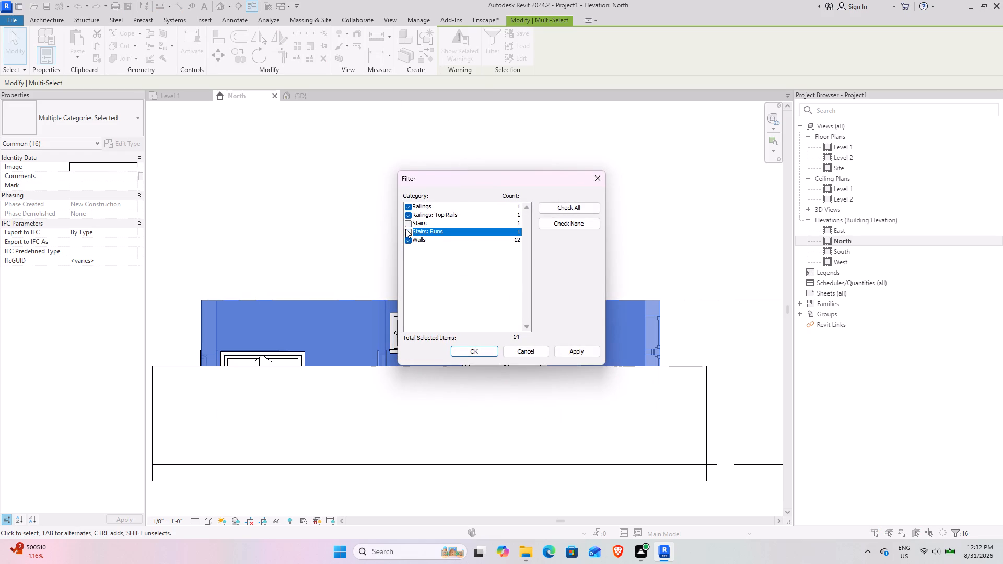
left_click(407, 206)
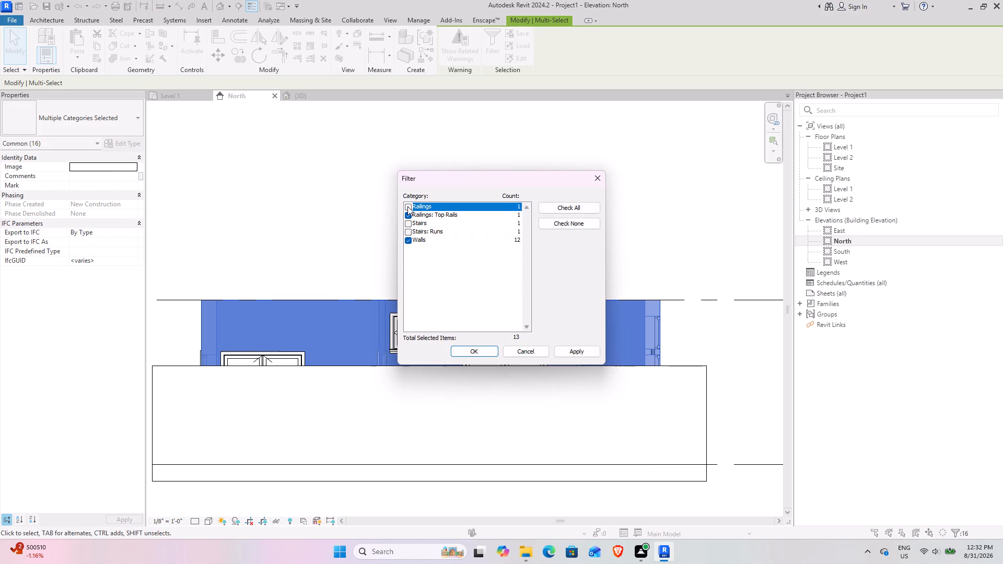
left_click(407, 216)
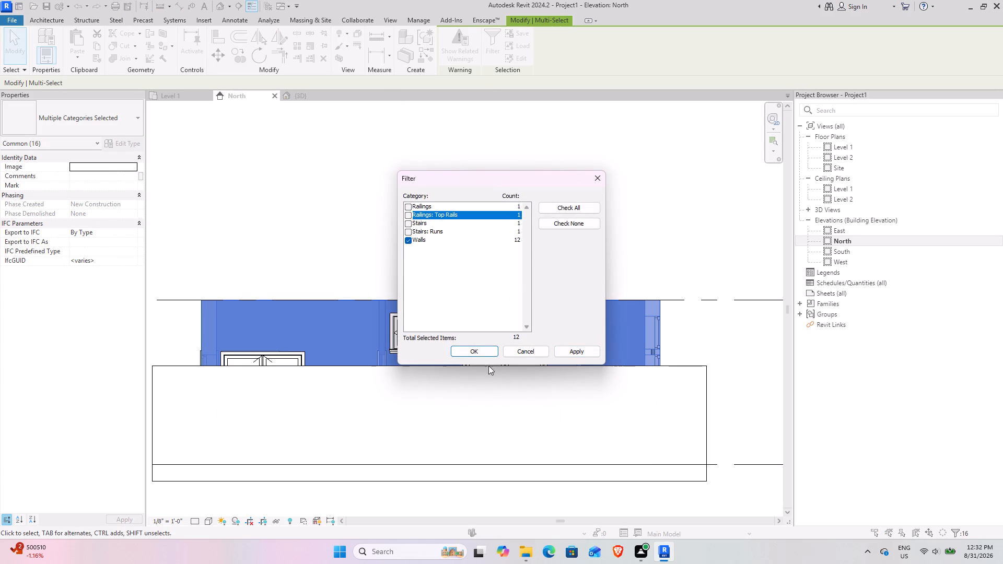
left_click(480, 349)
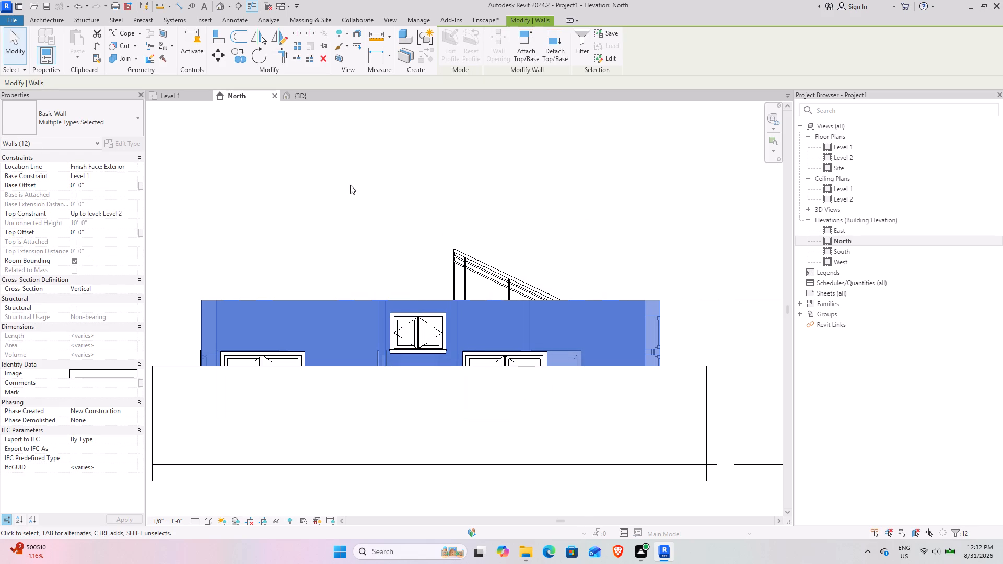
left_click(106, 234)
type("-6\"")
key("Return")
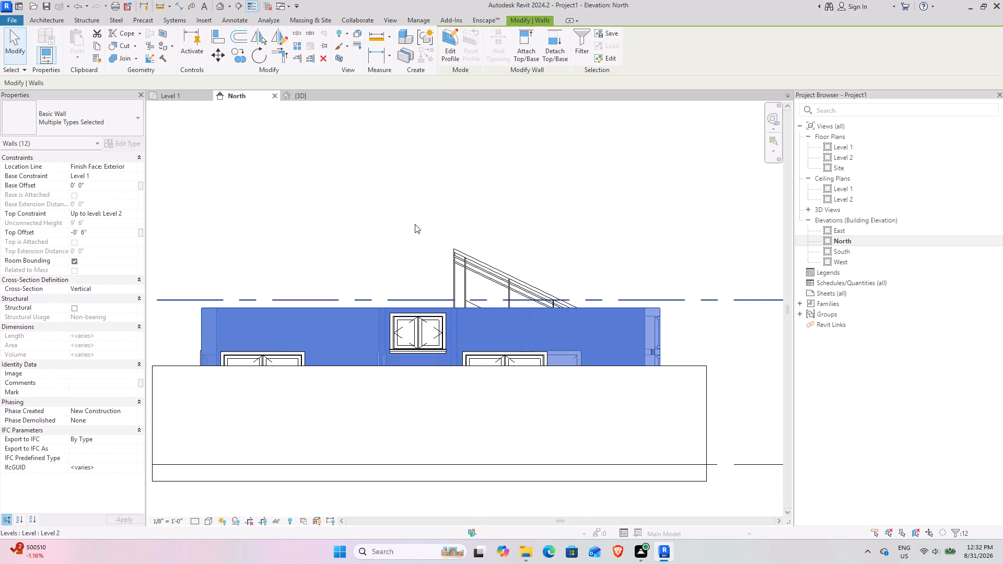
left_click(415, 224)
Examine the lowered house wall tops against the external staircase, landing and railings in the North elevation and from several 3D angles.
middle_click_drag(399, 265, 428, 333, "shift")
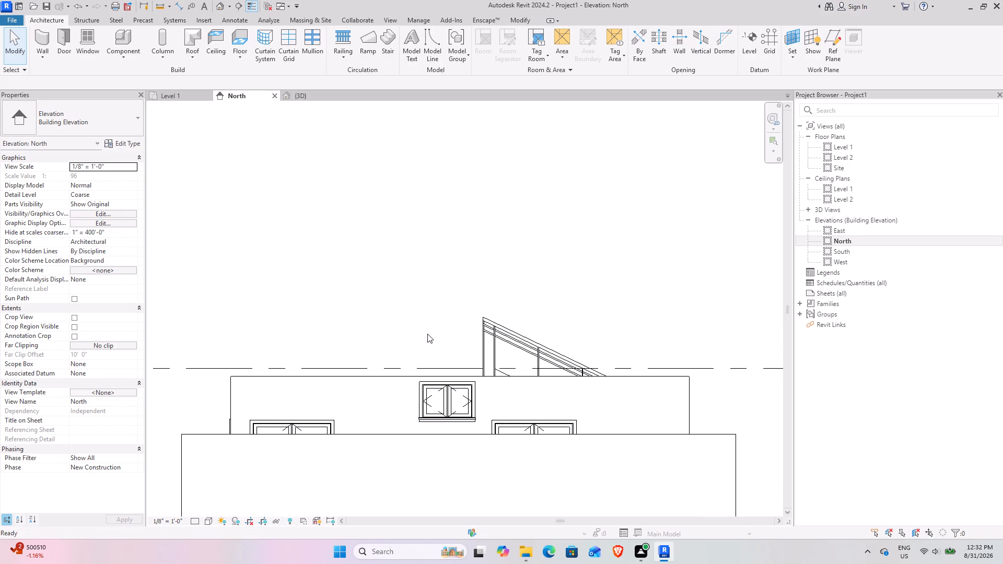
middle_click_drag(423, 331, 423, 240)
left_click(311, 94)
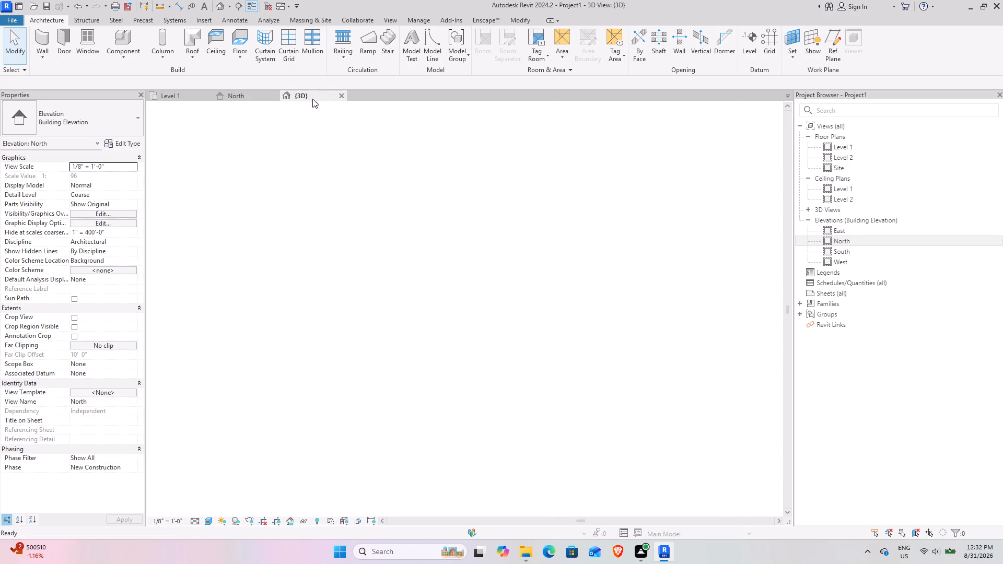
middle_click_drag(421, 304, 340, 278, "shift")
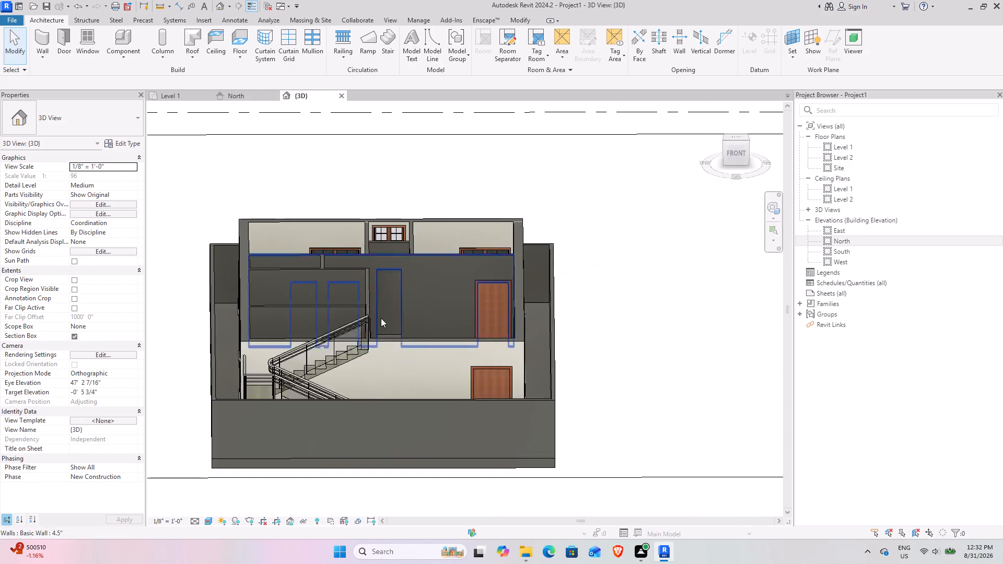
scroll(383, 319, "up", 7)
middle_click_drag(365, 373, 393, 342, "shift")
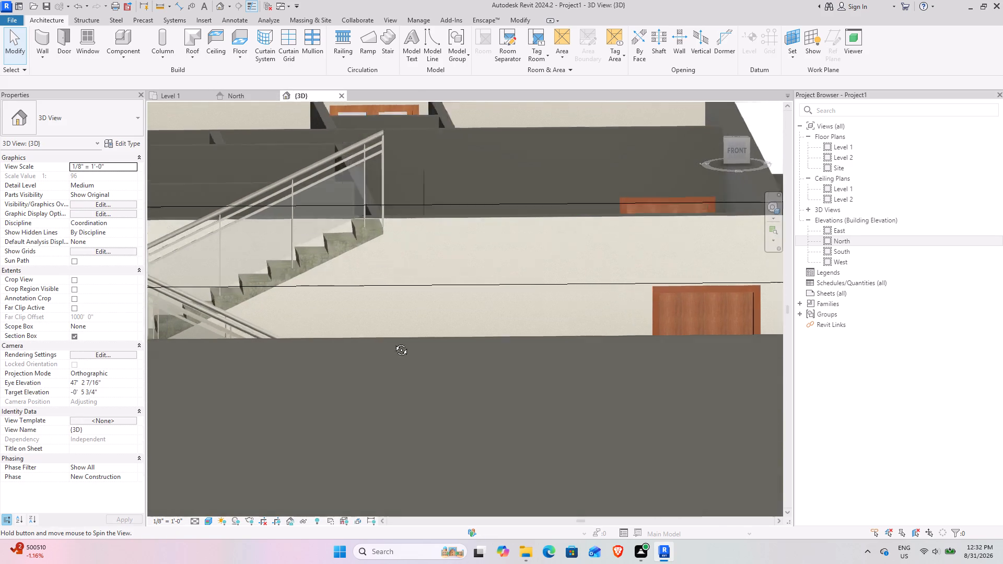
middle_click_drag(393, 342, 500, 383, "shift")
scroll(496, 377, "down", 9)
middle_click_drag(494, 380, 466, 386, "shift")
middle_click_drag(470, 379, 377, 378)
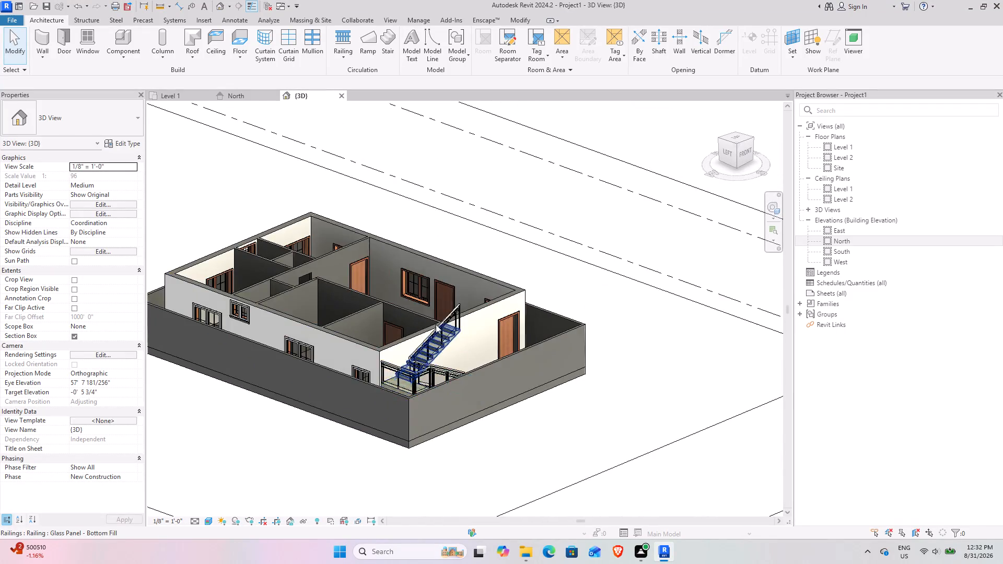
scroll(436, 324, "up", 3)
middle_click_drag(391, 356, 348, 371, "shift")
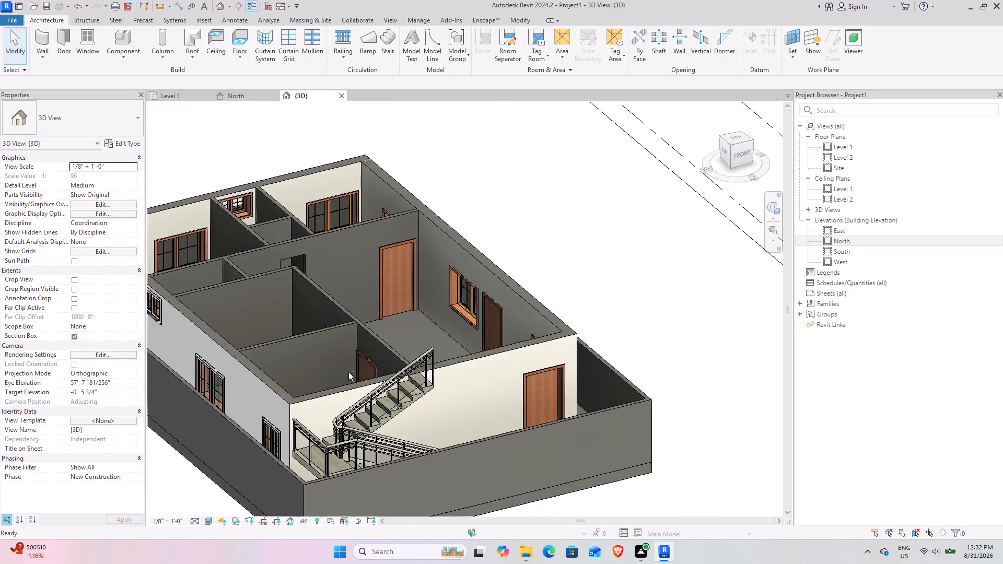
scroll(428, 397, "up", 3)
middle_click_drag(406, 415, 401, 313)
scroll(335, 408, "up", 4)
middle_click_drag(338, 421, 341, 421)
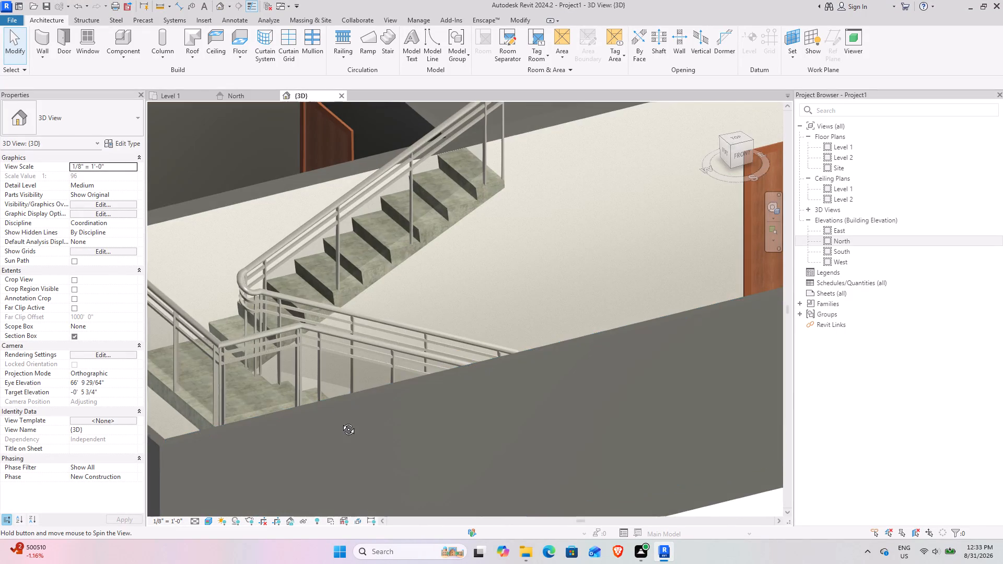
middle_click_drag(341, 421, 501, 461)
scroll(446, 362, "down", 9)
middle_click_drag(479, 369, 455, 366, "shift")
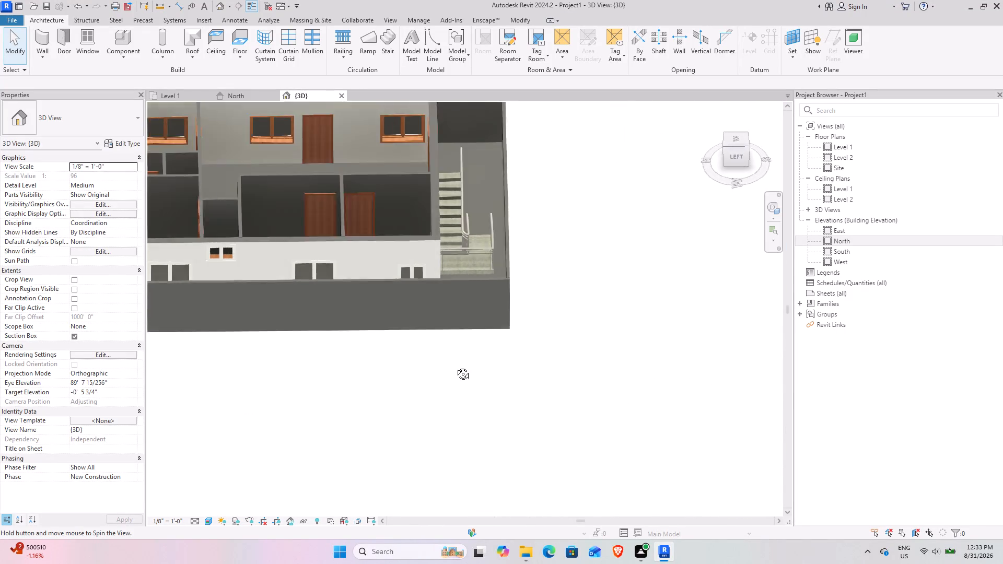
middle_click_drag(455, 366, 468, 416, "shift")
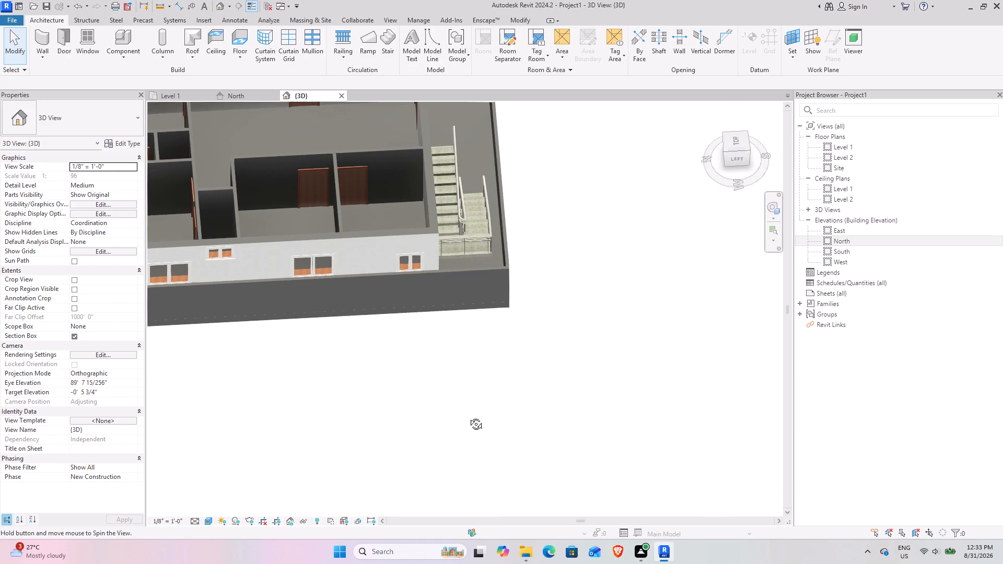
middle_click_drag(468, 416, 298, 369, "shift")
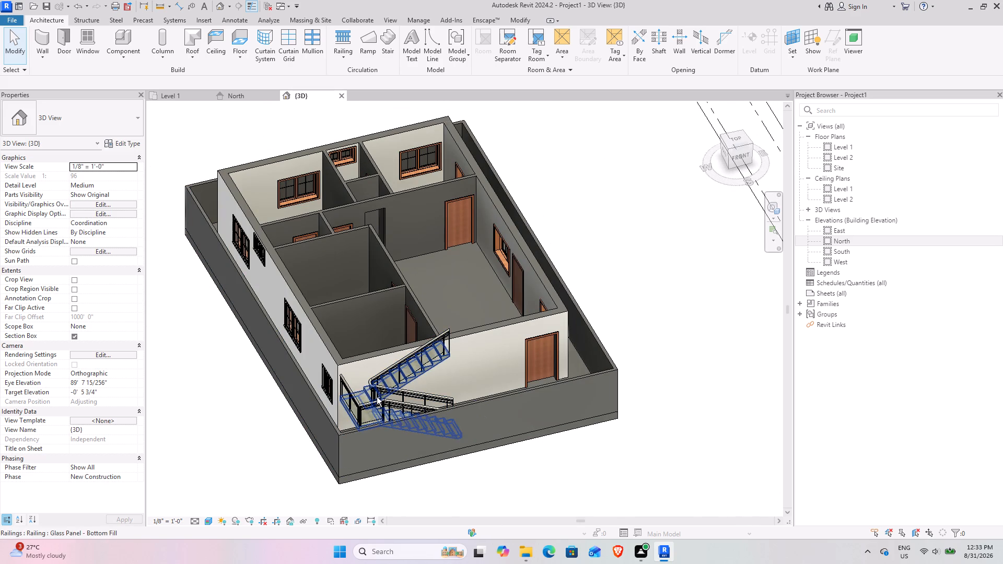
In the Level 1 plan, start placing a component and browse for a family to load in Documents, folder SHUBHAM CITY.
left_click(174, 94)
scroll(495, 351, "down", 9)
middle_click_drag(394, 370, 419, 269)
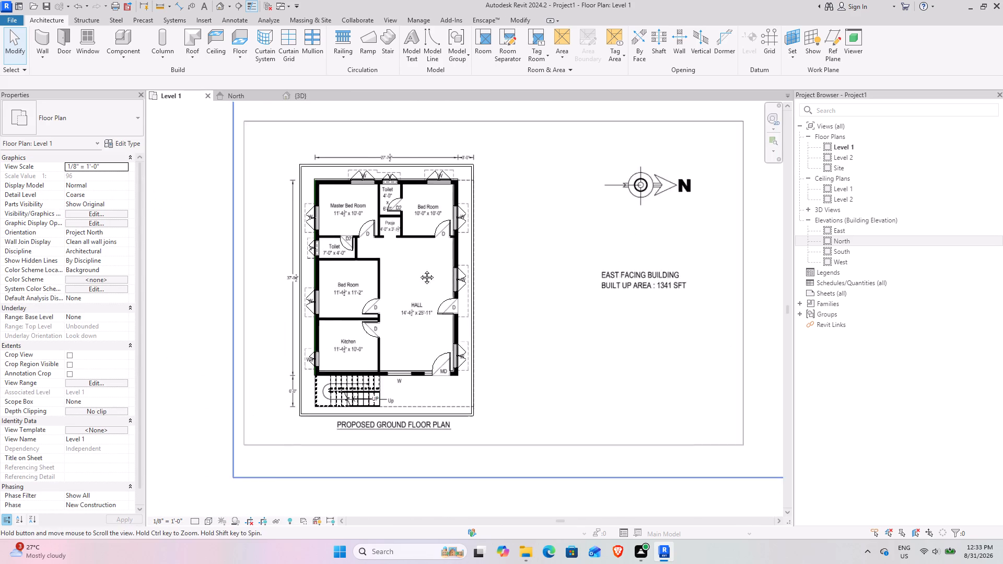
middle_click_drag(419, 269, 426, 247)
scroll(438, 387, "up", 8)
middle_click_drag(413, 311, 400, 310)
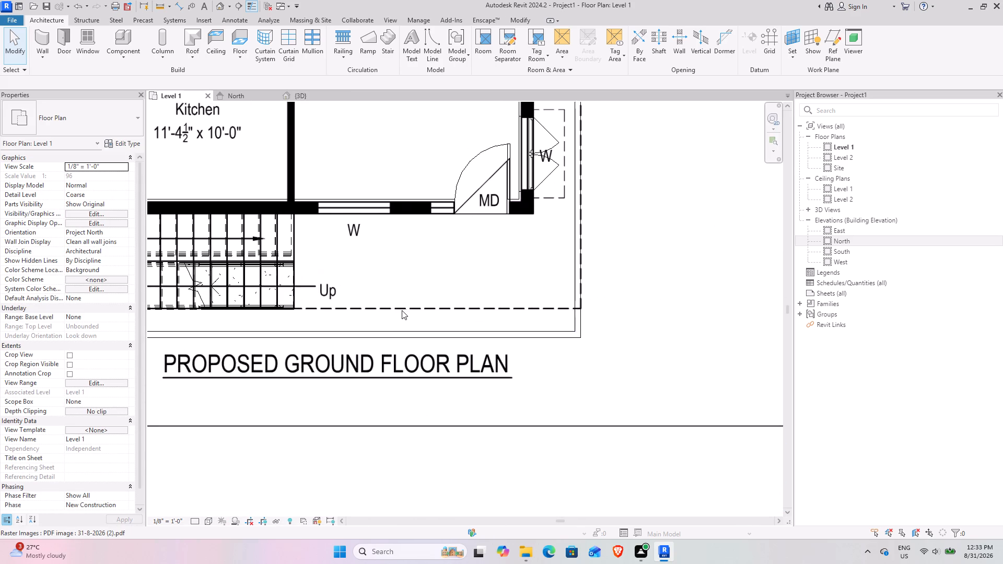
scroll(402, 310, "up", 3)
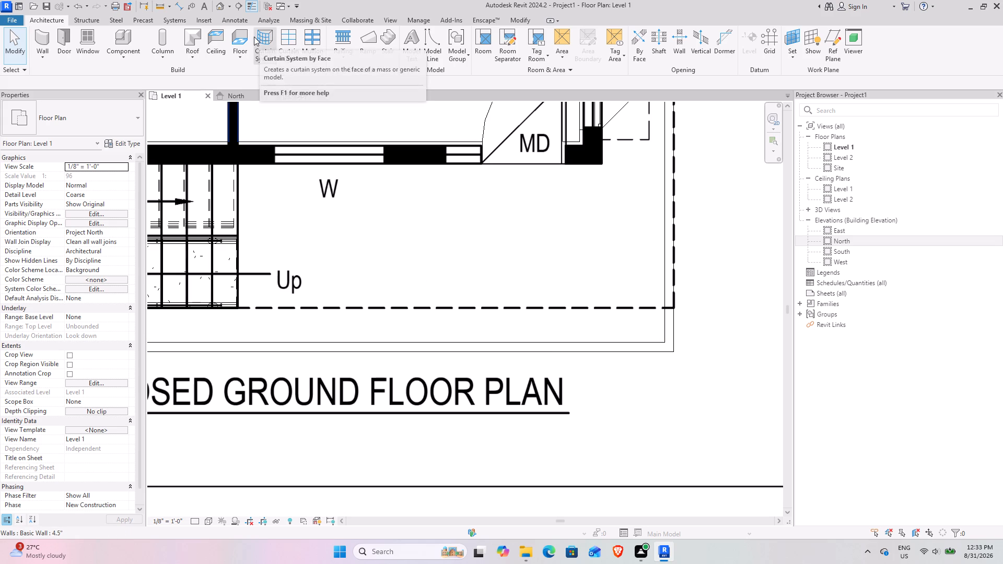
left_click(117, 39)
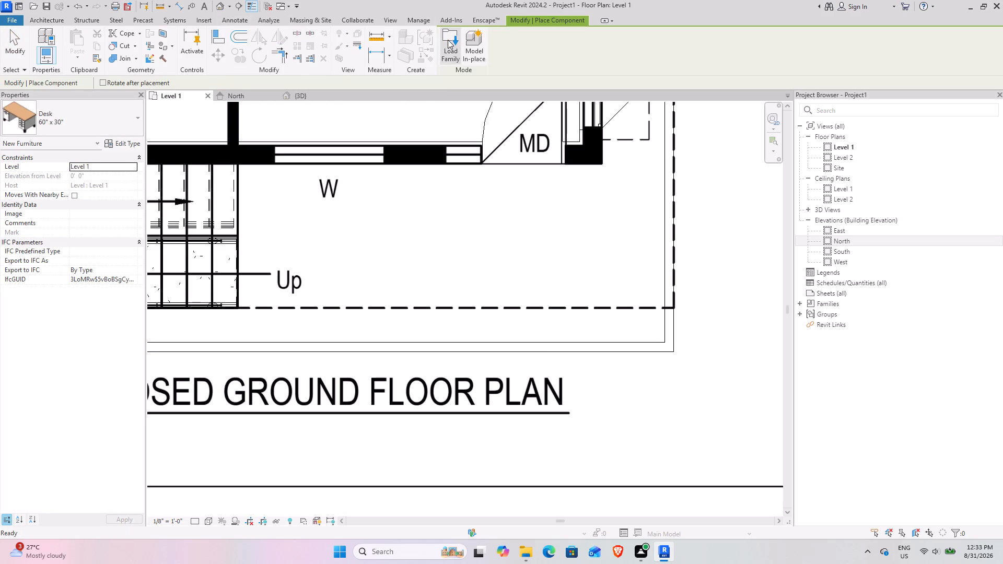
left_click(448, 40)
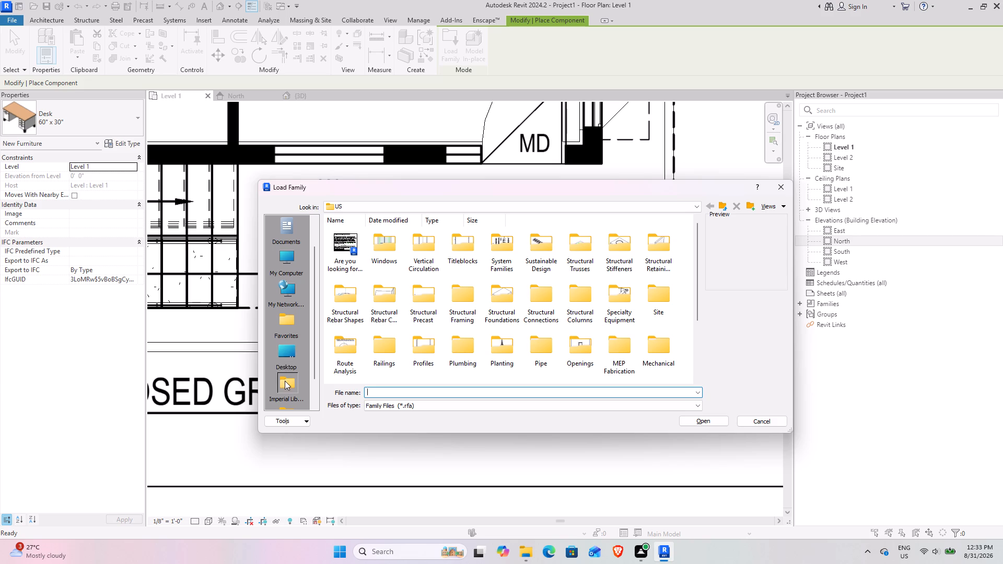
left_click(284, 346)
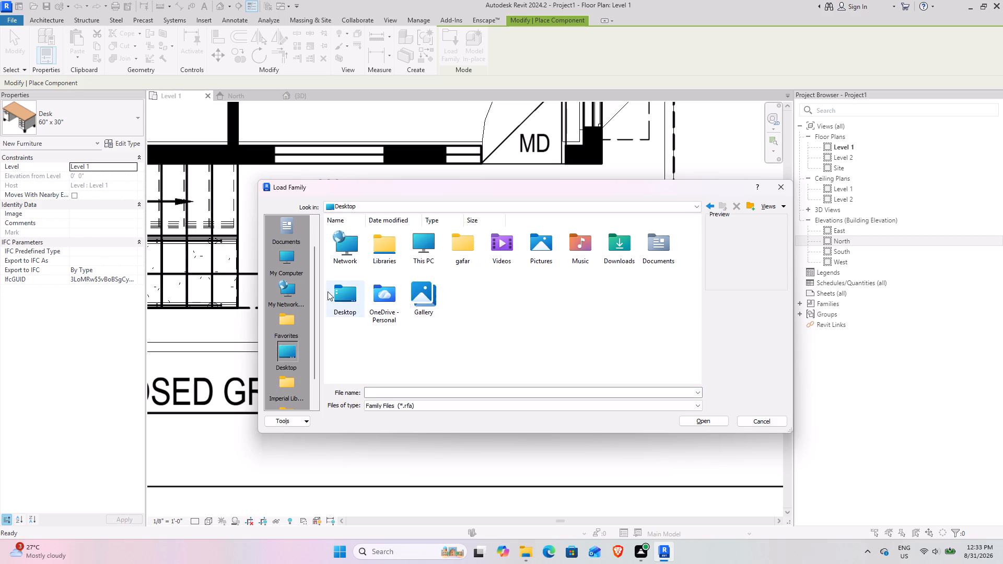
left_click(781, 206)
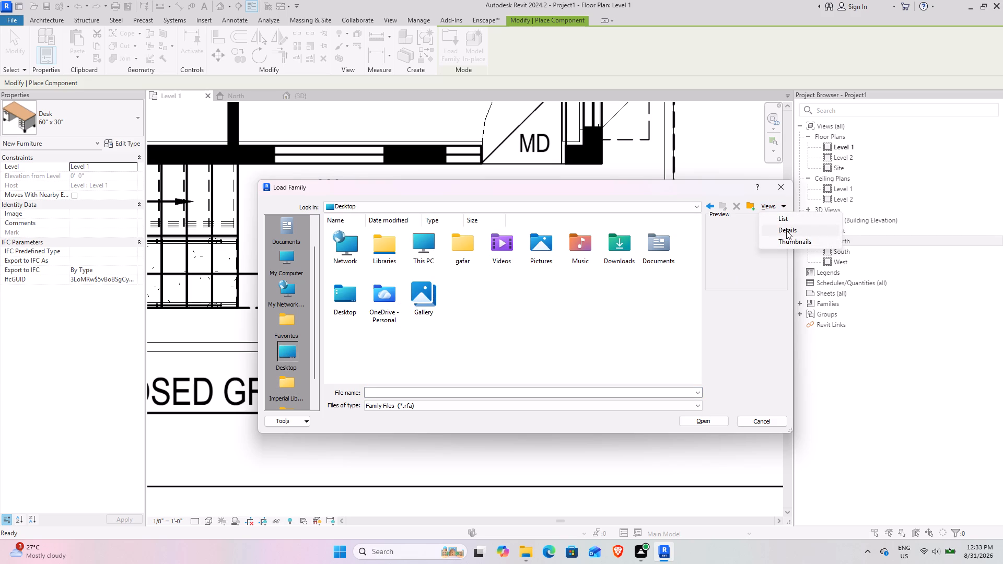
left_click(786, 224)
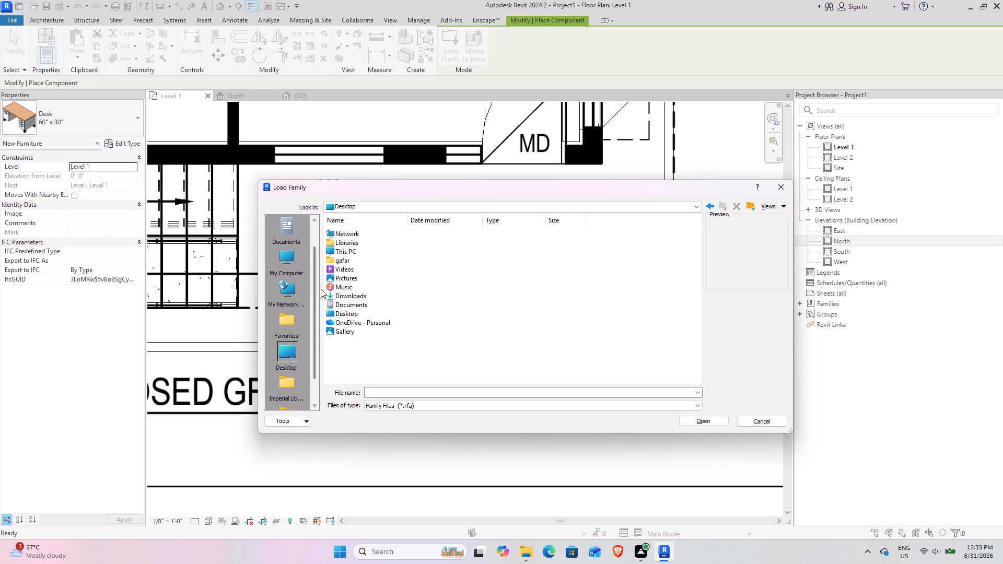
left_click(344, 304)
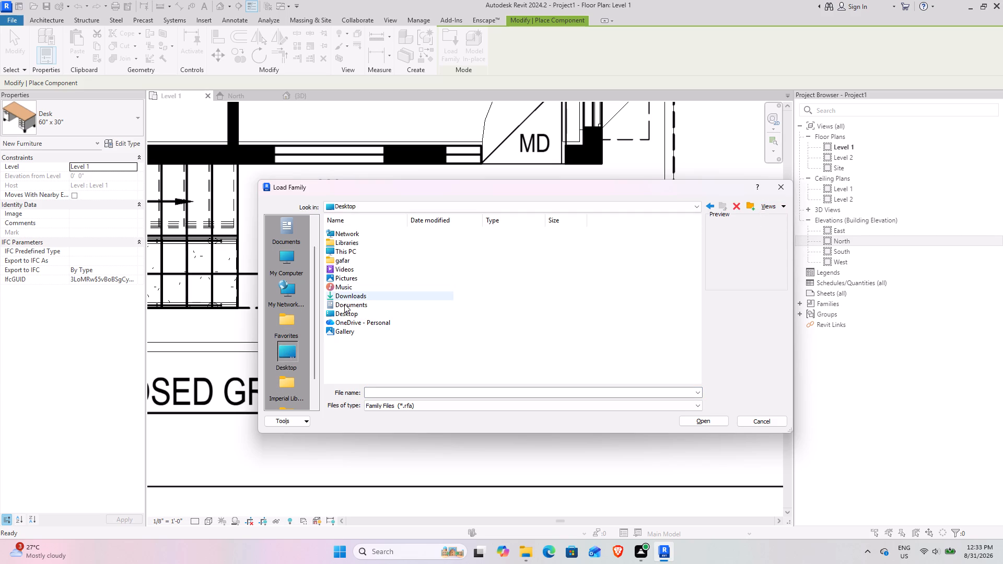
left_click(344, 304)
double_click(382, 307)
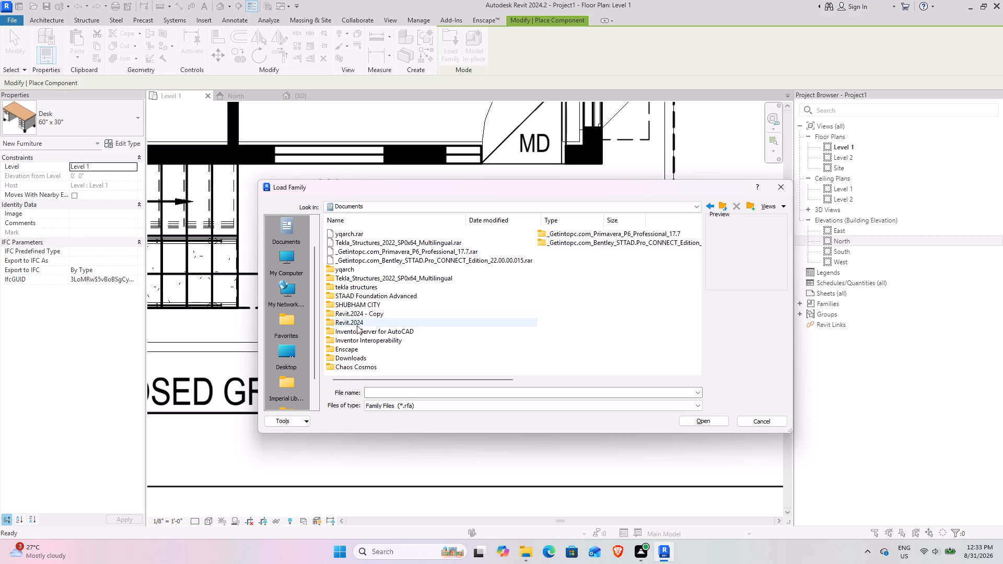
double_click(379, 300)
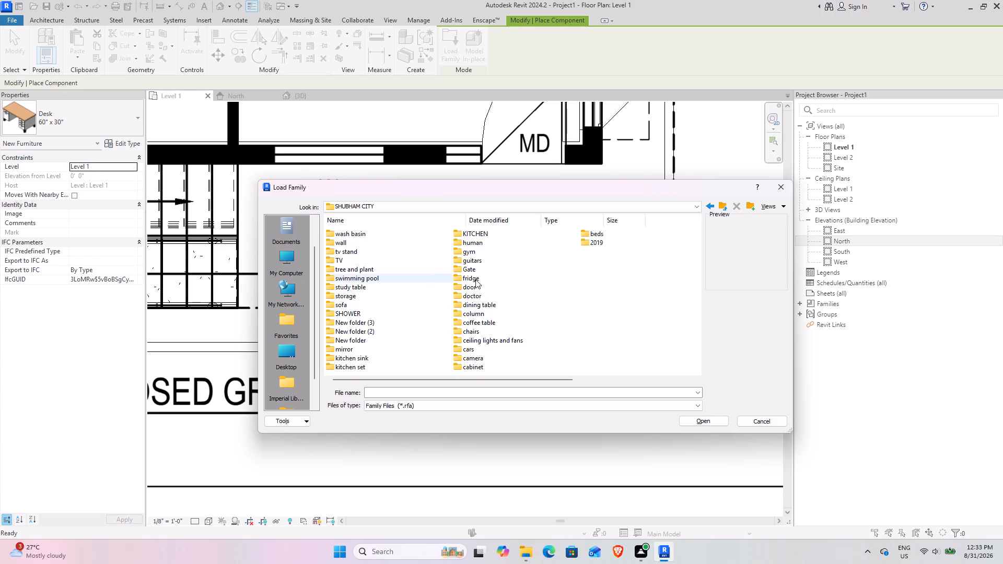
Look through the SHUBHAM CITY library folders, switch the file listing to Details, and open the Gate folder.
scroll(445, 293, "down", 2)
scroll(445, 293, "up", 2)
scroll(445, 293, "down", 3)
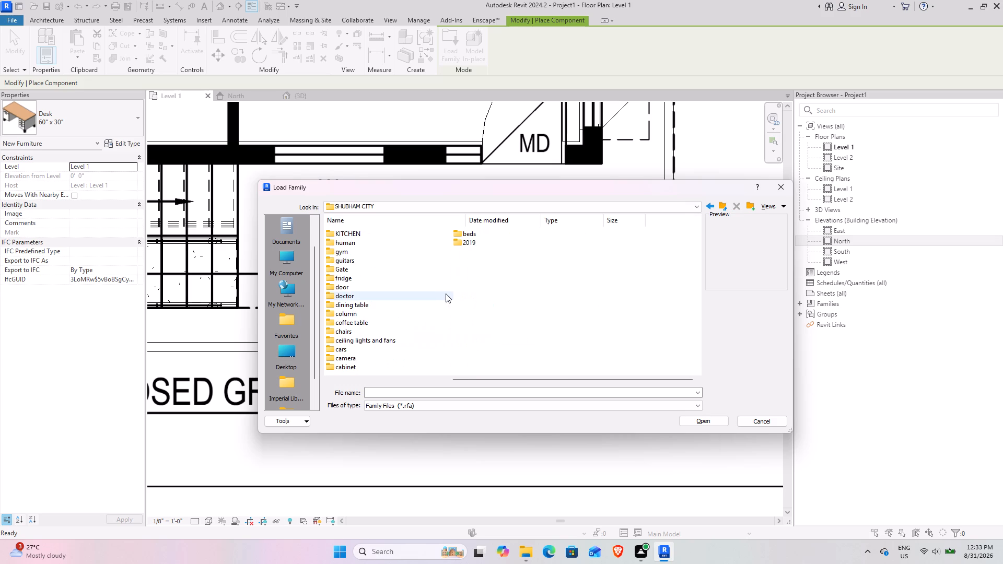
scroll(446, 293, "up", 3)
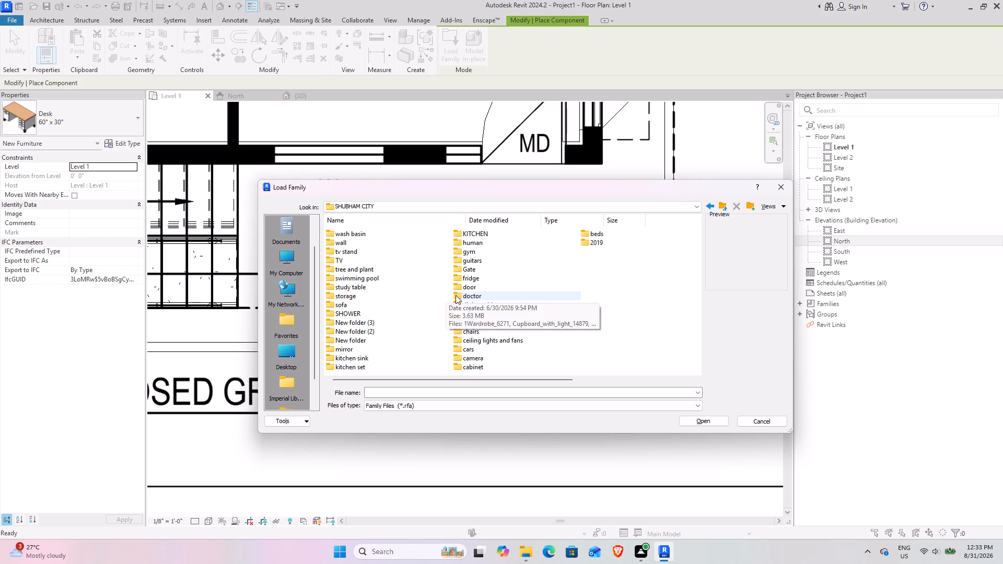
left_click_drag(417, 381, 570, 387)
scroll(417, 381, "up", 1)
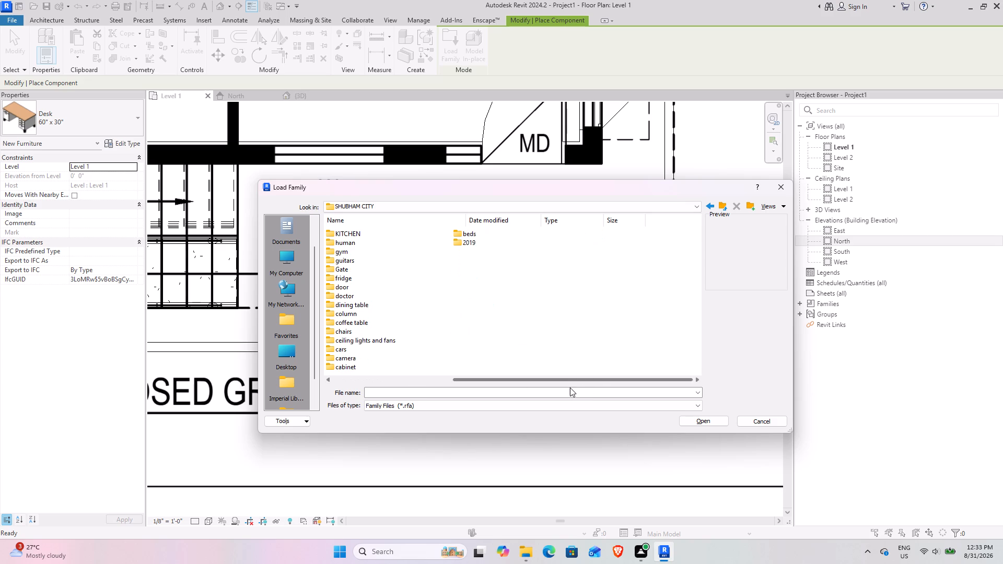
left_click_drag(570, 387, 426, 391)
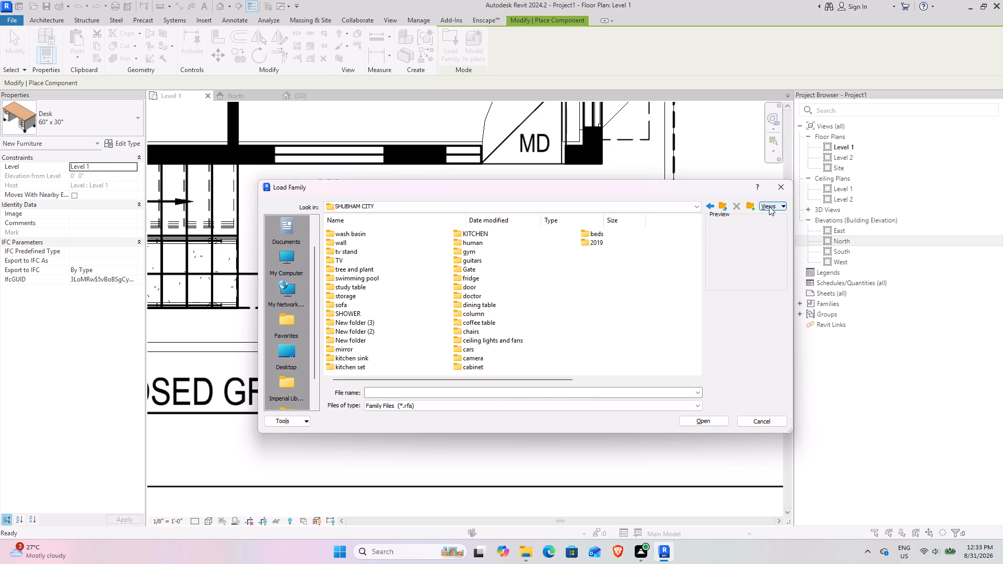
left_click(768, 206)
left_click(790, 231)
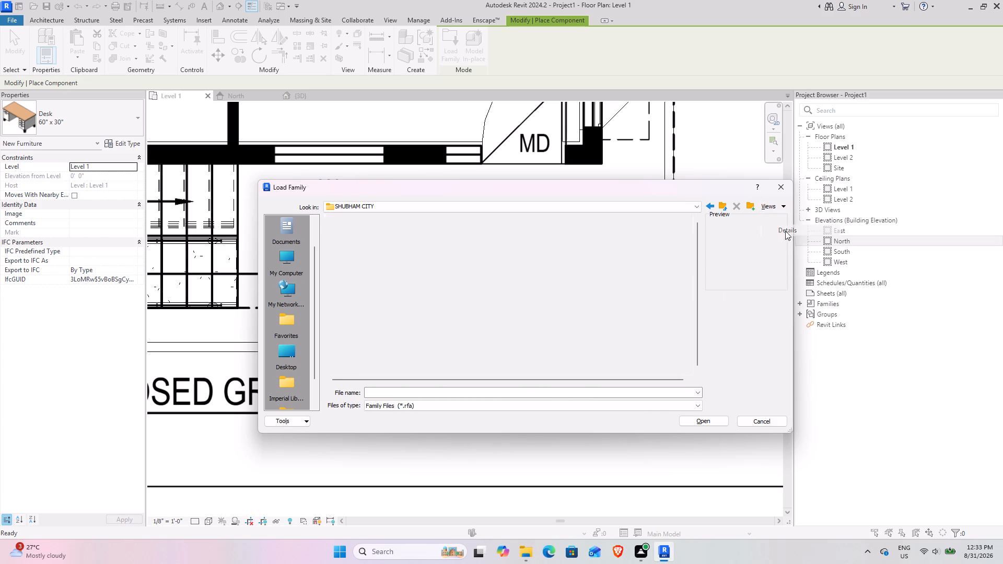
scroll(393, 336, "down", 2)
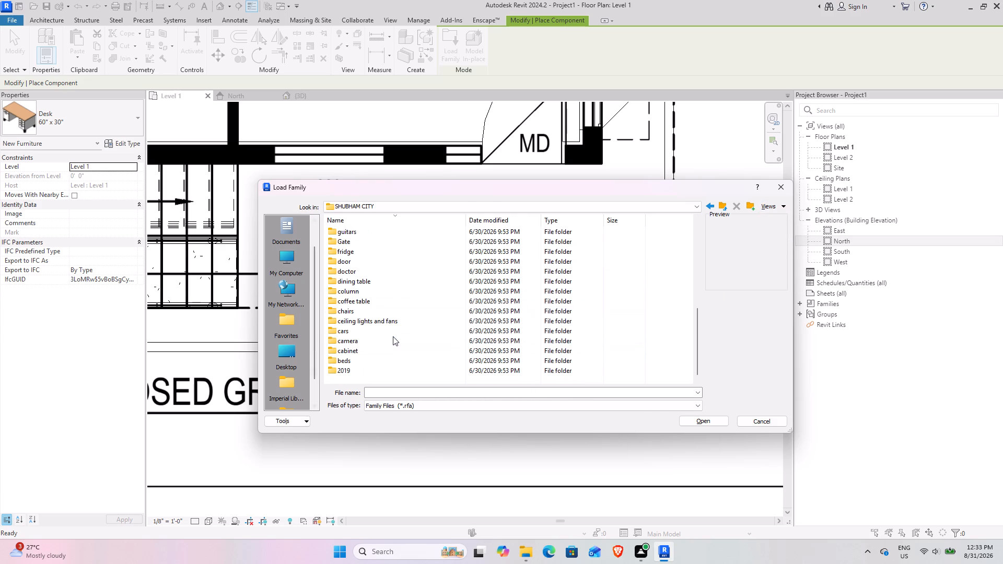
double_click(368, 240)
Enlarge the file thumbnails in the Gate folder and look through the gate families to compare their designs.
scroll(359, 260, "up", 4, "ctrl")
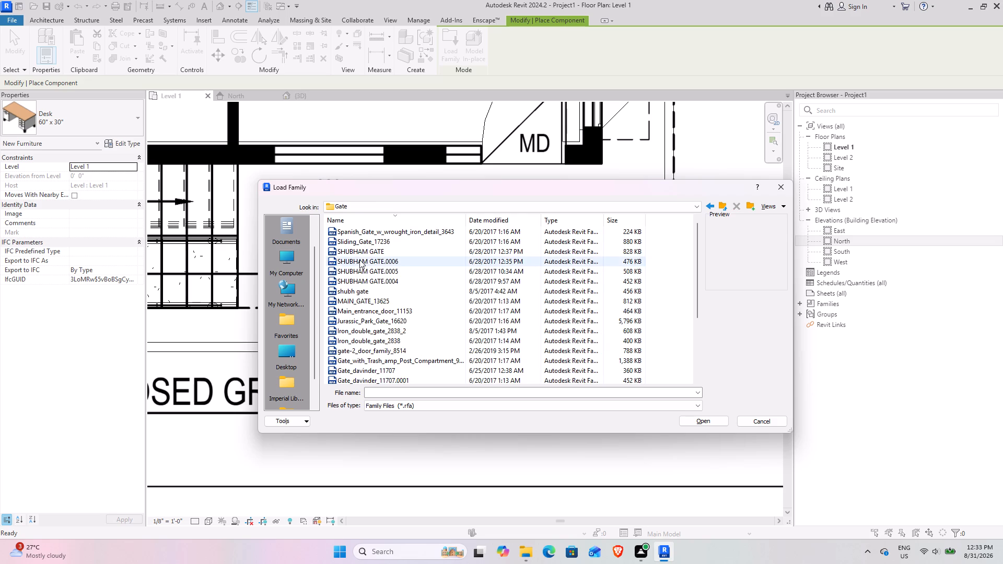
scroll(359, 260, "up", 15, "ctrl")
scroll(359, 260, "down", 1)
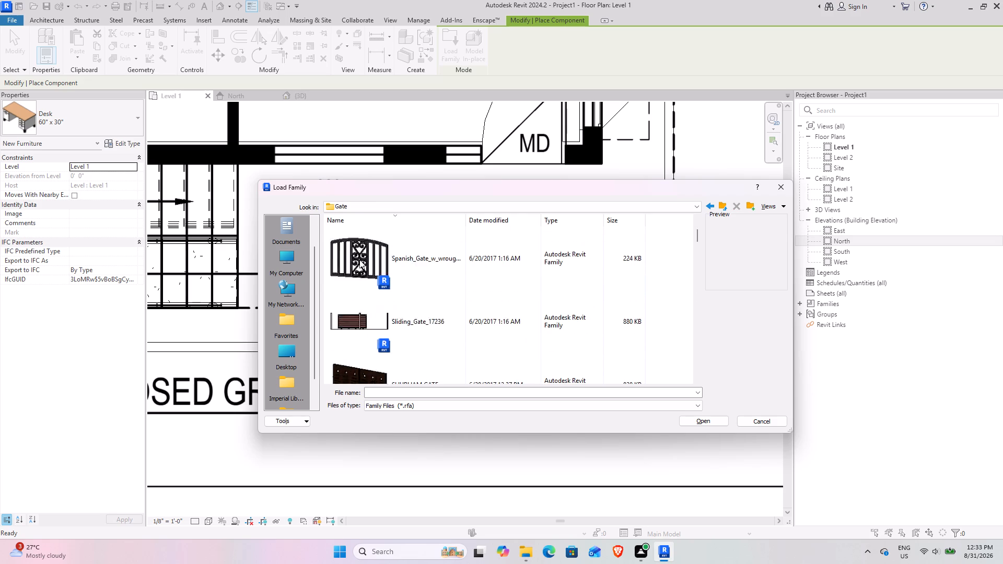
scroll(359, 260, "down", 5)
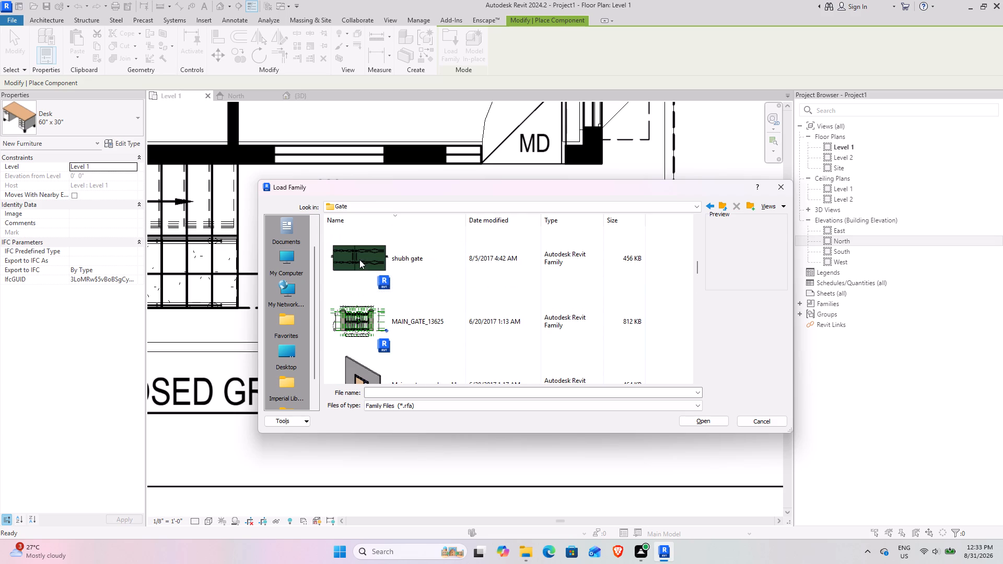
scroll(359, 260, "down", 2)
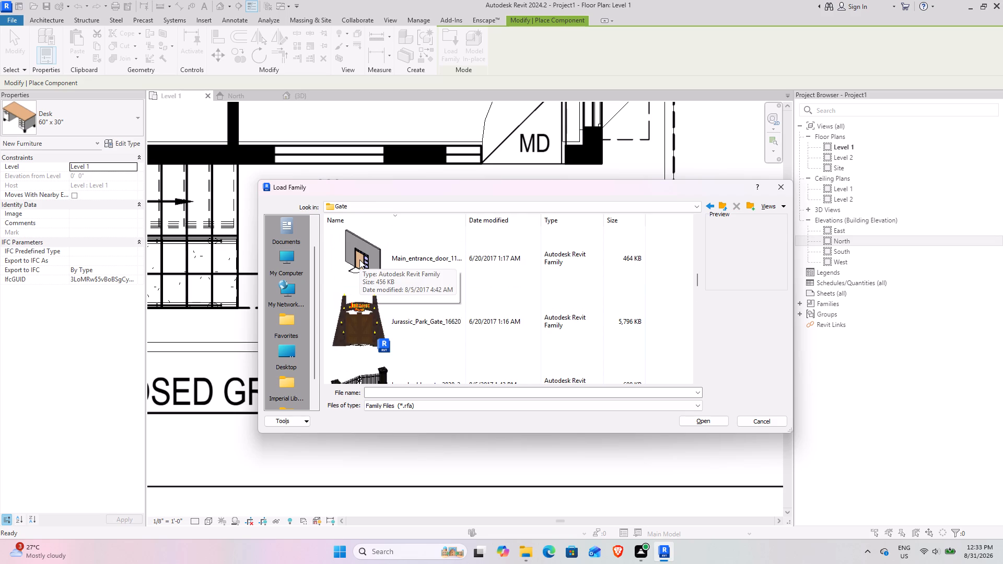
scroll(359, 260, "down", 5)
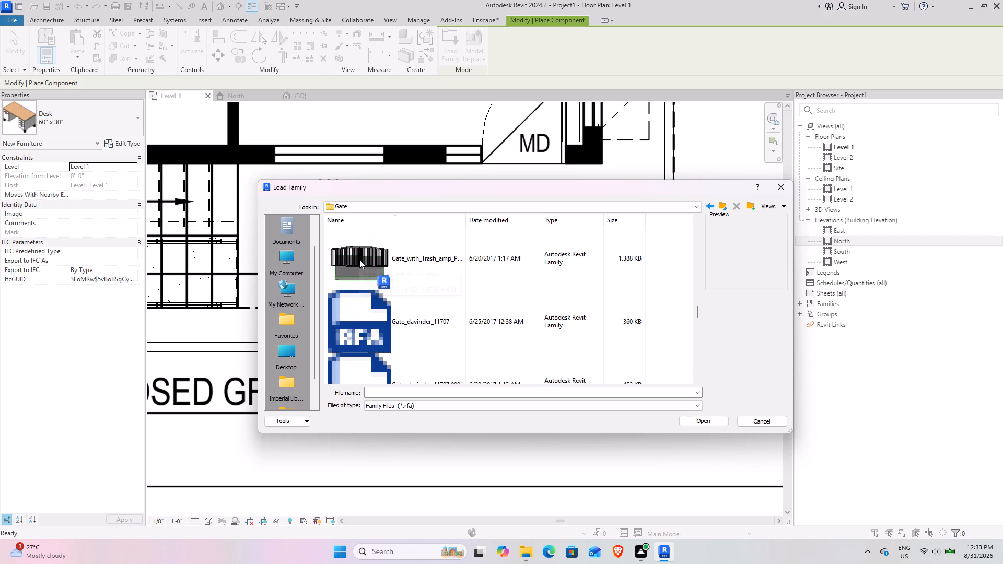
scroll(359, 260, "down", 1)
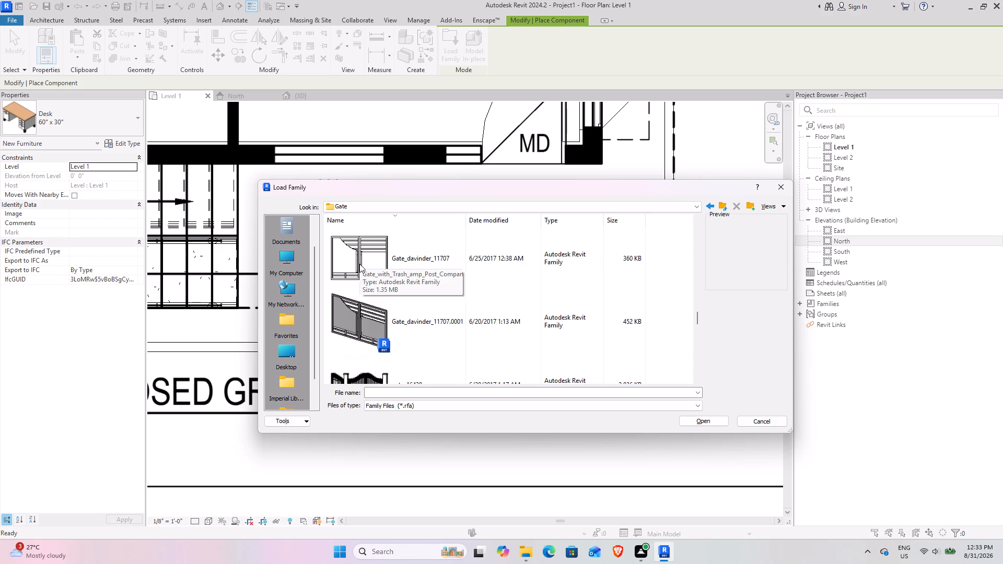
left_click(441, 326)
scroll(457, 336, "down", 1)
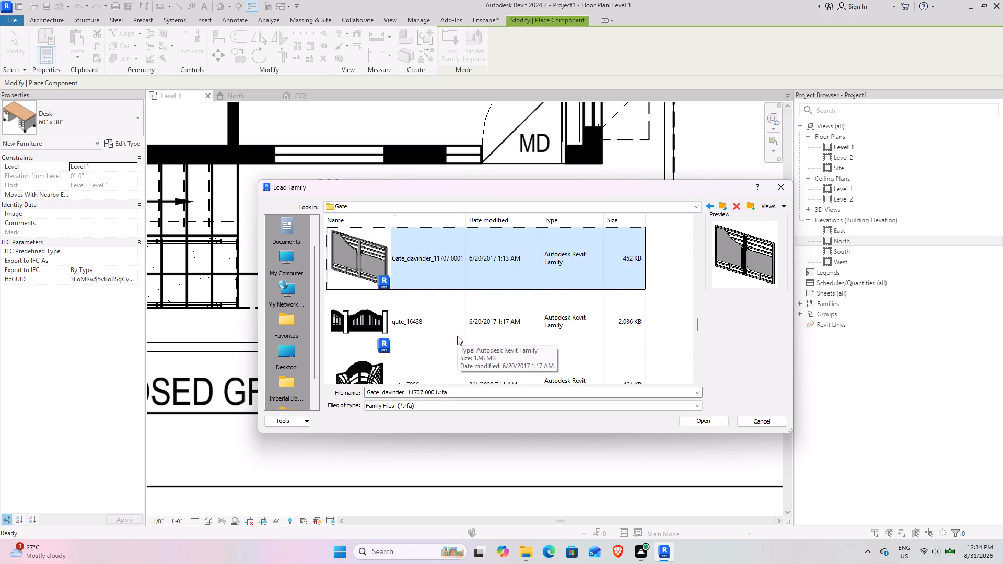
scroll(457, 336, "down", 2)
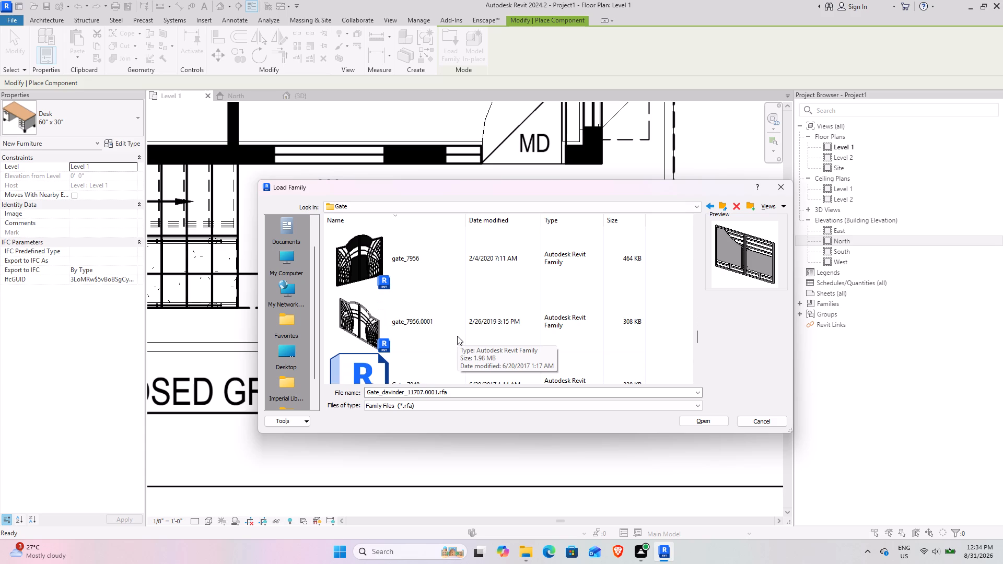
scroll(457, 336, "up", 1)
scroll(457, 336, "down", 1)
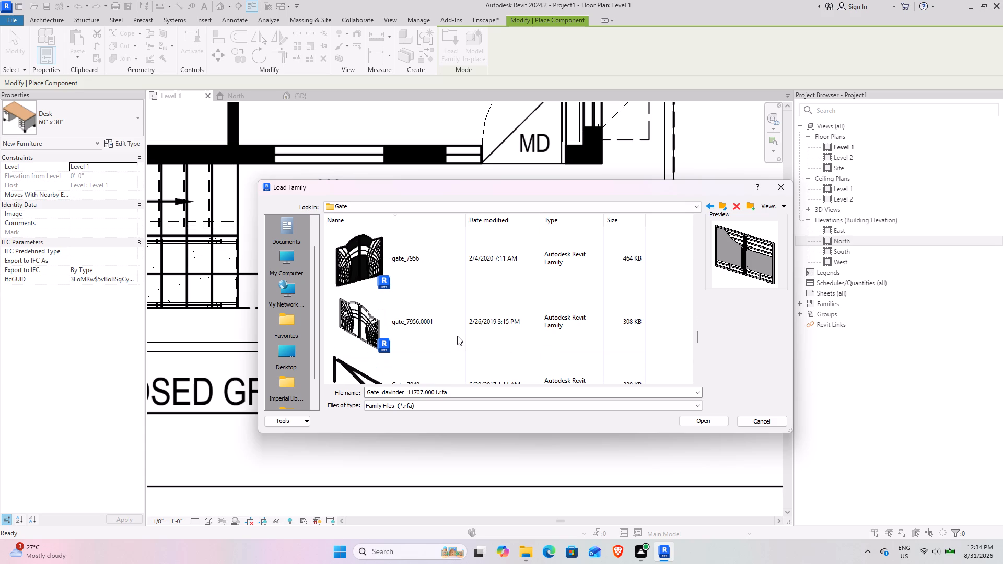
scroll(457, 336, "down", 2)
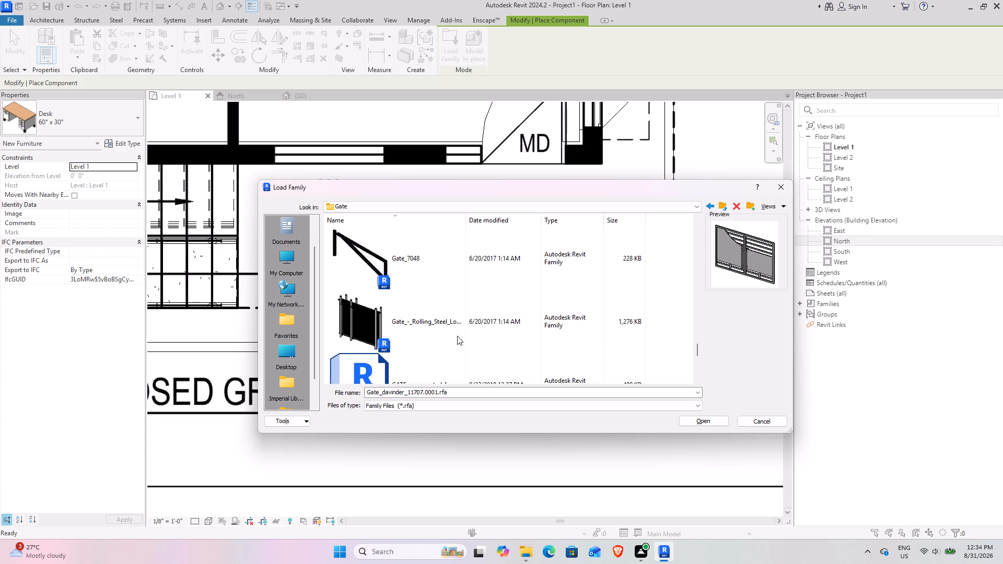
scroll(457, 336, "down", 1)
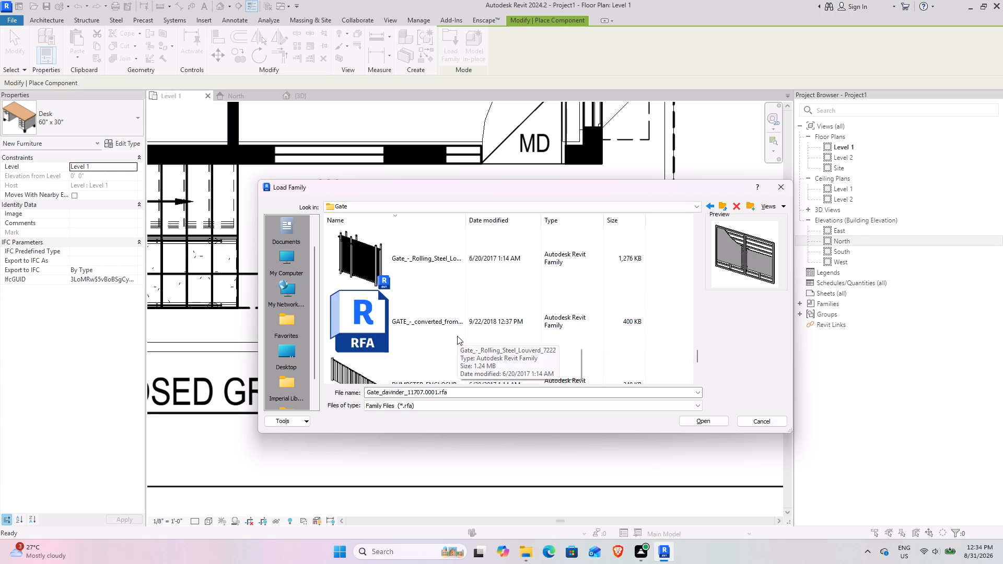
scroll(430, 342, "down", 2)
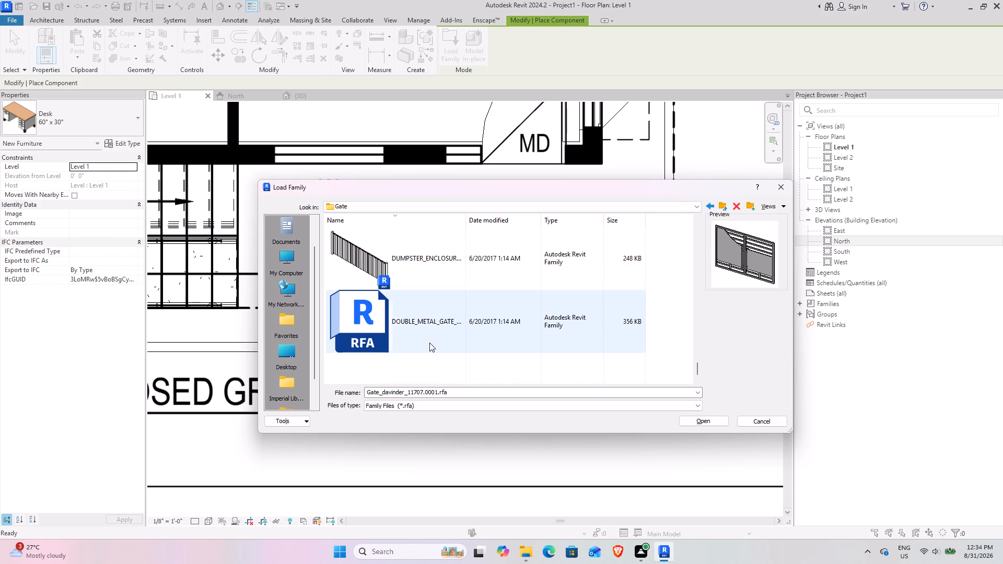
scroll(429, 343, "down", 2)
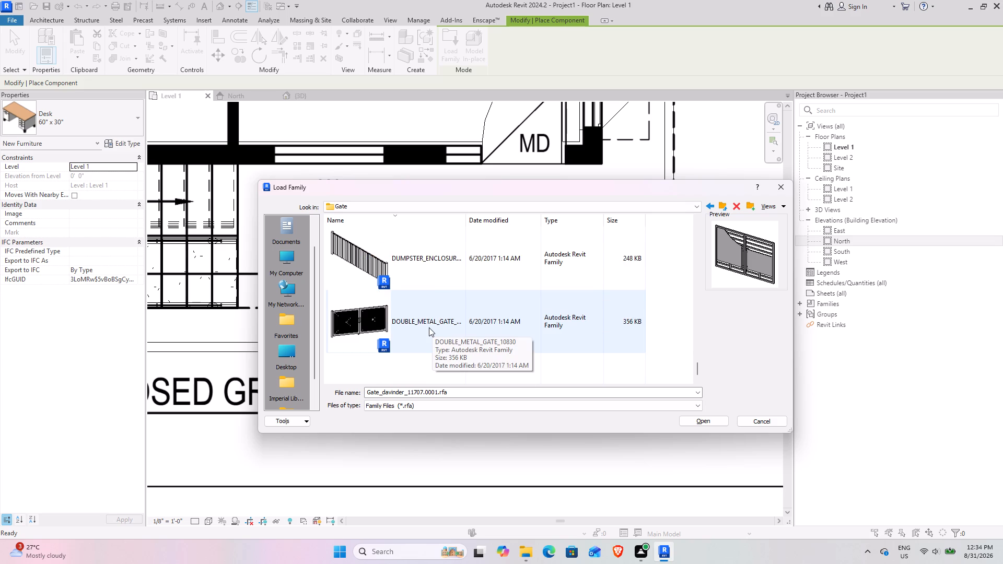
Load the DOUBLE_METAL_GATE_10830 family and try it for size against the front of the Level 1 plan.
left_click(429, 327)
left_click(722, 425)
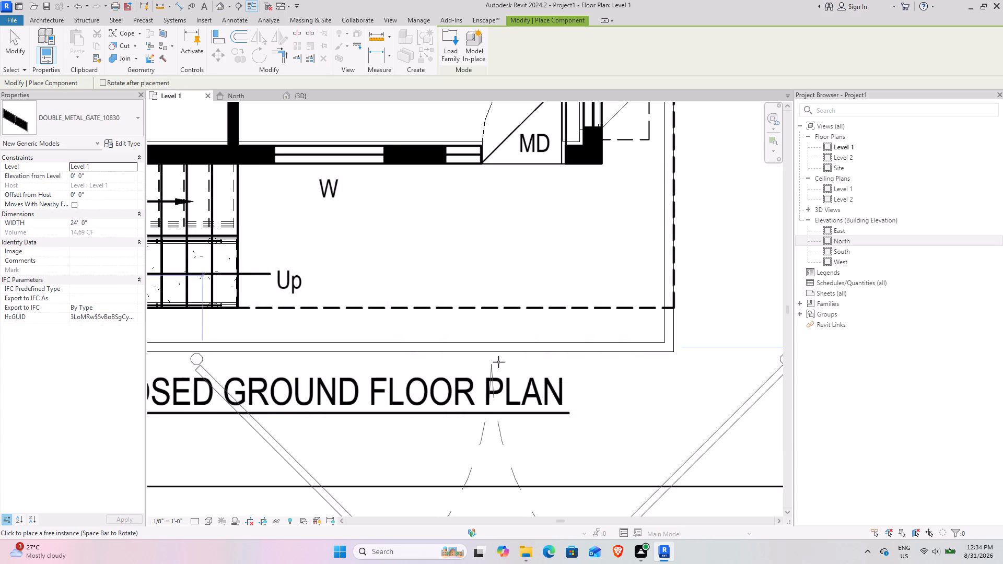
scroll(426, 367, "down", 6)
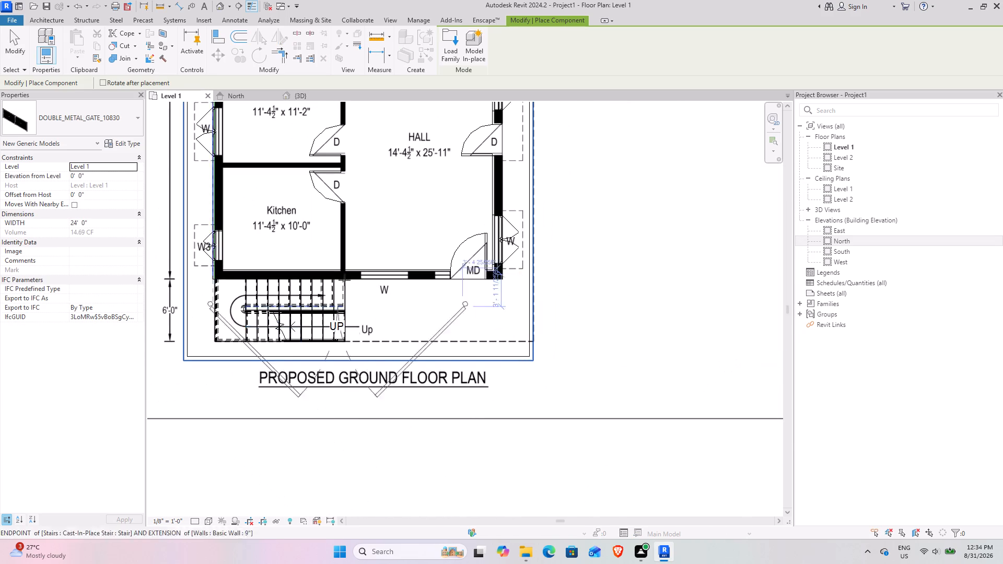
Load the Gate_davinder_11707.0001 family from the Gate folder for placement.
left_click(453, 55)
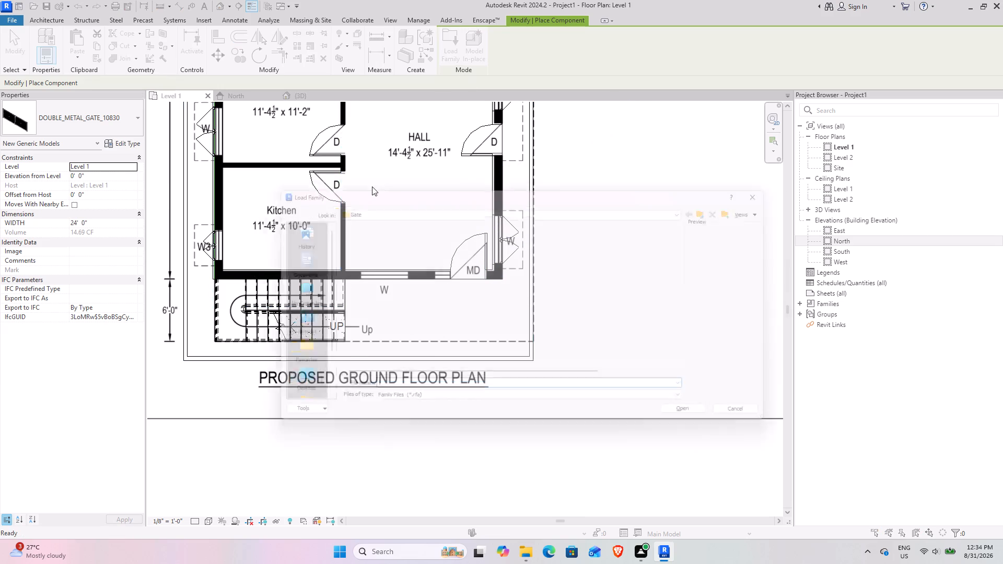
scroll(412, 346, "up", 11, "ctrl")
scroll(412, 346, "down", 3)
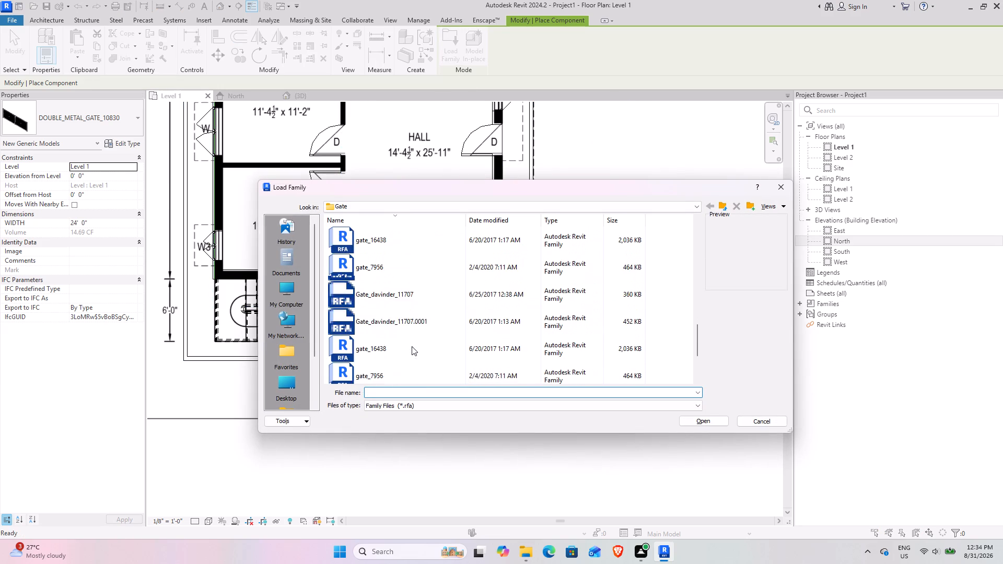
scroll(412, 346, "down", 9)
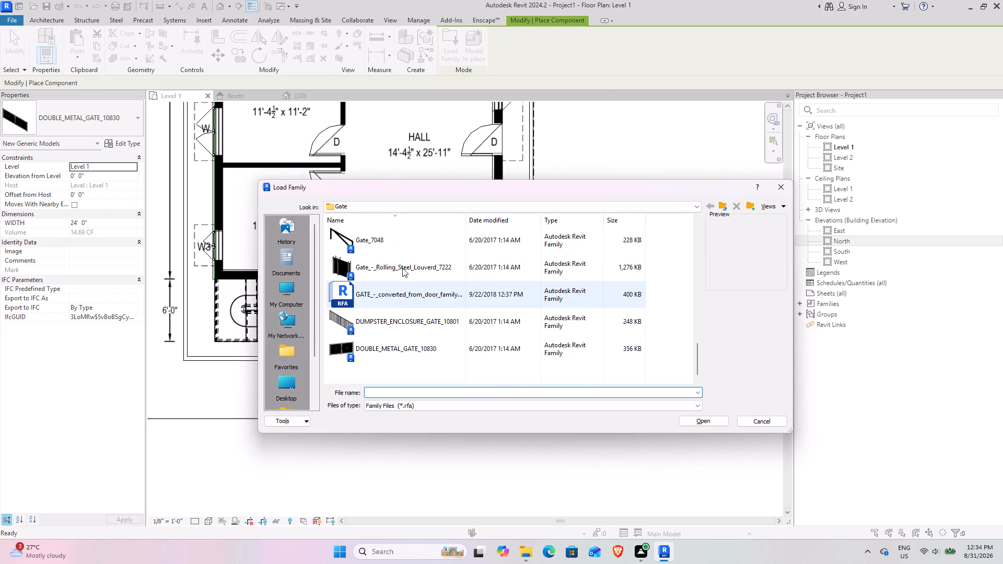
scroll(402, 268, "up", 1)
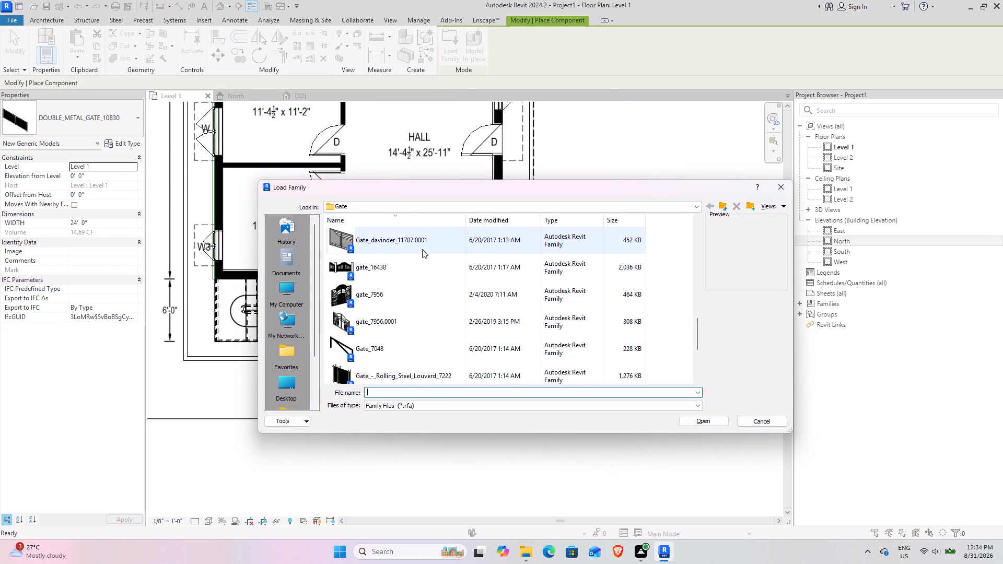
left_click(422, 249)
left_click(699, 427)
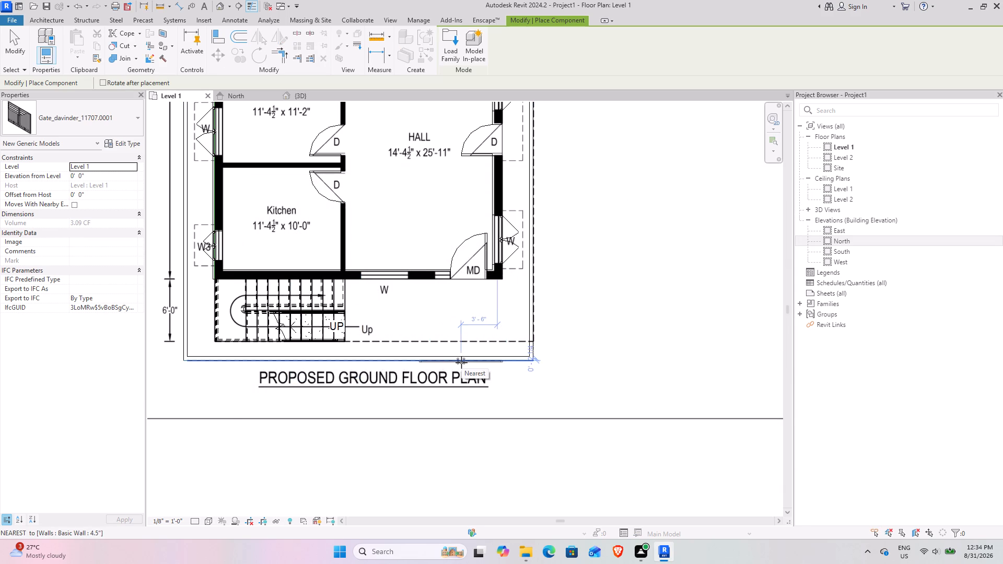
Place the gate along the front boundary wall's outer face, centred about 6'-0" from the side boundary wall nearest the main door.
scroll(461, 362, "up", 9)
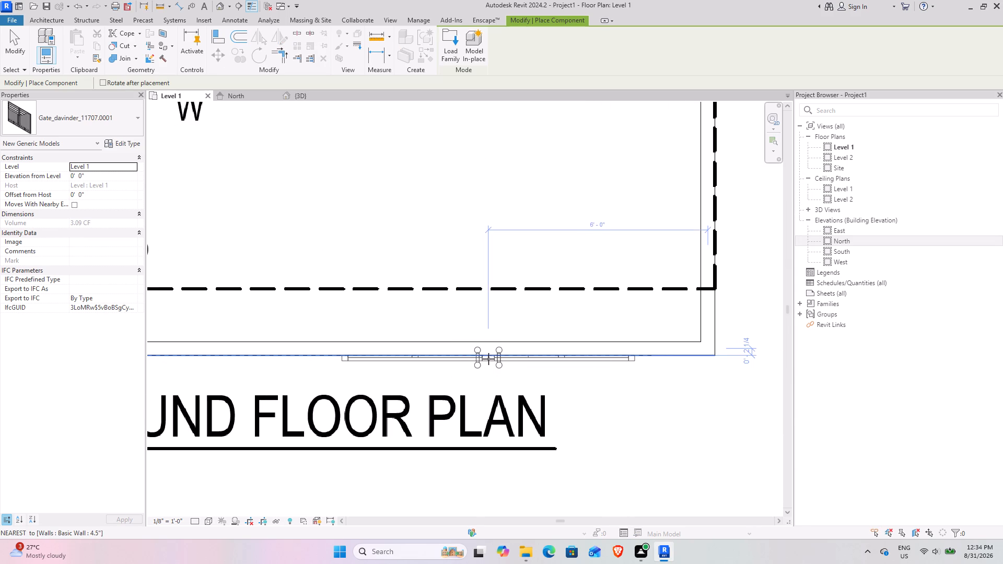
left_click(488, 359)
left_click(19, 50)
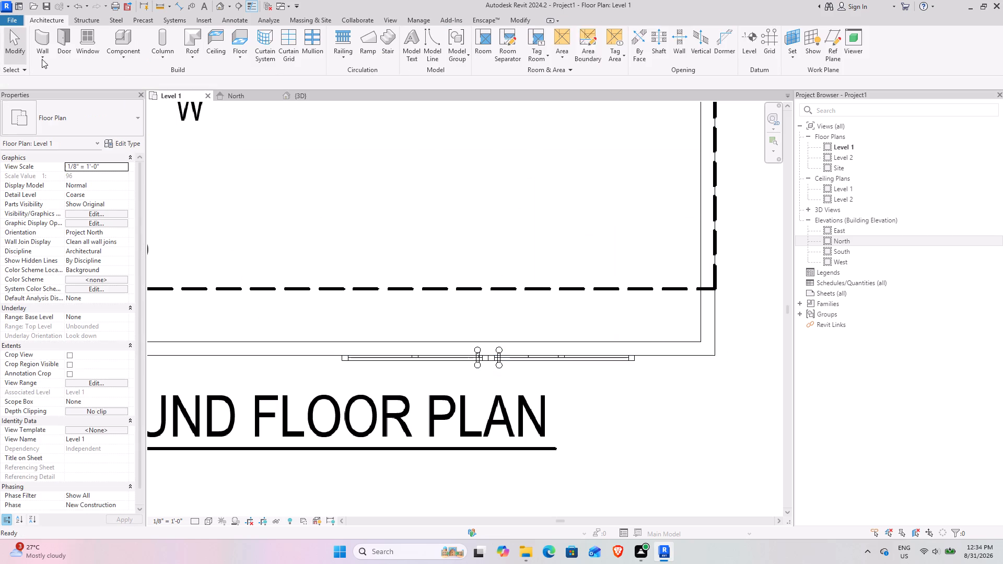
Examine the placed gate against the front boundary wall, main door and staircase from several 3D angles.
left_click(330, 98)
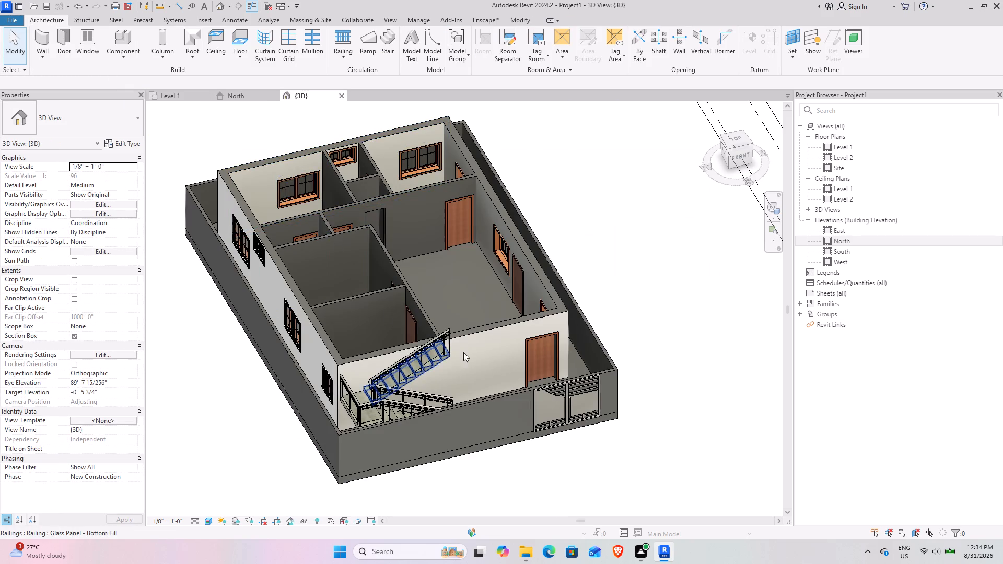
middle_click_drag(462, 352, 402, 314, "ctrl")
middle_click_drag(462, 331, 364, 262, "shift")
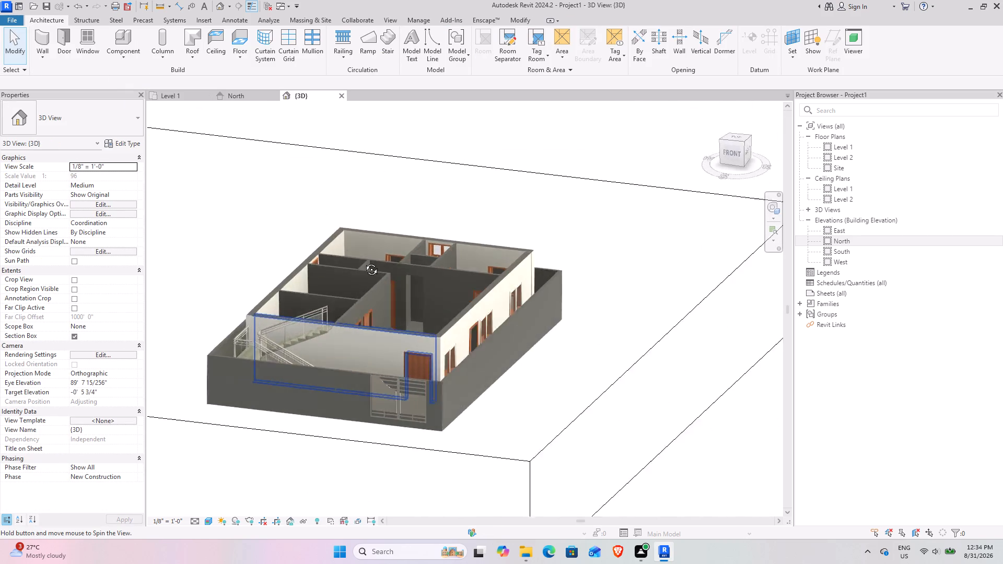
middle_click_drag(364, 262, 472, 399, "shift")
middle_click_drag(468, 398, 466, 297, "shift")
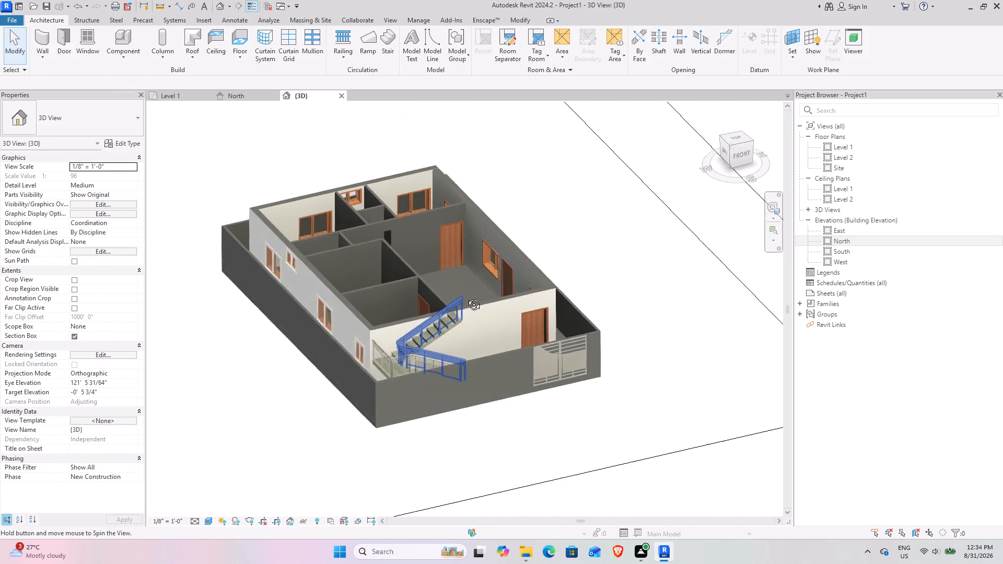
middle_click_drag(466, 297, 465, 296, "shift")
left_click(497, 358)
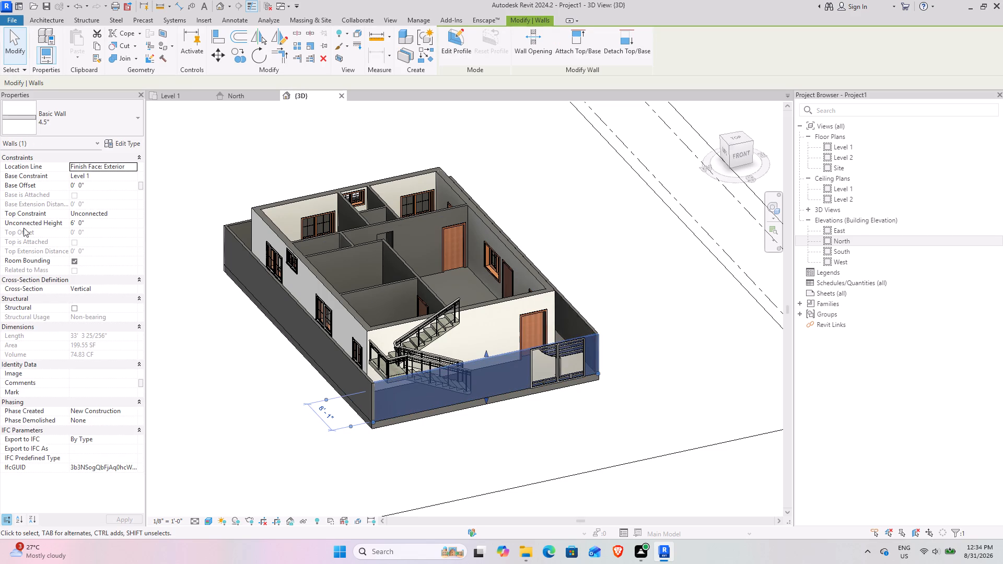
left_click(629, 274)
middle_click_drag(514, 375, 485, 371, "shift")
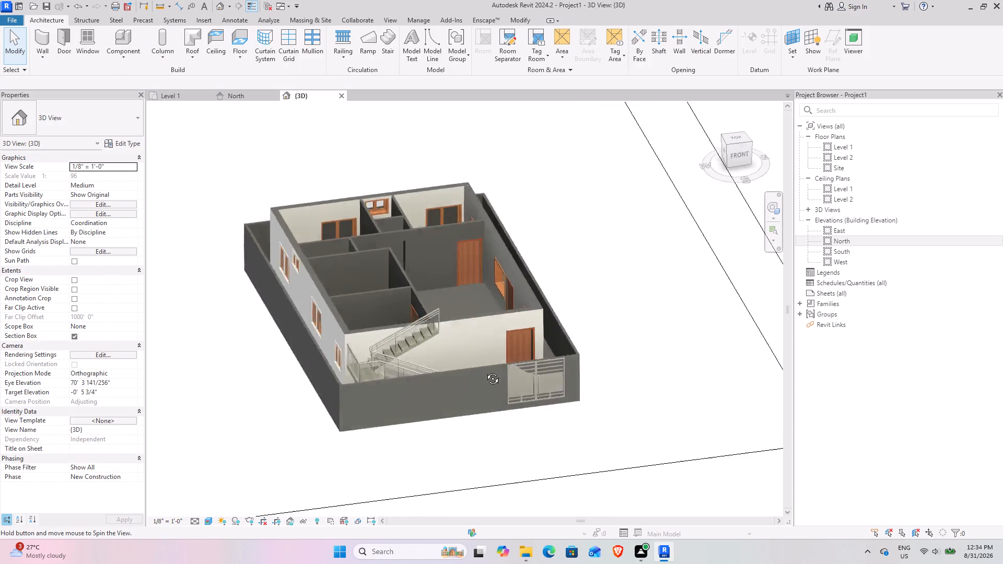
middle_click_drag(485, 371, 451, 422, "shift")
middle_click_drag(401, 397, 502, 324, "shift")
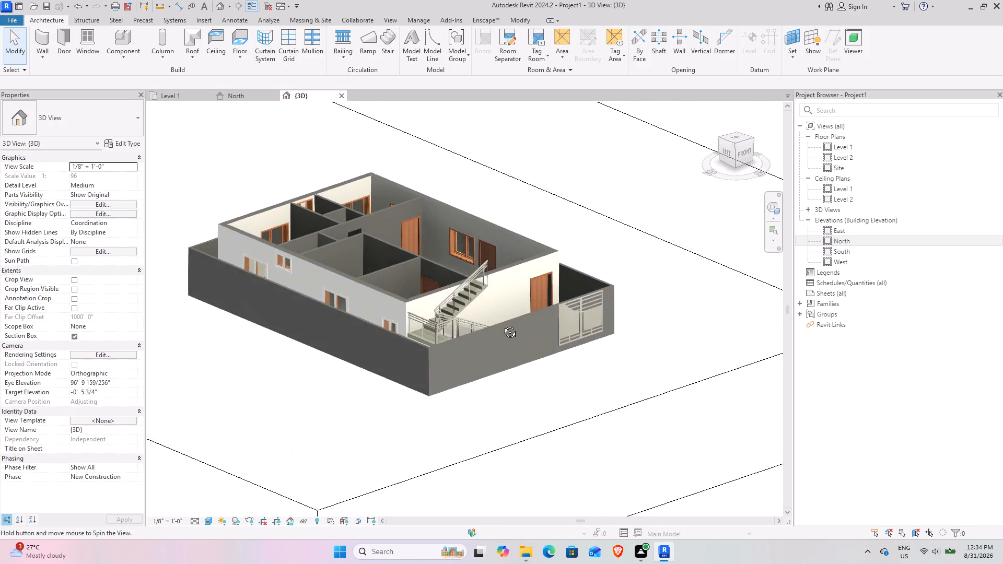
middle_click_drag(502, 324, 433, 347, "shift")
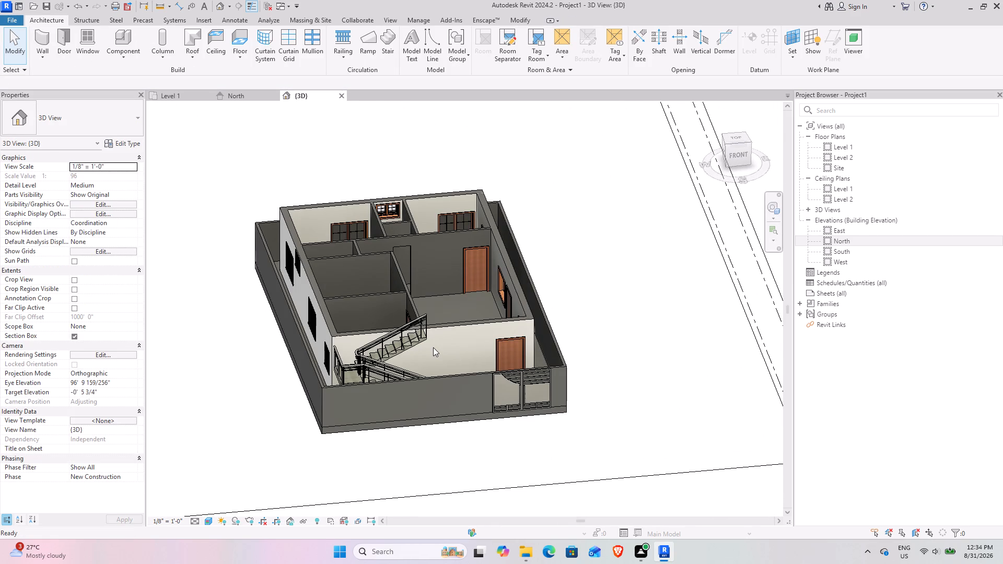
middle_click_drag(362, 333, 322, 329, "shift")
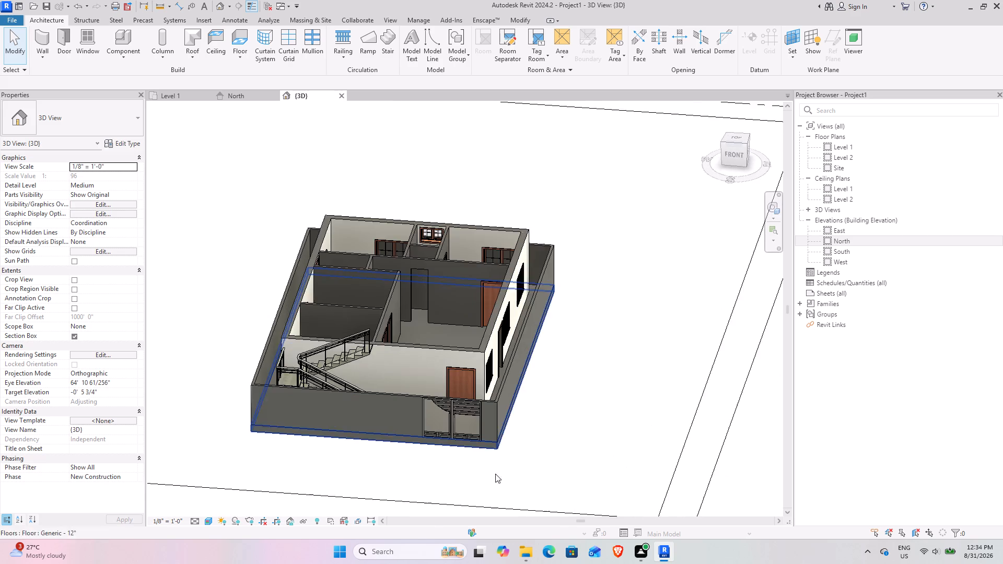
scroll(470, 455, "up", 7)
middle_click_drag(439, 421, 470, 433, "shift")
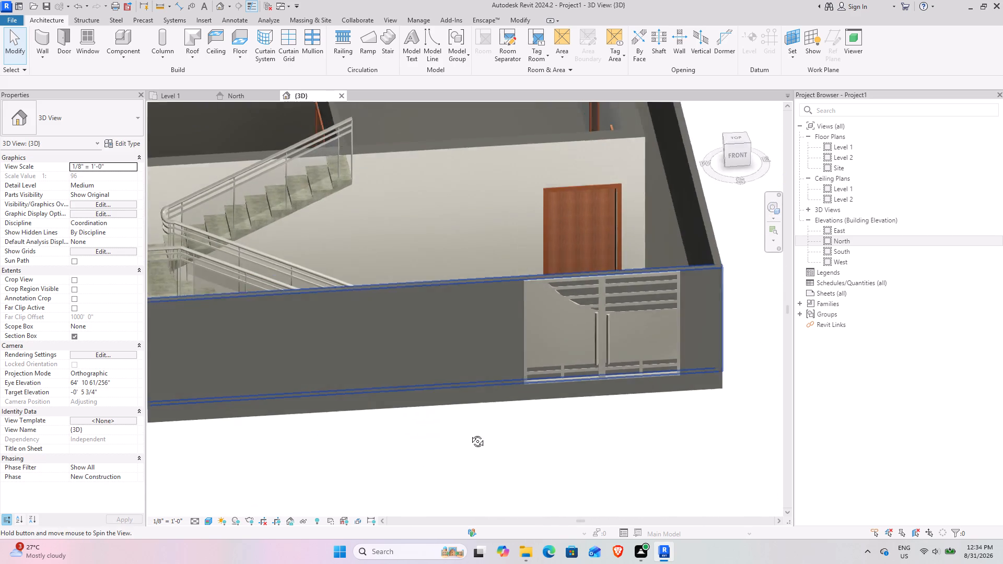
middle_click_drag(470, 433, 464, 438, "shift")
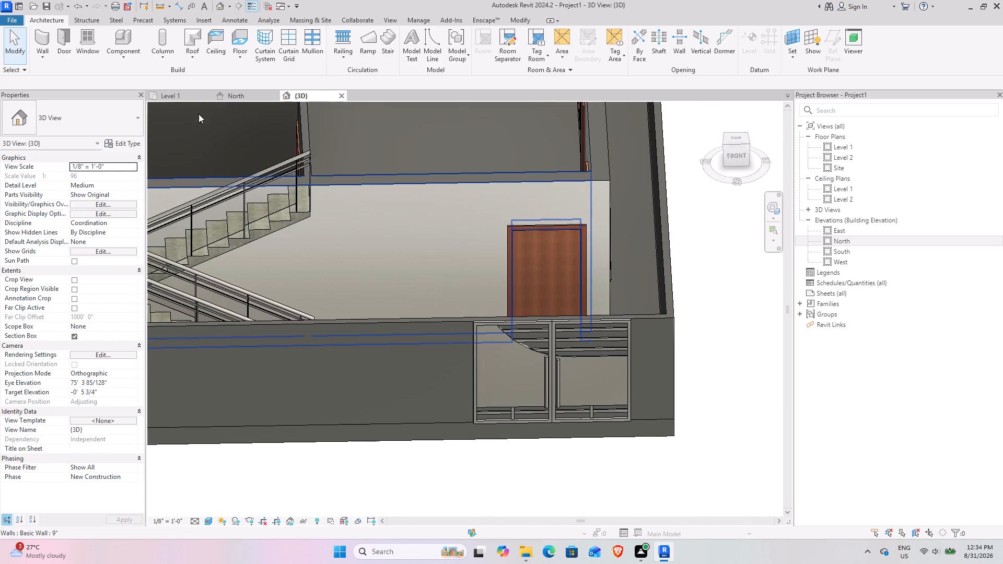
Cut a wall opening about 8'-0" wide in the front boundary wall on Level 1, matching the gate's two ends.
left_click(171, 100)
left_click(526, 346)
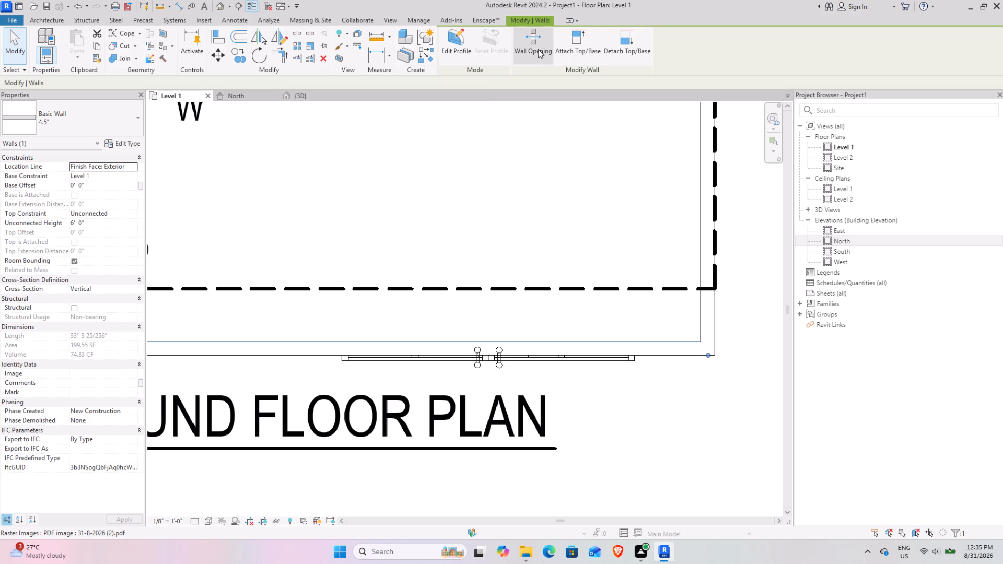
left_click(538, 49)
scroll(337, 352, "up", 11)
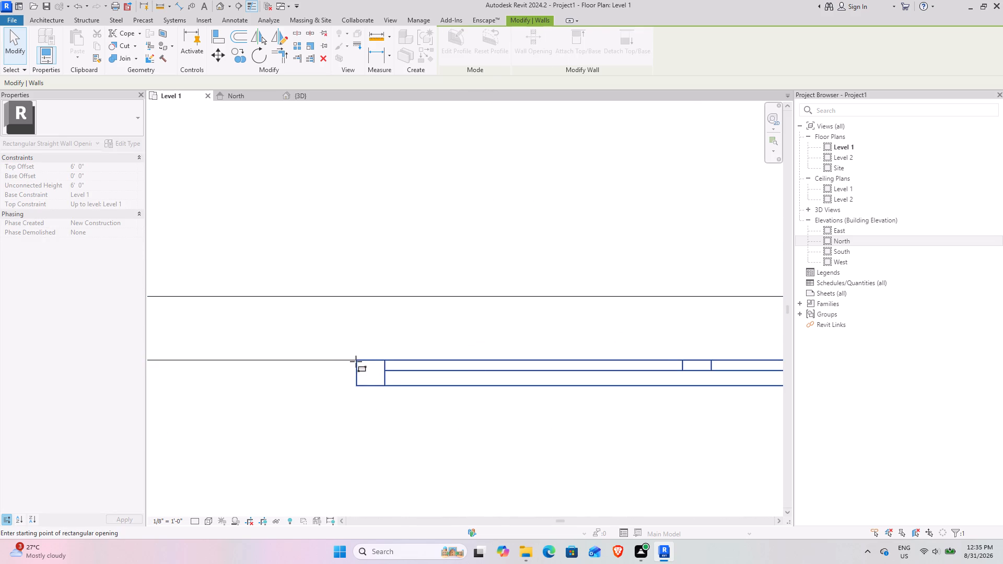
left_click(356, 361)
scroll(509, 404, "down", 4)
middle_click_drag(717, 398, 272, 398)
middle_click_drag(620, 397, 468, 396)
scroll(604, 387, "up", 7)
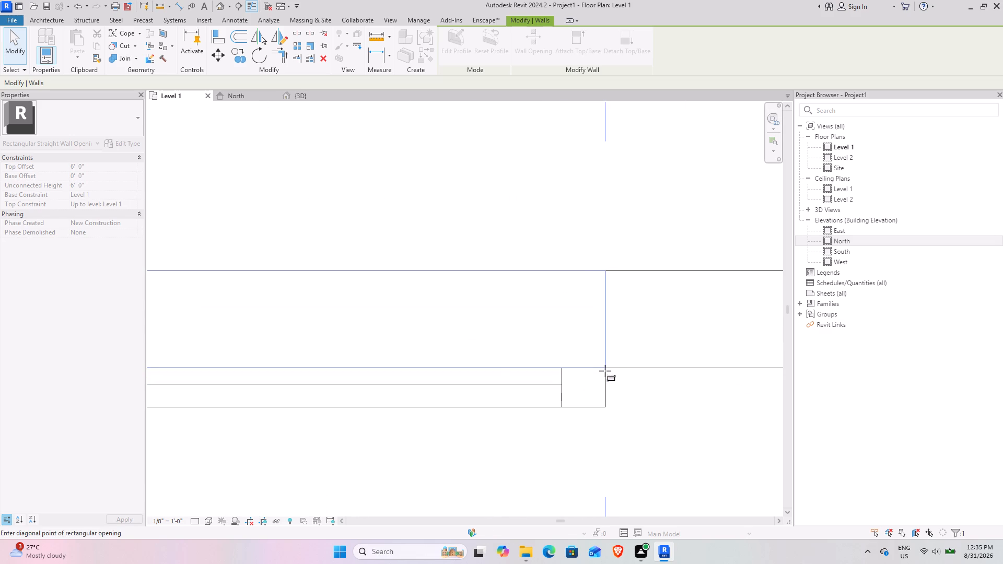
left_click(605, 371)
scroll(417, 359, "down", 4)
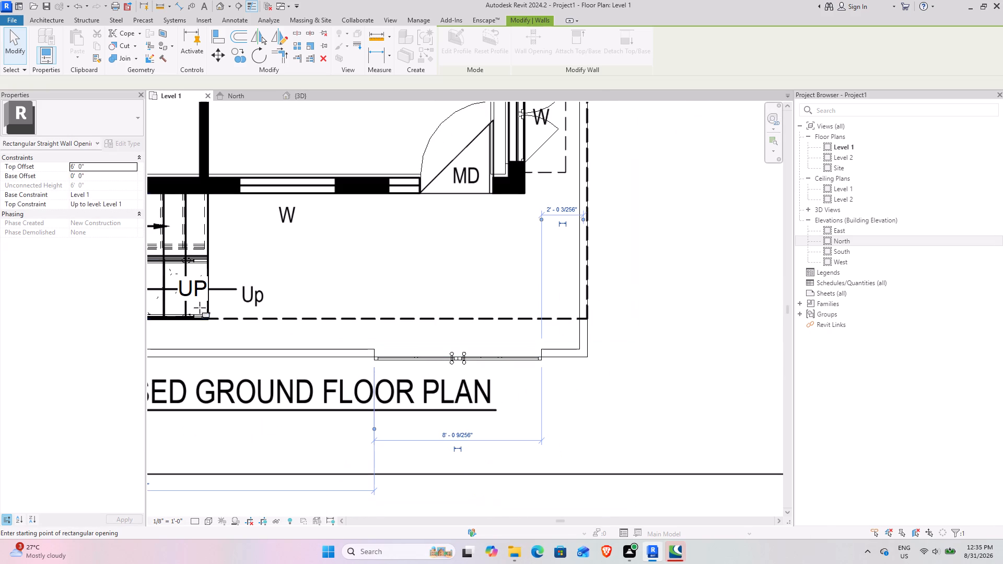
left_click(22, 48)
Nudge the gate inward from the boundary wall's outer face so it sits within the thickness of the opening.
left_click(481, 364)
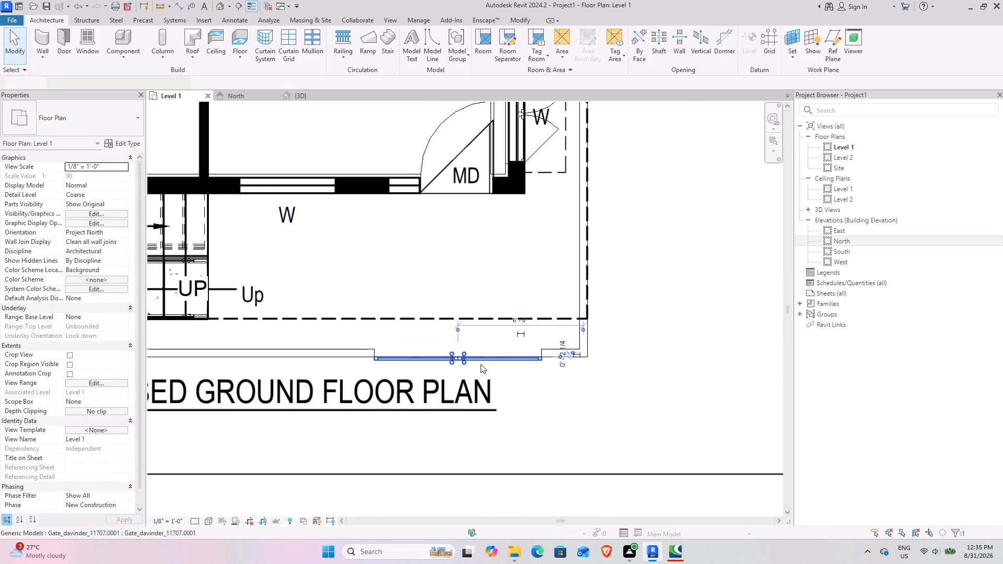
key("Up")
key("Up")
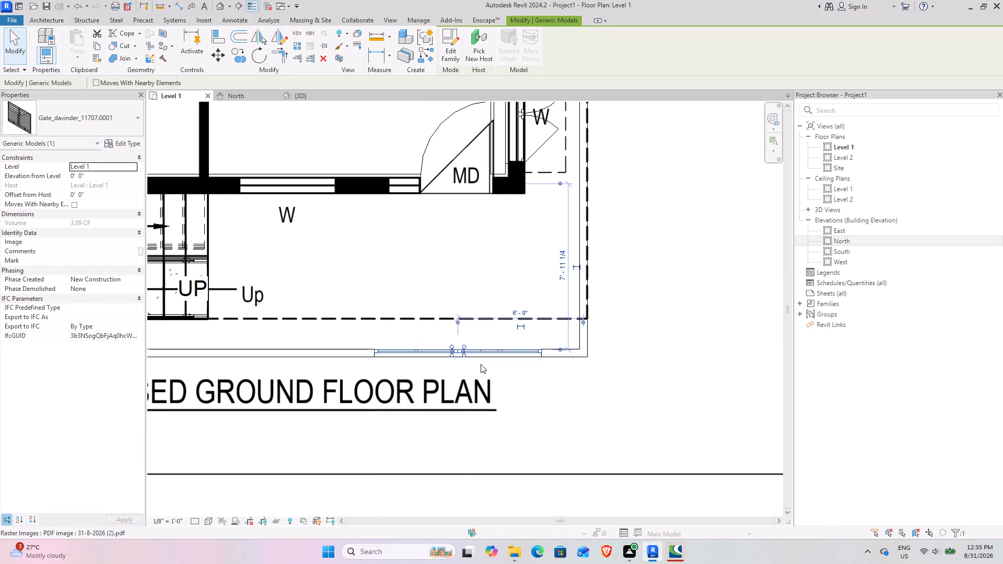
key("Down")
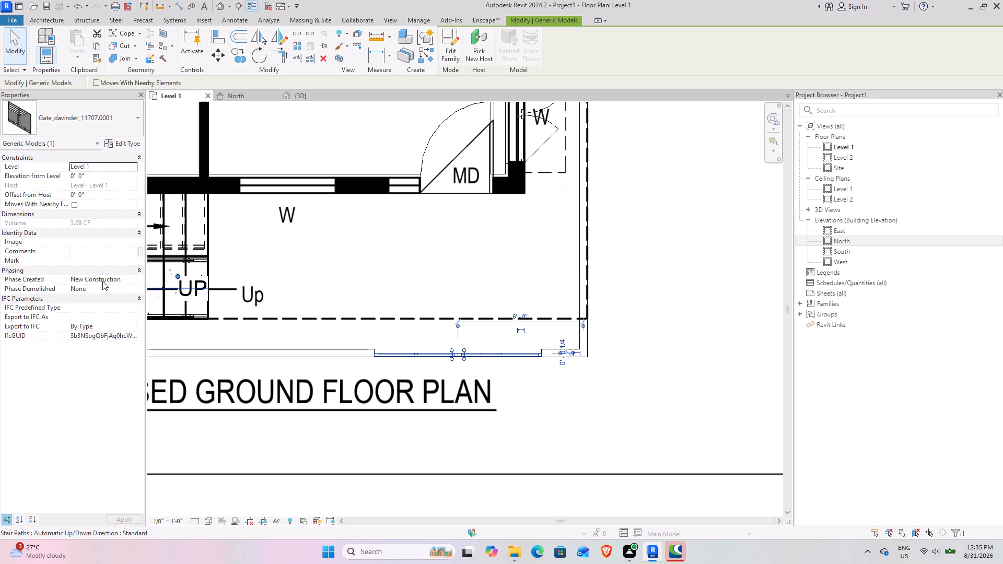
scroll(366, 366, "up", 9)
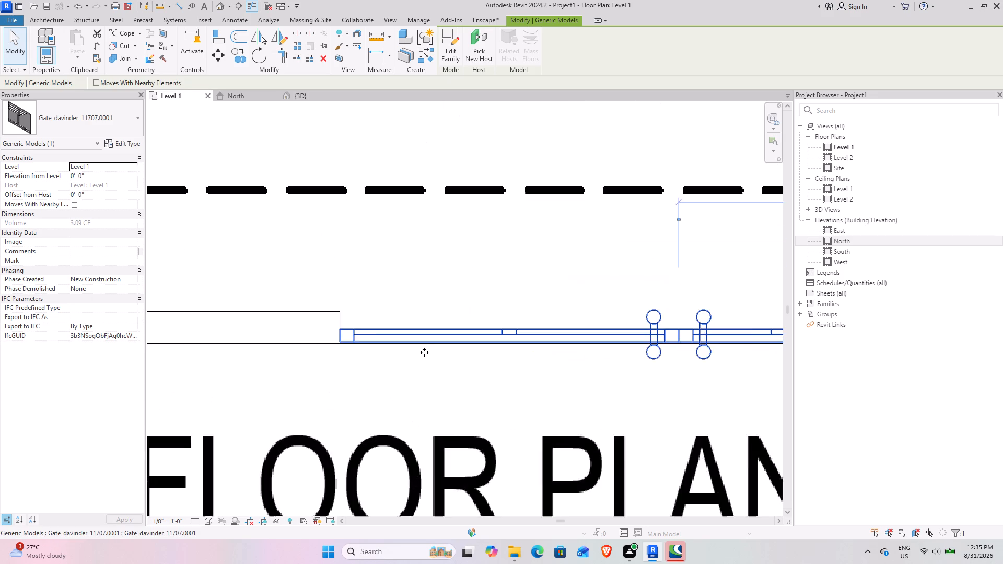
scroll(424, 352, "up", 5)
scroll(424, 352, "down", 9)
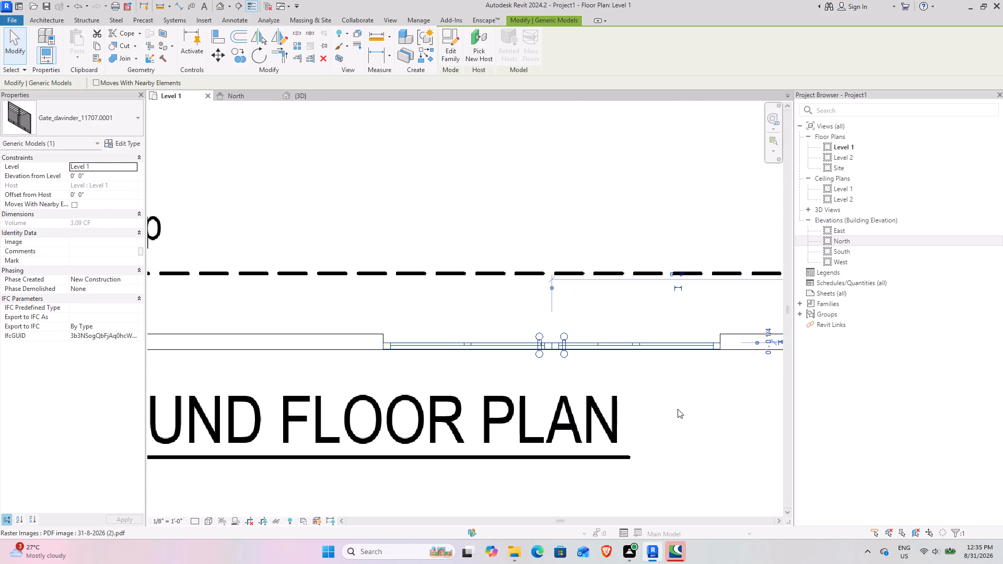
left_click(678, 409)
Examine the gate in its wall opening and the whole house from several 3D angles.
left_click(307, 102)
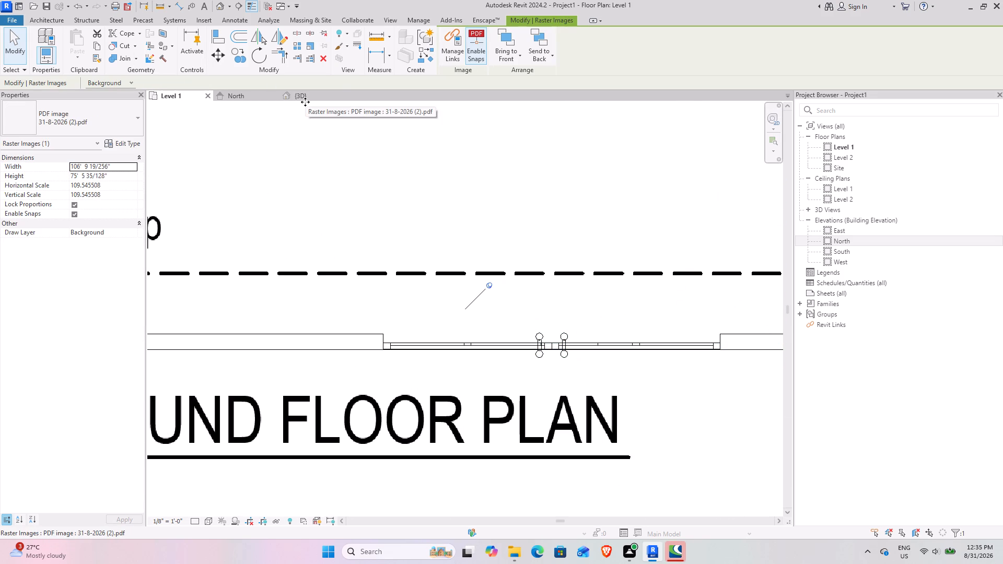
left_click(300, 94)
scroll(635, 398, "down", 4)
middle_click_drag(631, 402, 610, 363, "shift")
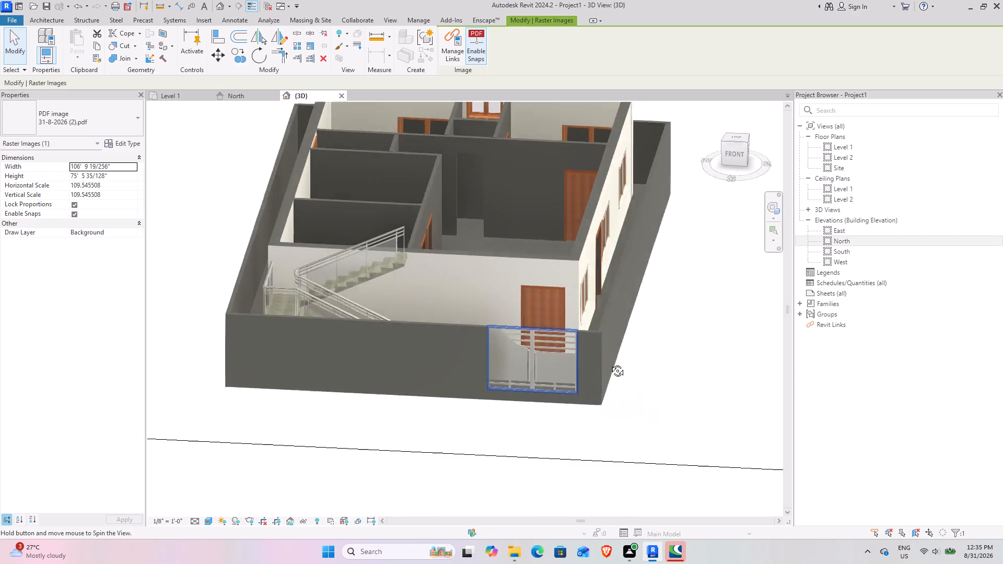
middle_click_drag(610, 363, 575, 318, "shift")
left_click(510, 347)
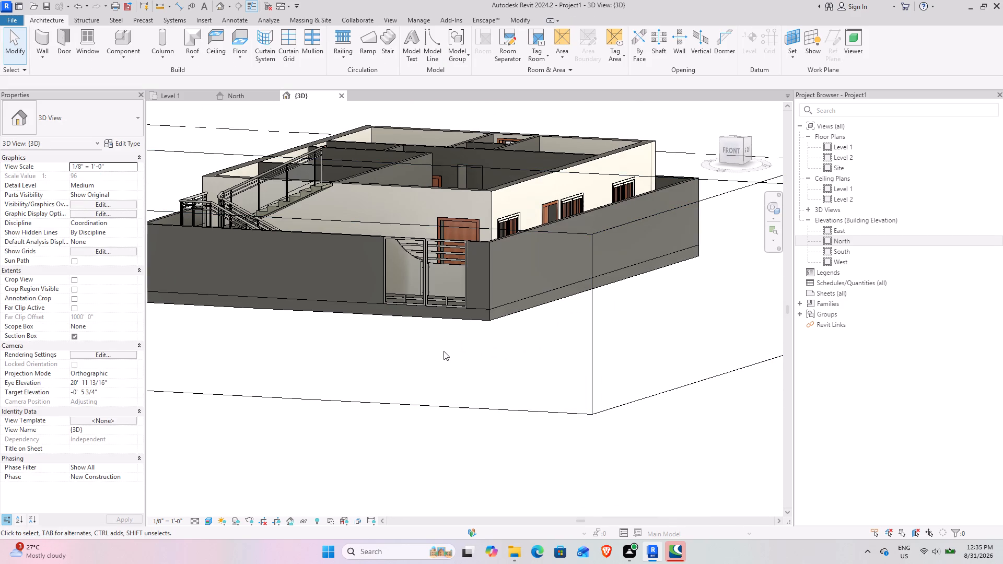
middle_click_drag(443, 351, 491, 419, "shift")
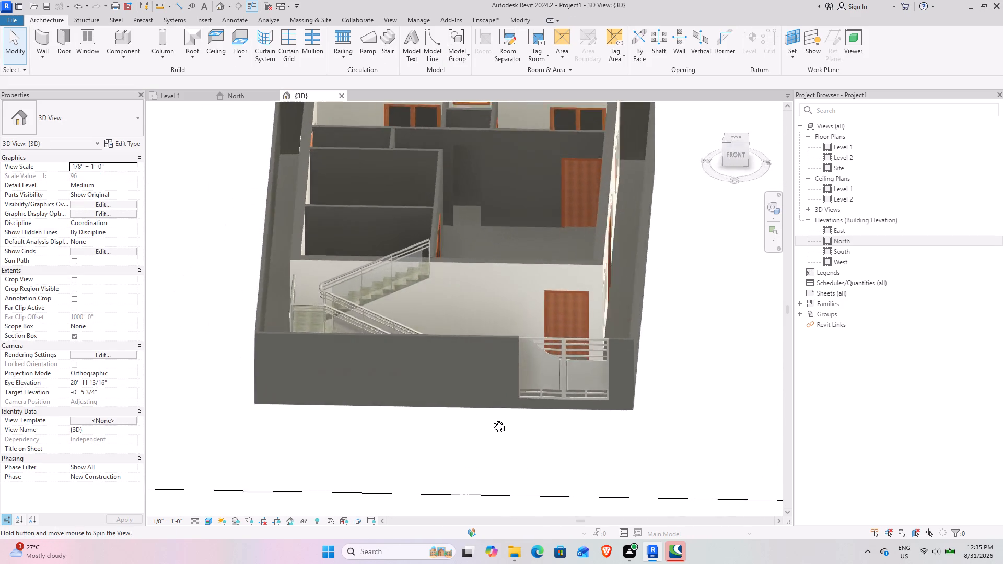
middle_click_drag(491, 419, 472, 326, "shift")
scroll(468, 323, "down", 4)
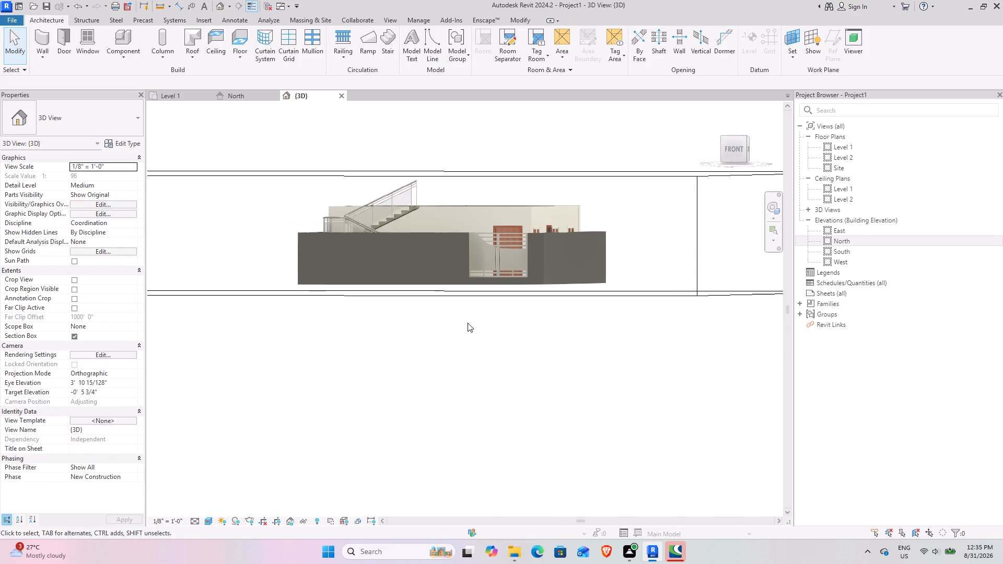
middle_click_drag(468, 323, 504, 379)
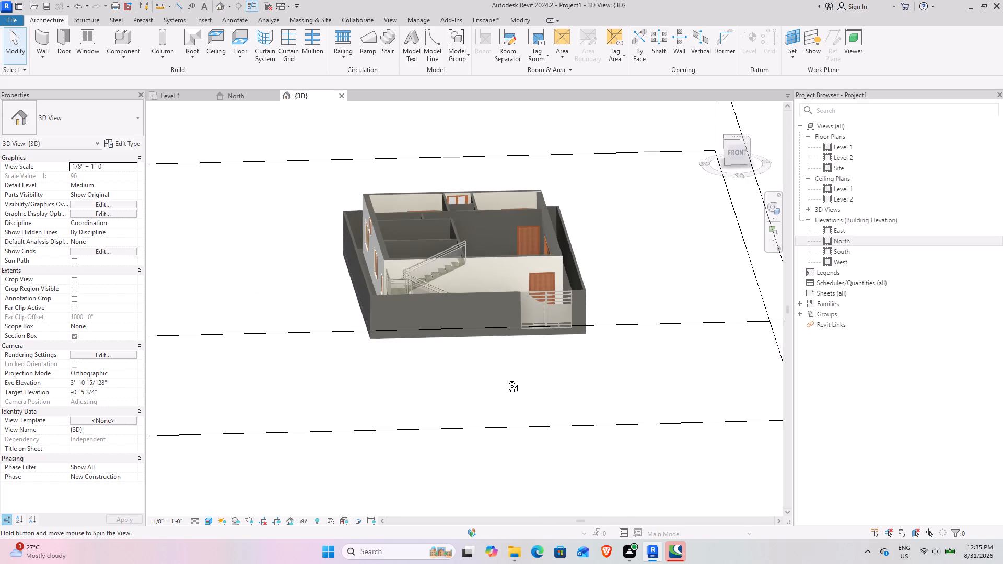
middle_click_drag(504, 379, 470, 383)
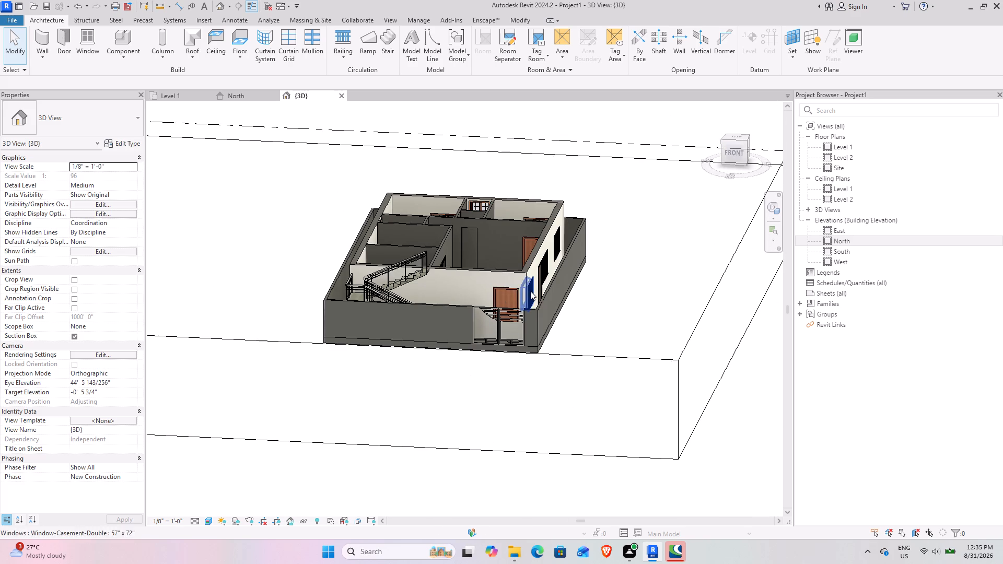
scroll(473, 285, "down", 3)
middle_click_drag(473, 308, 432, 358, "shift")
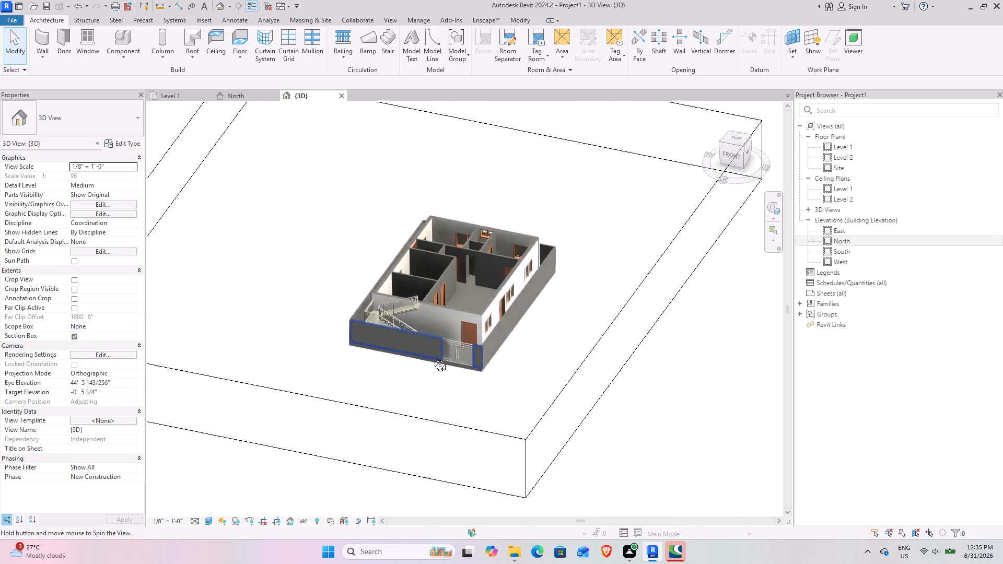
middle_click_drag(432, 358, 440, 363, "shift")
scroll(451, 315, "up", 6)
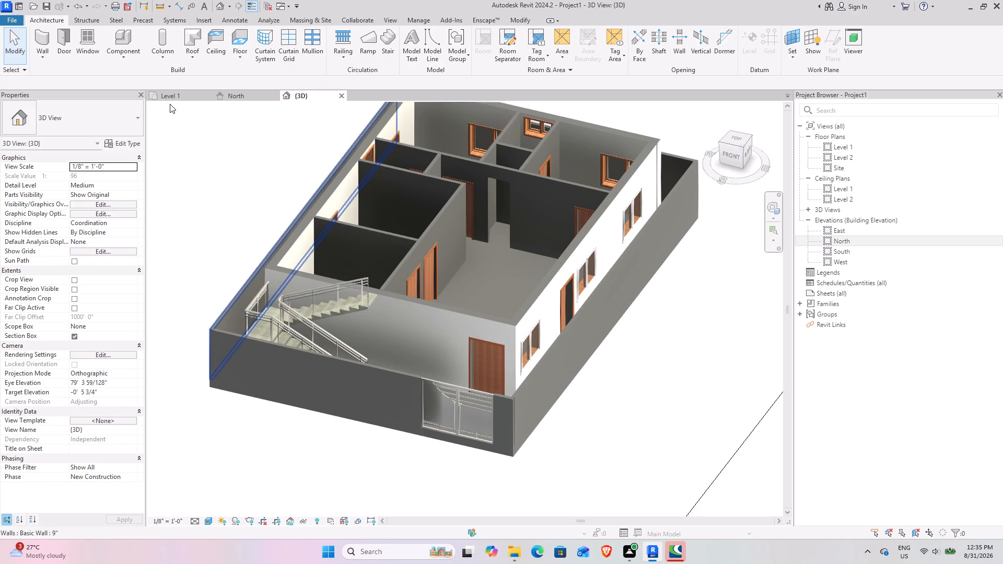
Start a floor on Level 1 and duplicate the Generic - 12" floor type under the name 2".
left_click(168, 98)
scroll(409, 298, "down", 9)
middle_click_drag(399, 270, 426, 433)
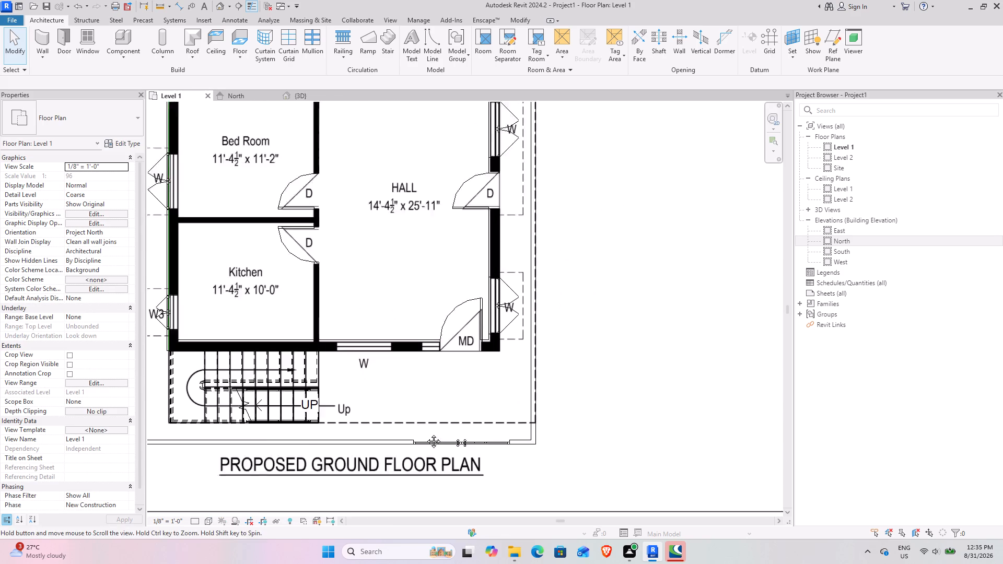
middle_click_drag(426, 433, 434, 442)
middle_click_drag(357, 288, 399, 394)
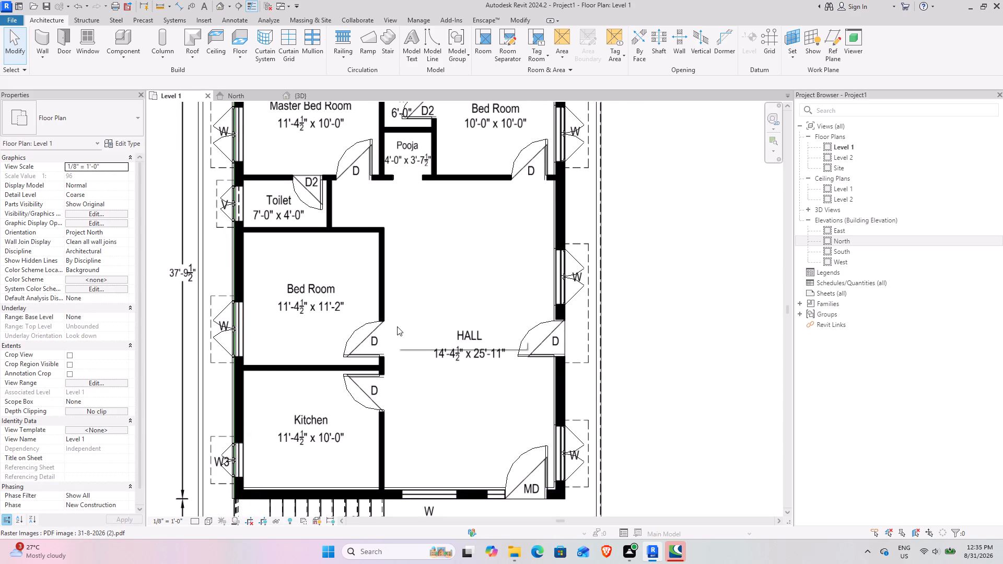
middle_click_drag(410, 321, 419, 313)
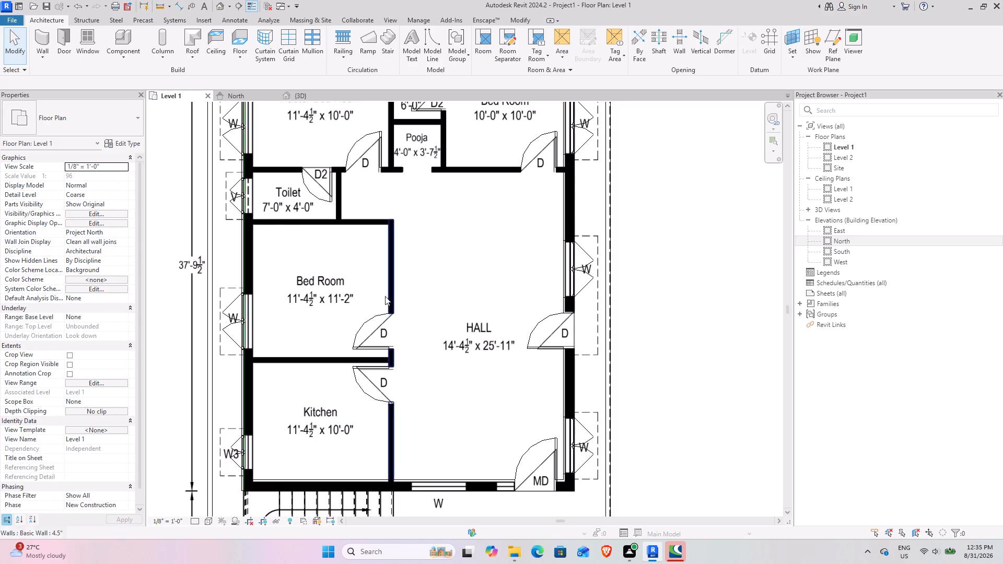
left_click(246, 43)
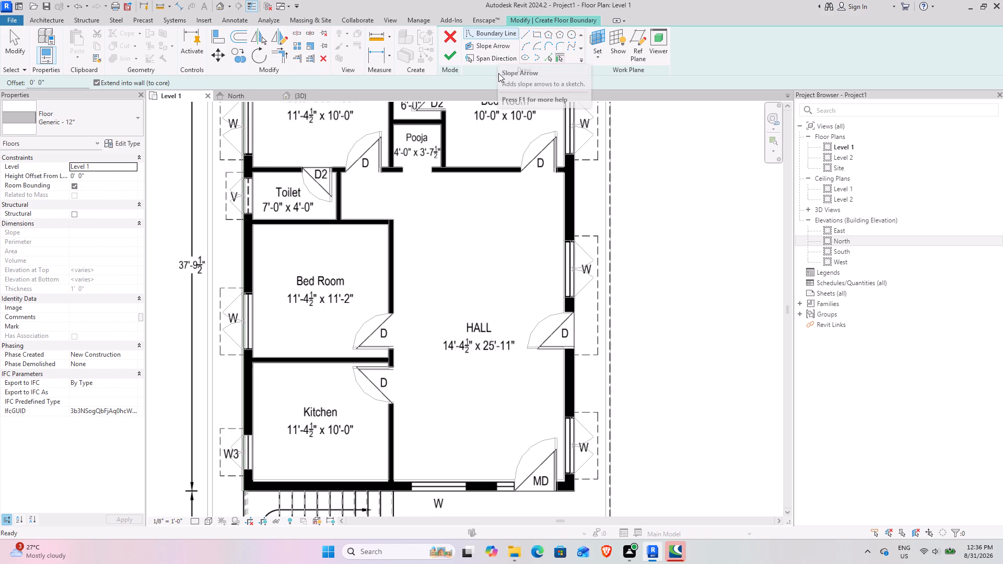
left_click(121, 108)
left_click(121, 107)
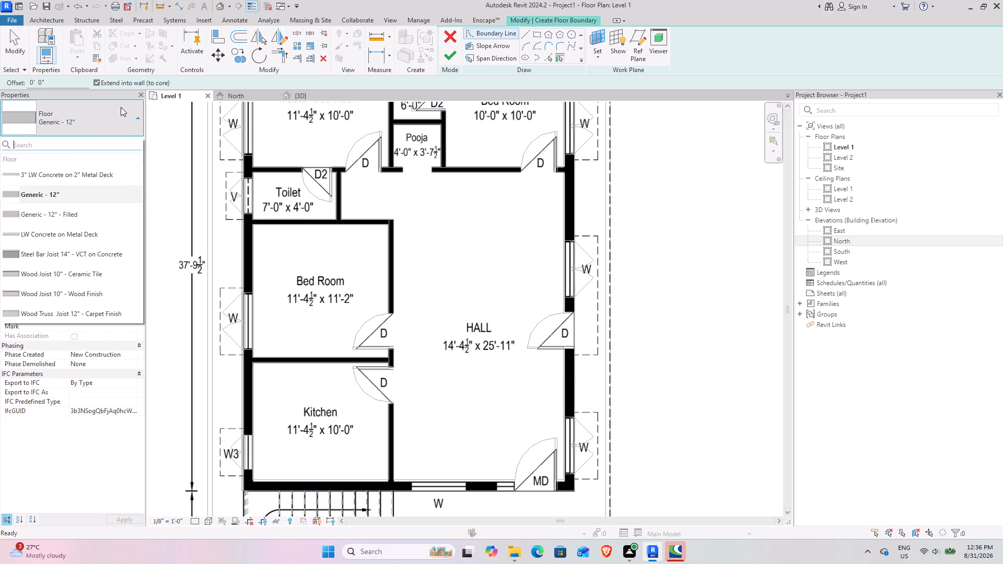
left_click(124, 144)
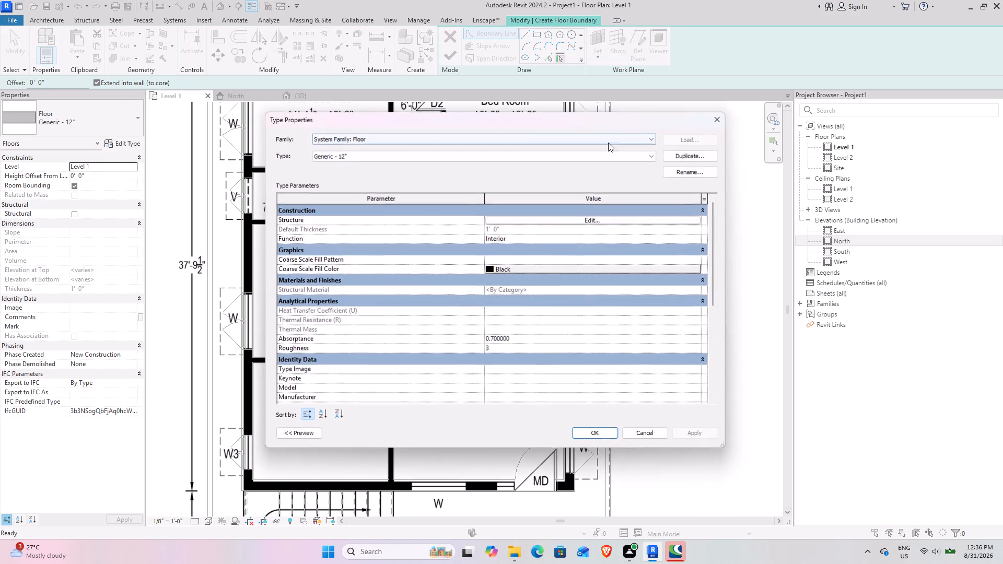
left_click(689, 151)
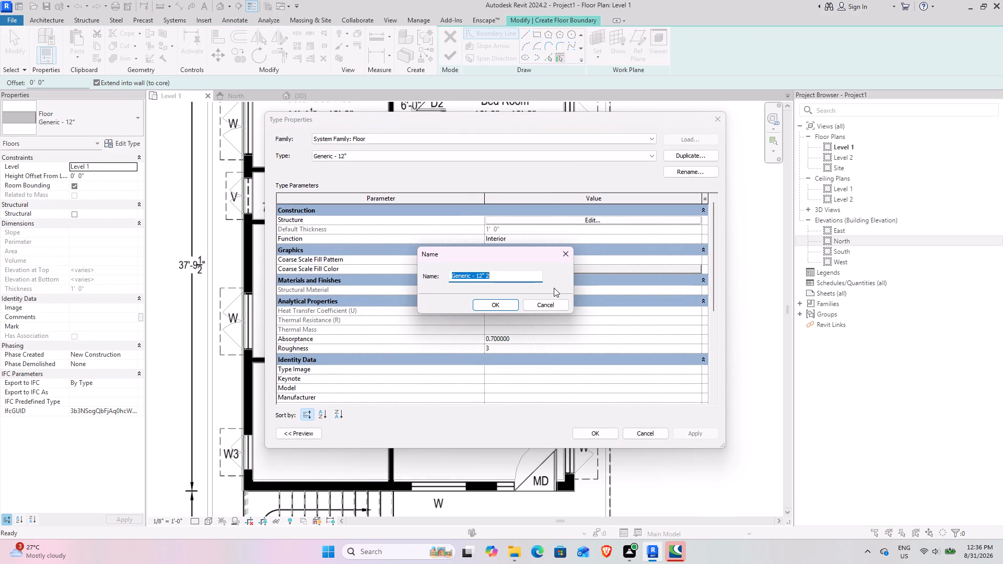
type("2\"")
key("Return")
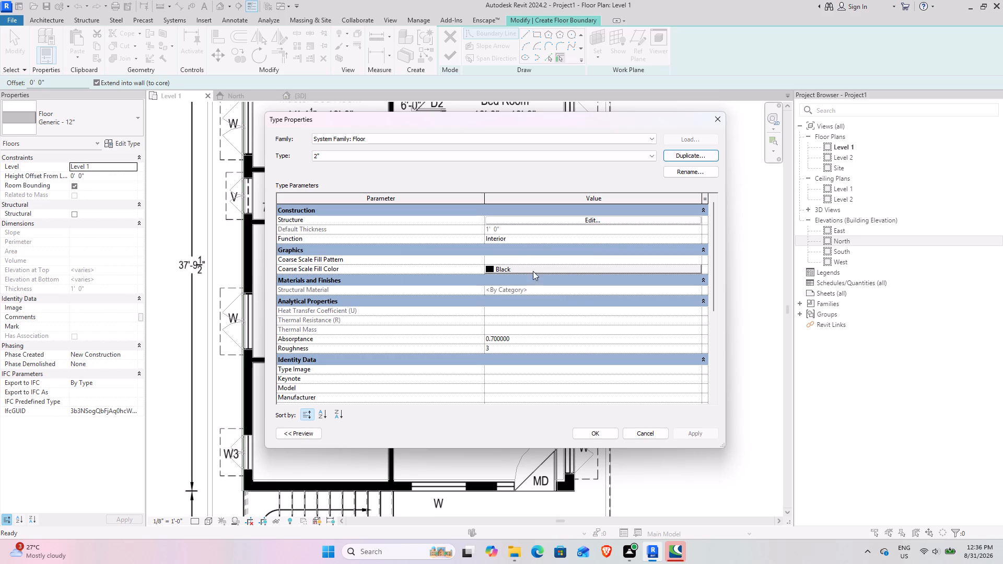
Set the structure layer's thickness to 1" in the 2" floor type's assembly.
left_click(558, 215)
left_click(575, 214)
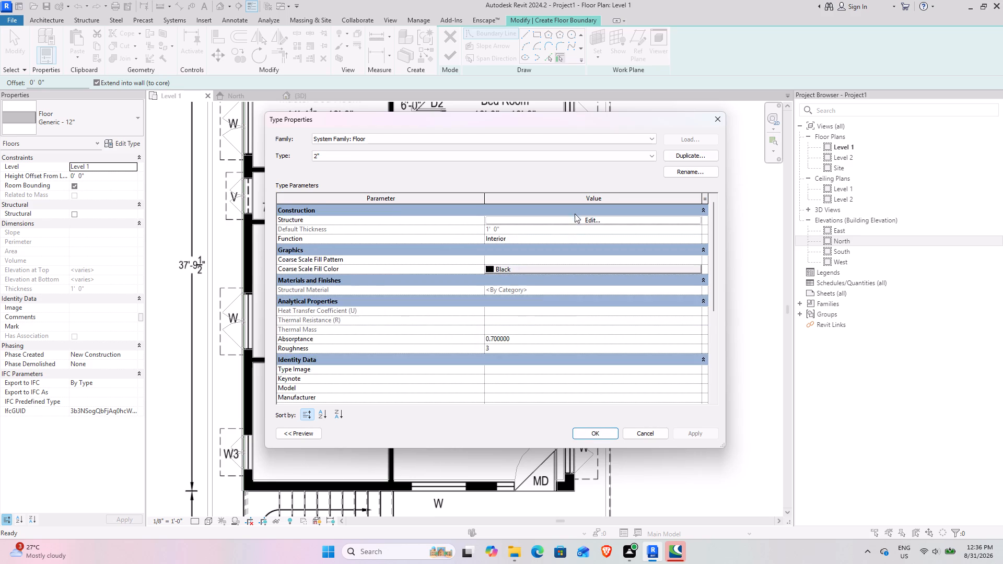
left_click(565, 220)
left_click(500, 220)
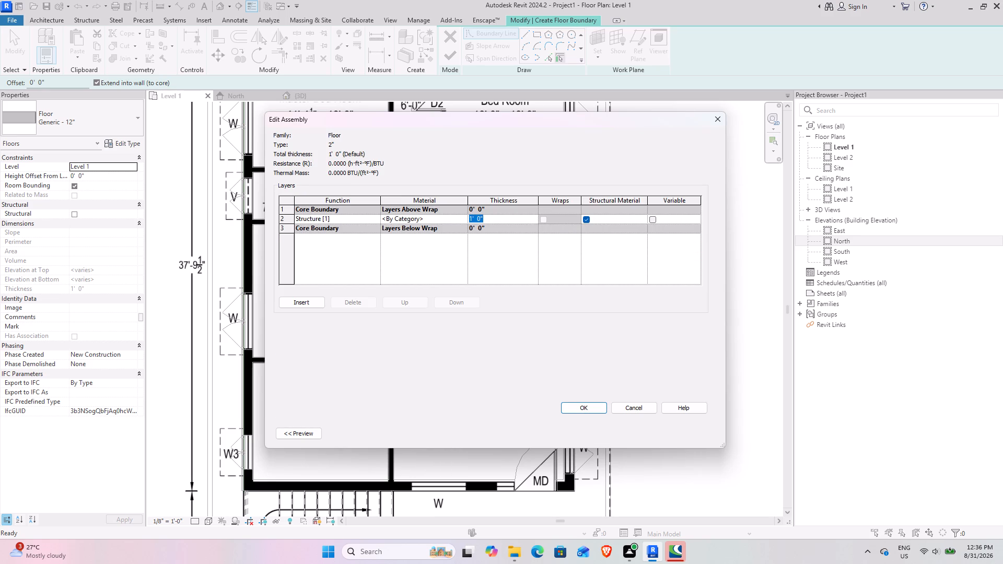
type("1\"")
key("Return")
Insert a second layer above the upper core boundary and set its thickness to 1".
left_click(302, 304)
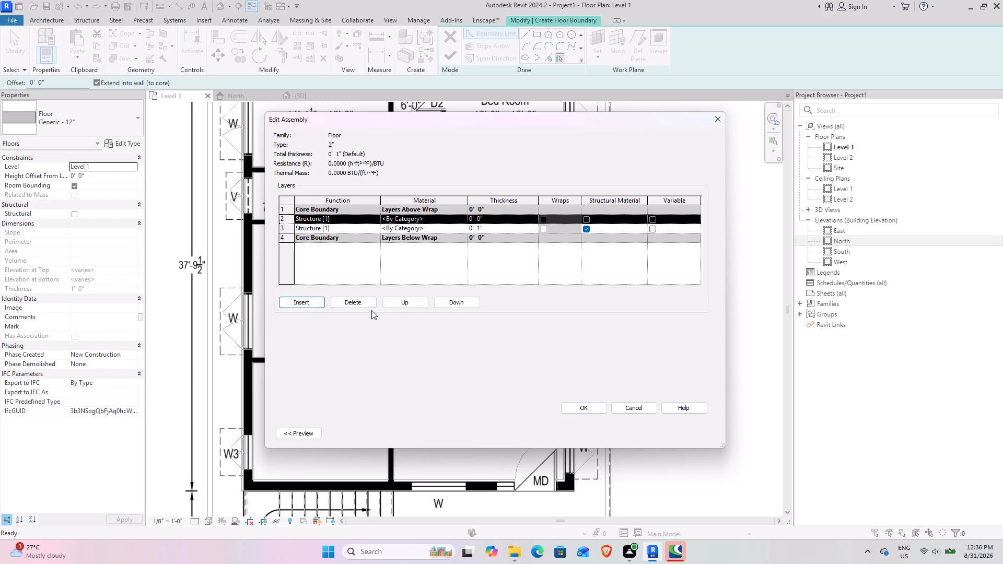
left_click(406, 303)
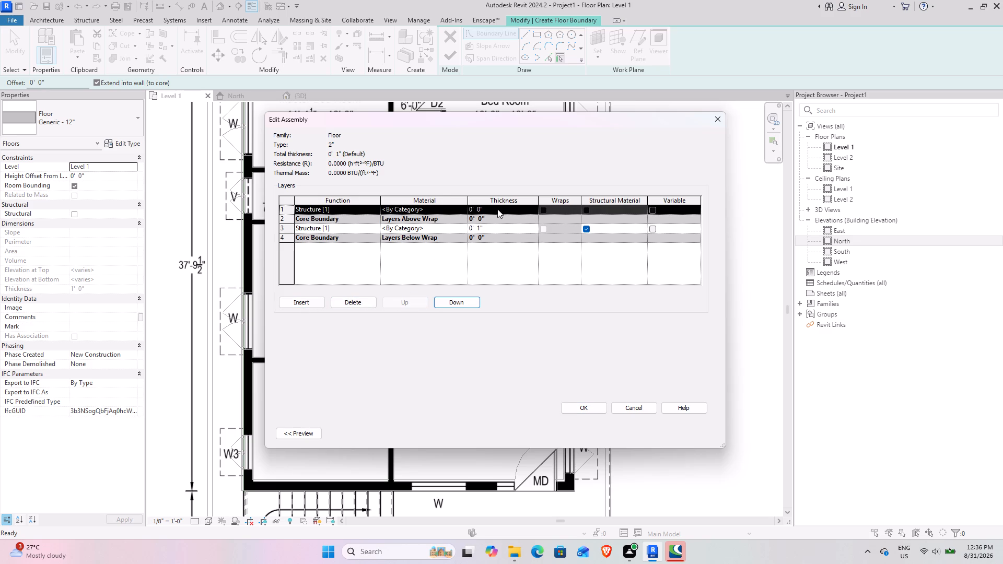
left_click(497, 209)
type("1\"")
key("Return")
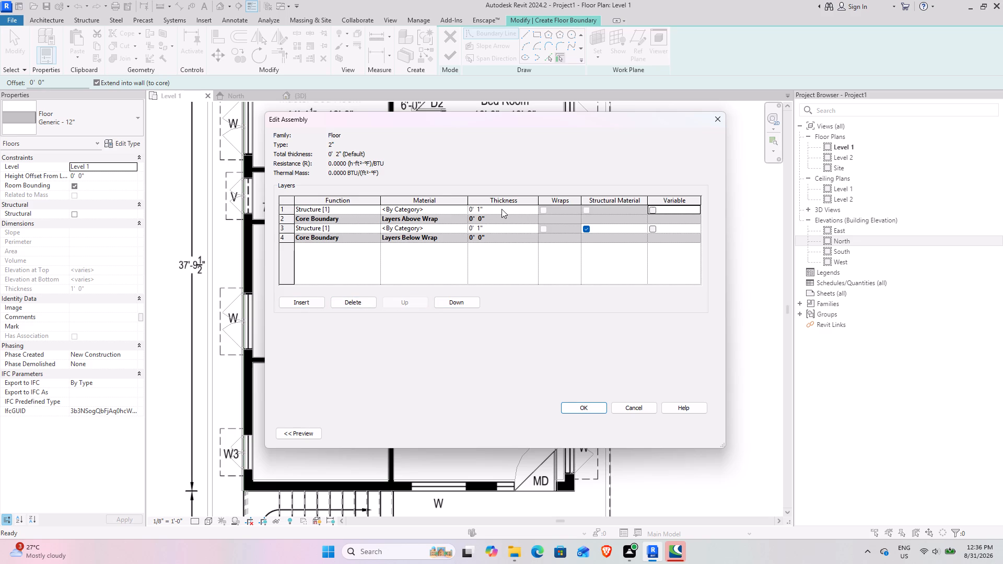
Assign the HALL FLOORING material to the top 1" layer and accept the 2" floor type.
left_click(461, 207)
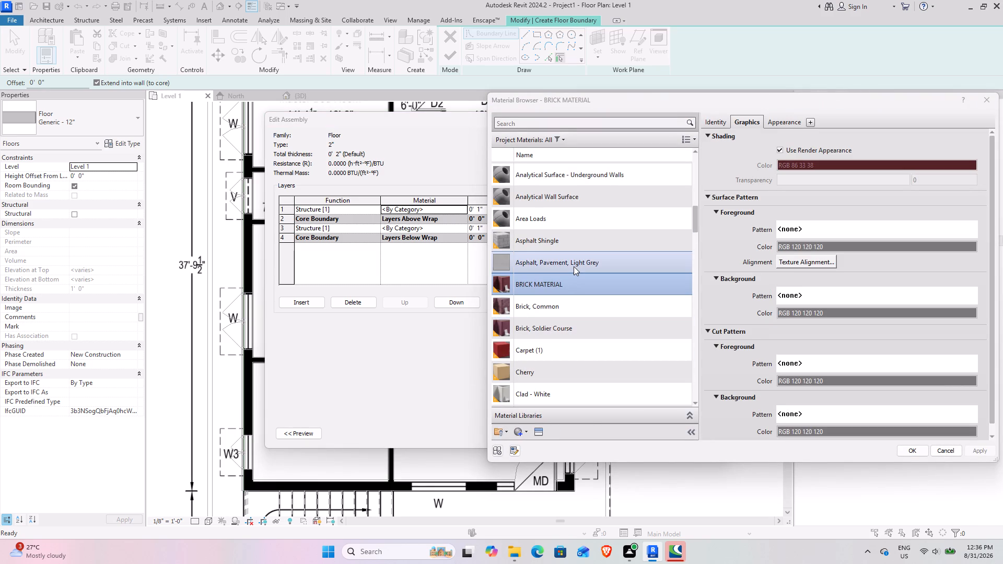
left_click(543, 123)
type("HA")
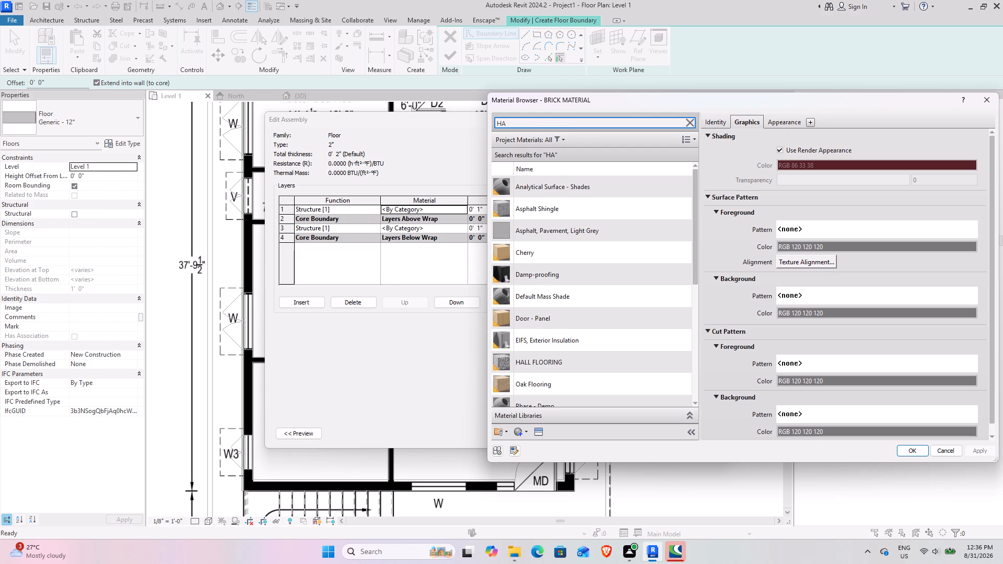
left_click(569, 359)
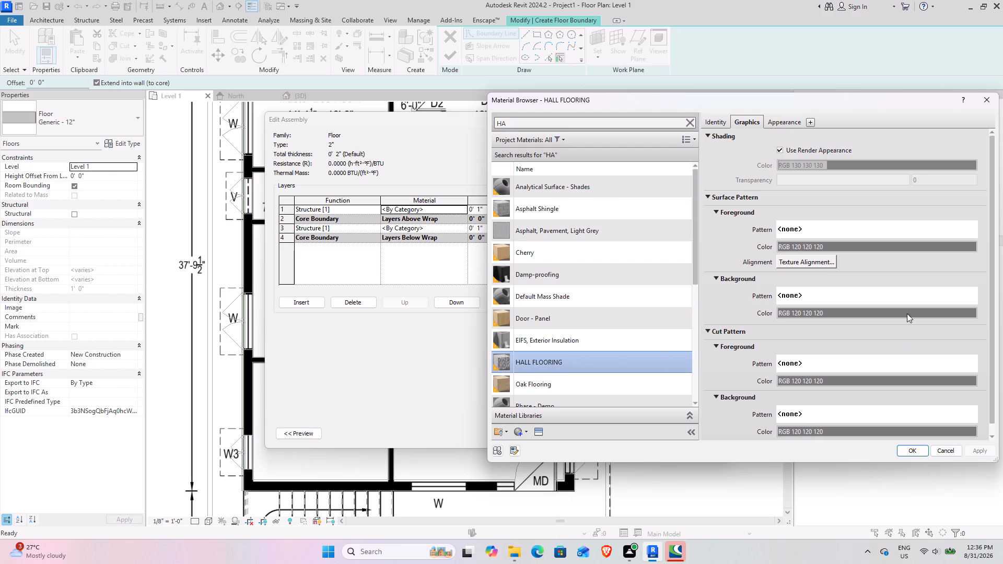
left_click(917, 448)
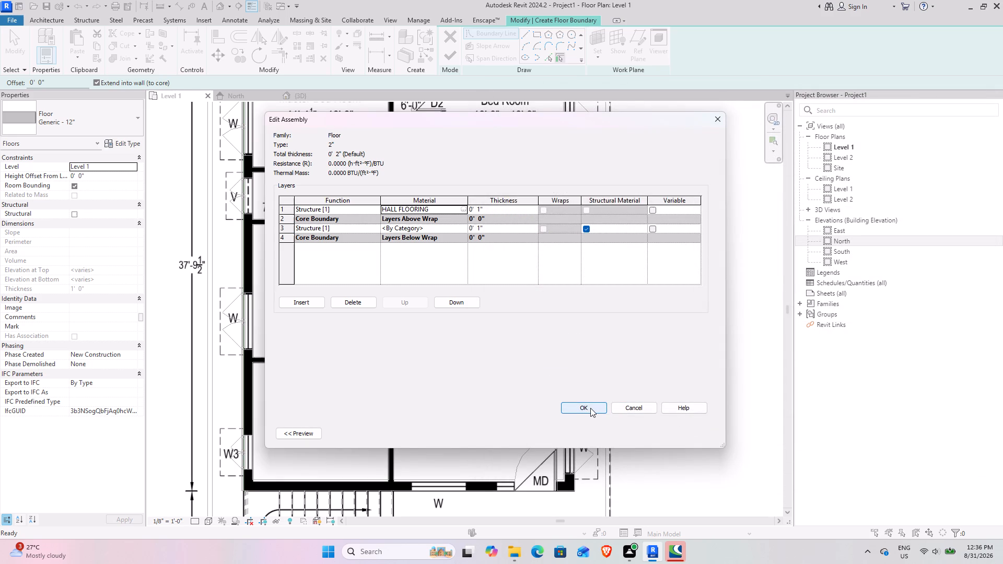
left_click(590, 408)
left_click(698, 435)
left_click(601, 436)
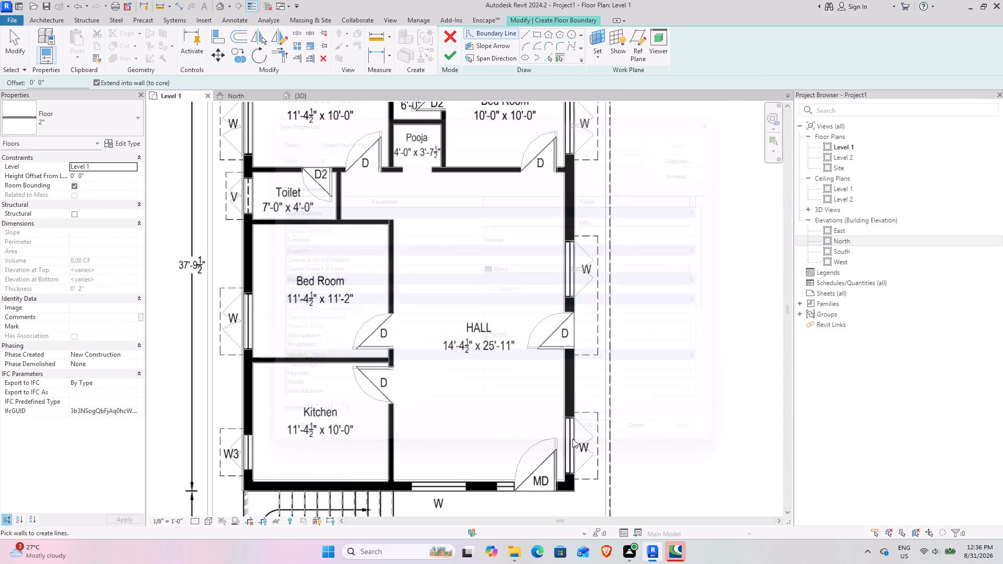
Pick floor boundary lines along the hall side of the bedroom, front, outer side, rear bedroom and toilet walls.
middle_click_drag(395, 233, 447, 307)
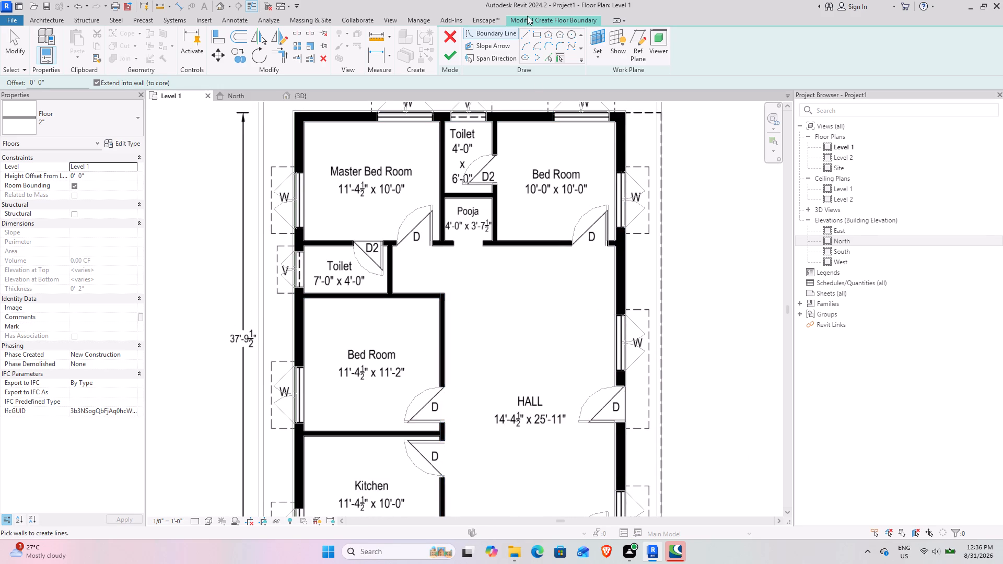
left_click(545, 61)
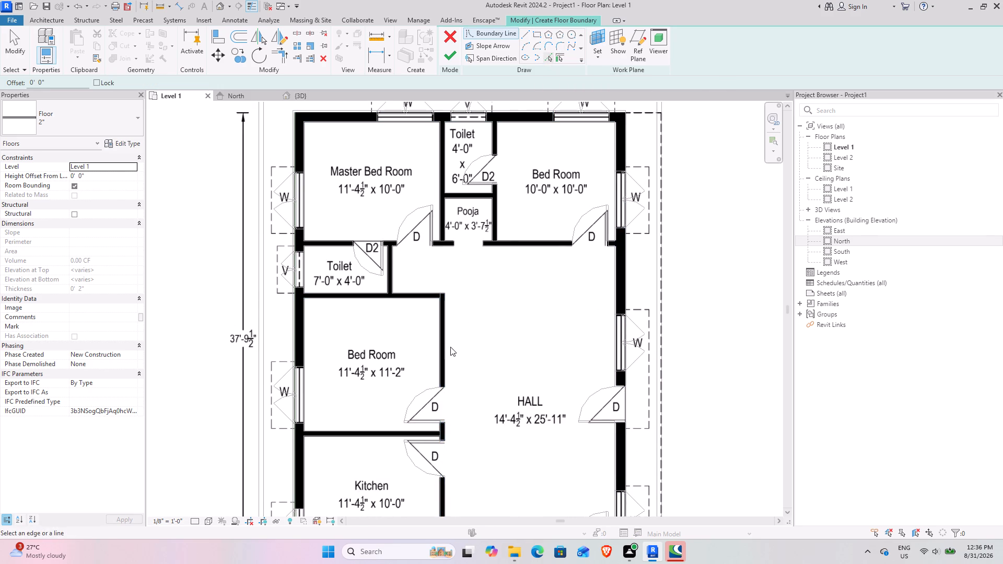
left_click(447, 345)
middle_click_drag(496, 379, 447, 264)
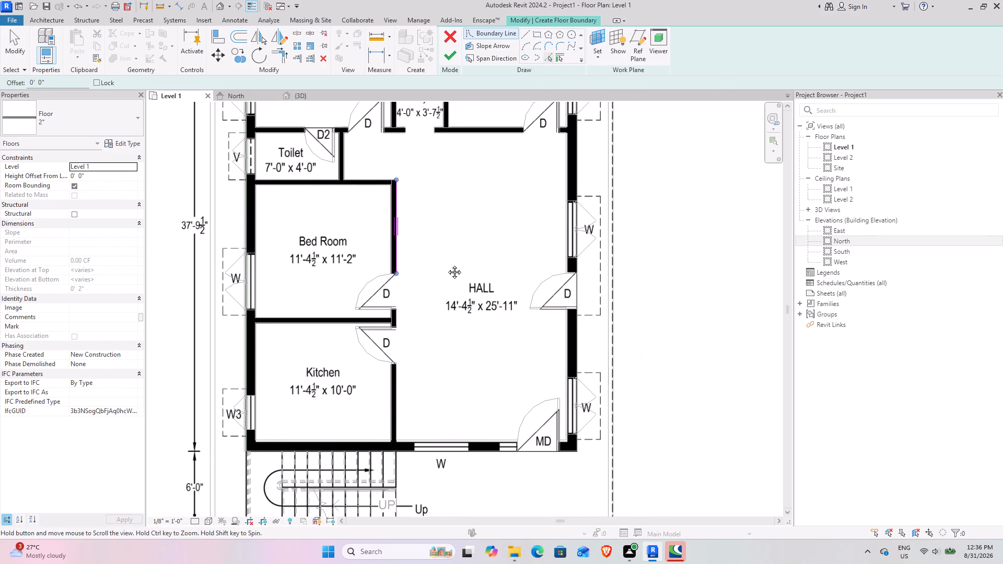
middle_click_drag(447, 264, 446, 264)
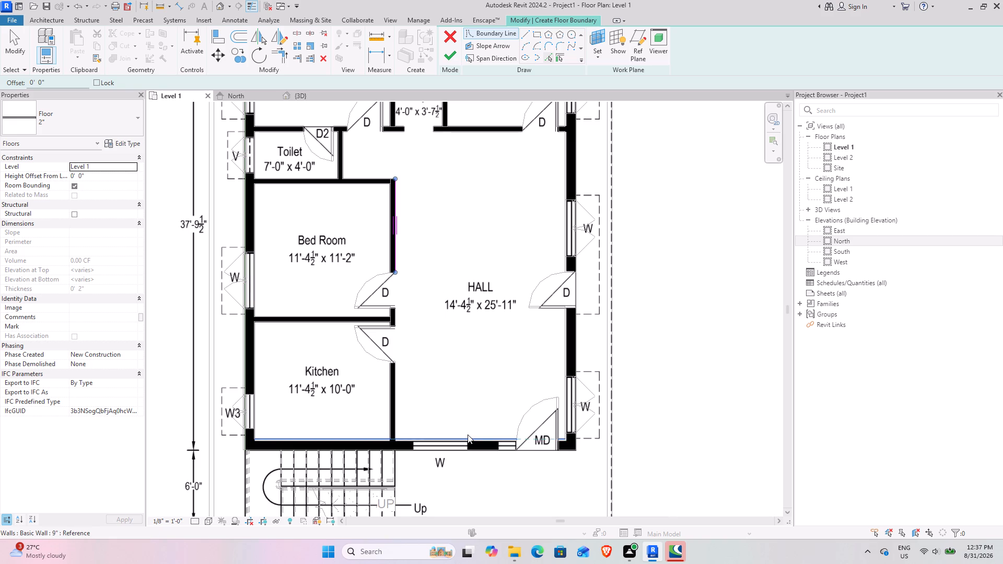
left_click(468, 434)
middle_click_drag(530, 347, 454, 387)
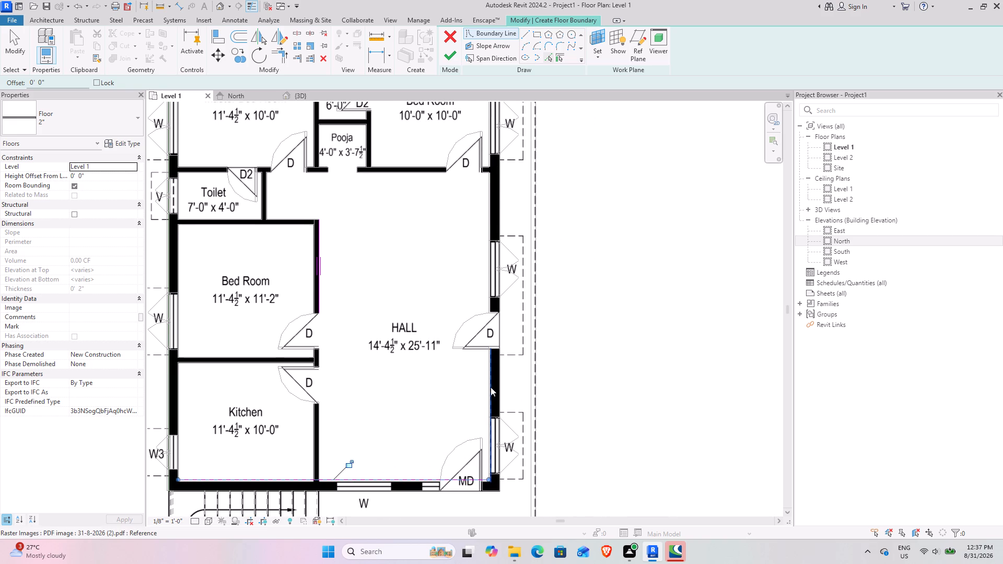
left_click(485, 385)
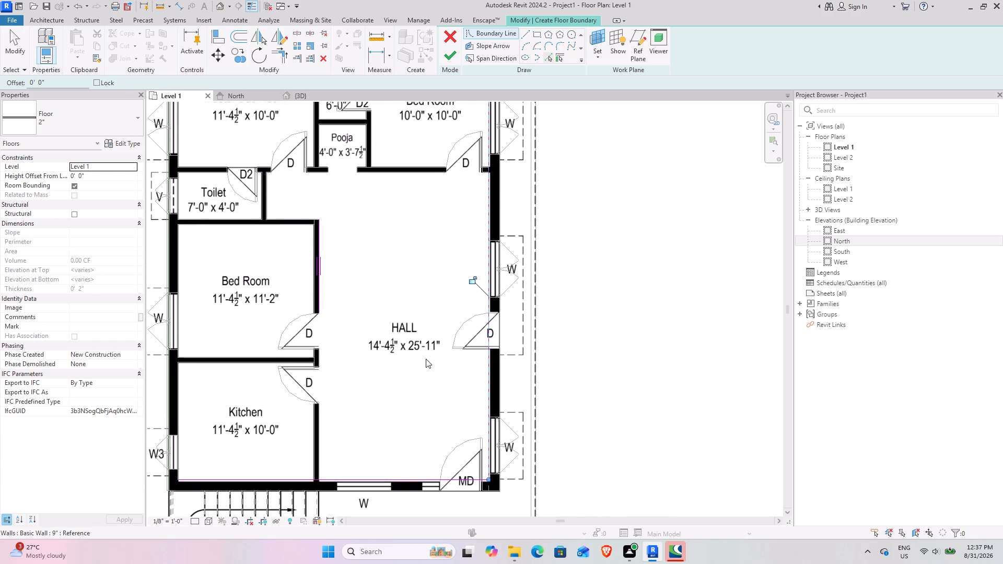
middle_click_drag(394, 335, 462, 467)
scroll(469, 322, "up", 3)
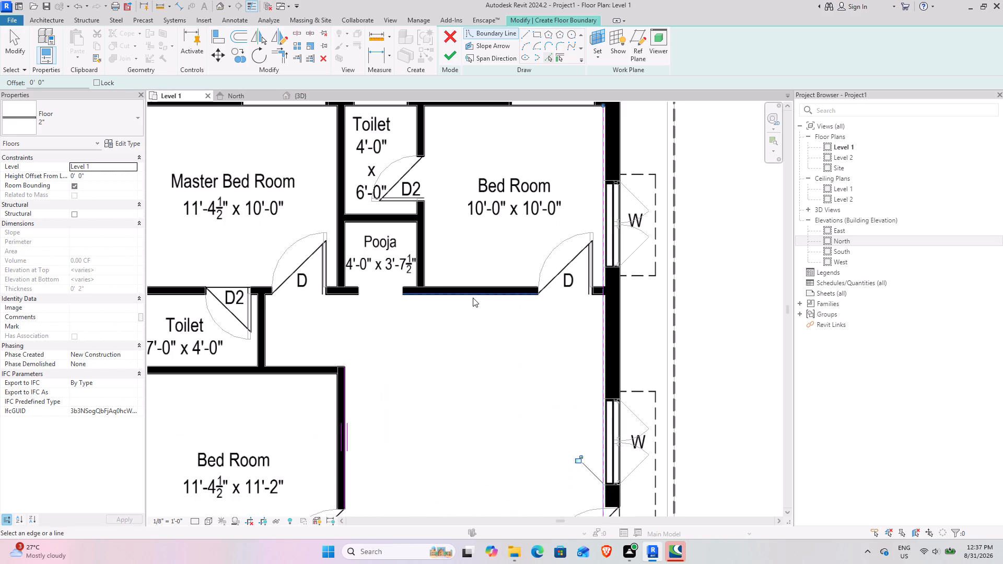
left_click(473, 298)
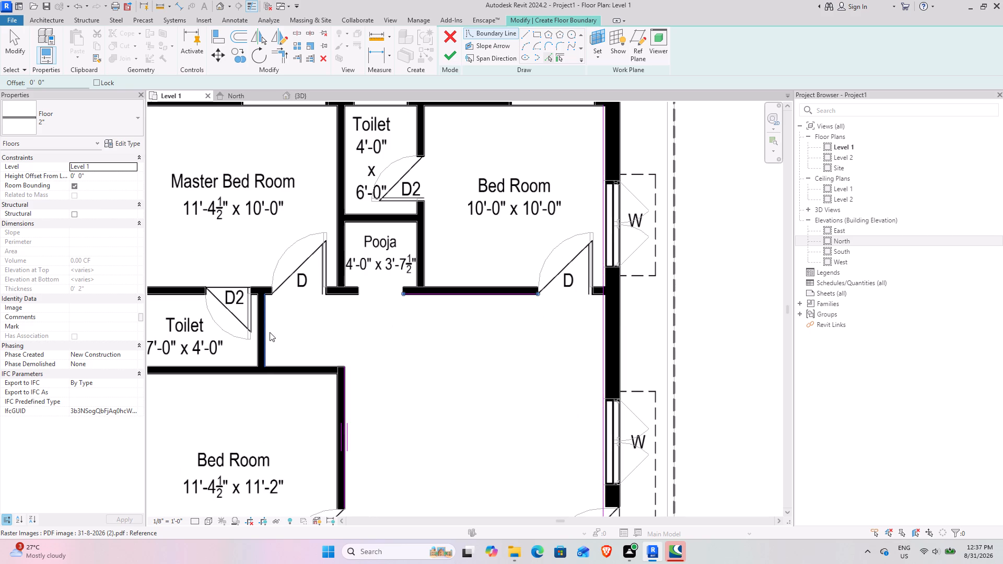
left_click(269, 332)
left_click(302, 363)
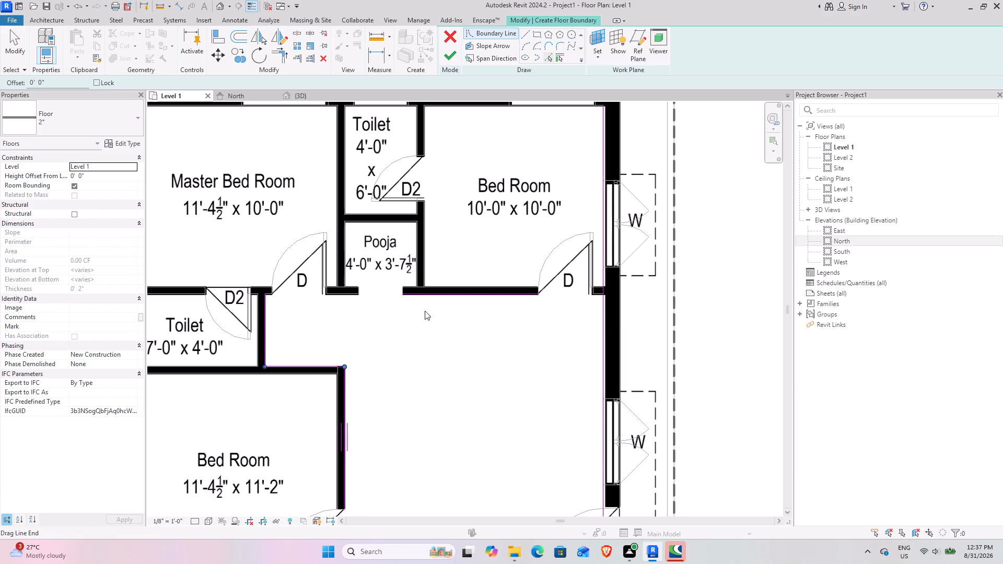
Trim and extend the hall boundary lines to corners so they form one closed loop around the hall.
left_click(276, 62)
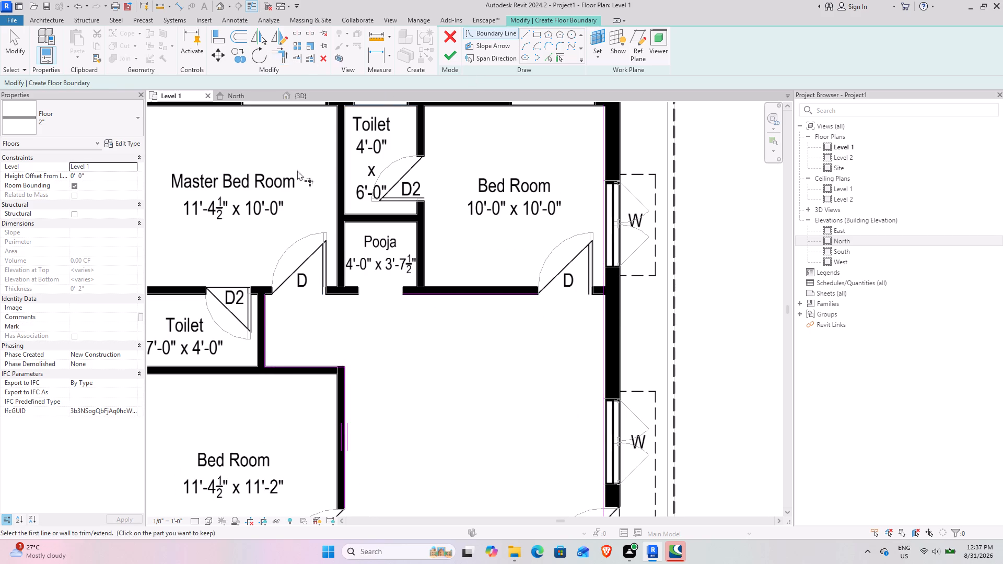
left_click(261, 313)
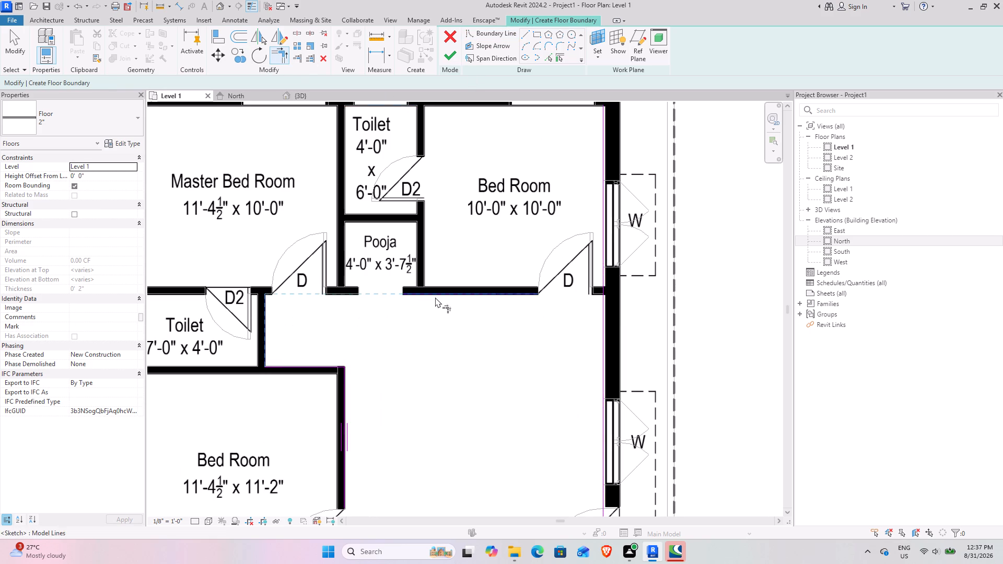
left_click(435, 297)
middle_click_drag(622, 335, 520, 314)
left_click(411, 272)
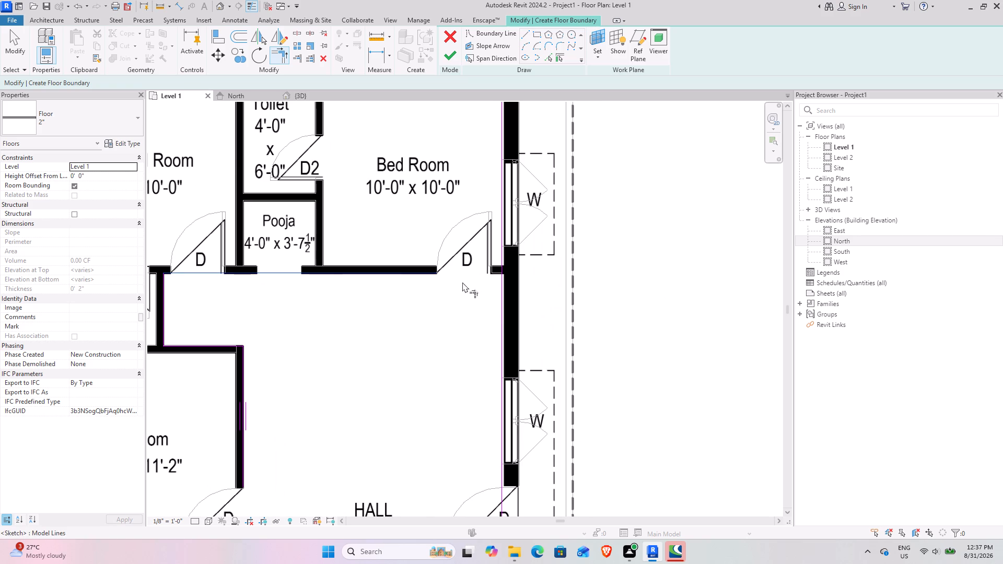
left_click(500, 295)
scroll(440, 334, "down", 4)
middle_click_drag(427, 403, 403, 272)
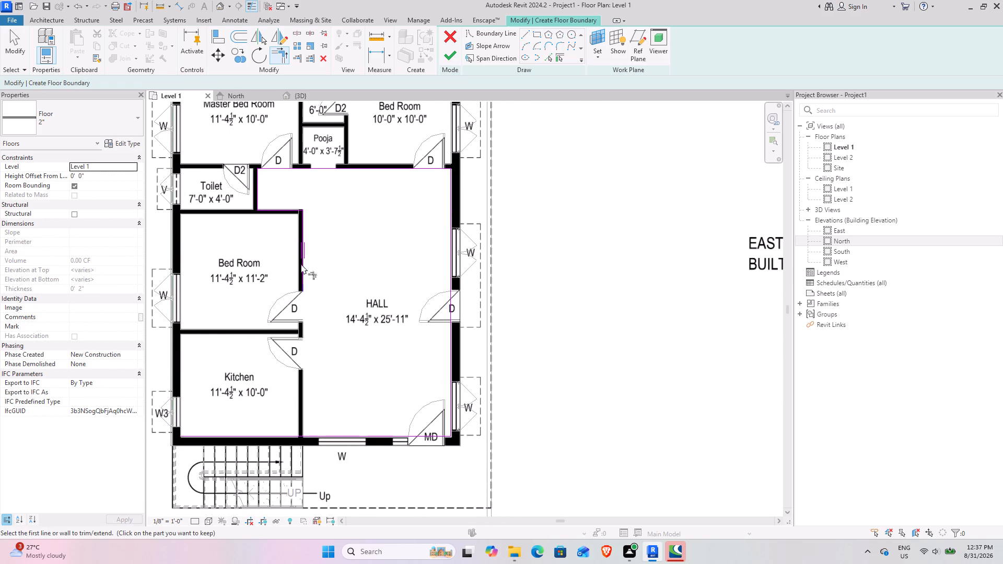
left_click(306, 262)
left_click(329, 433)
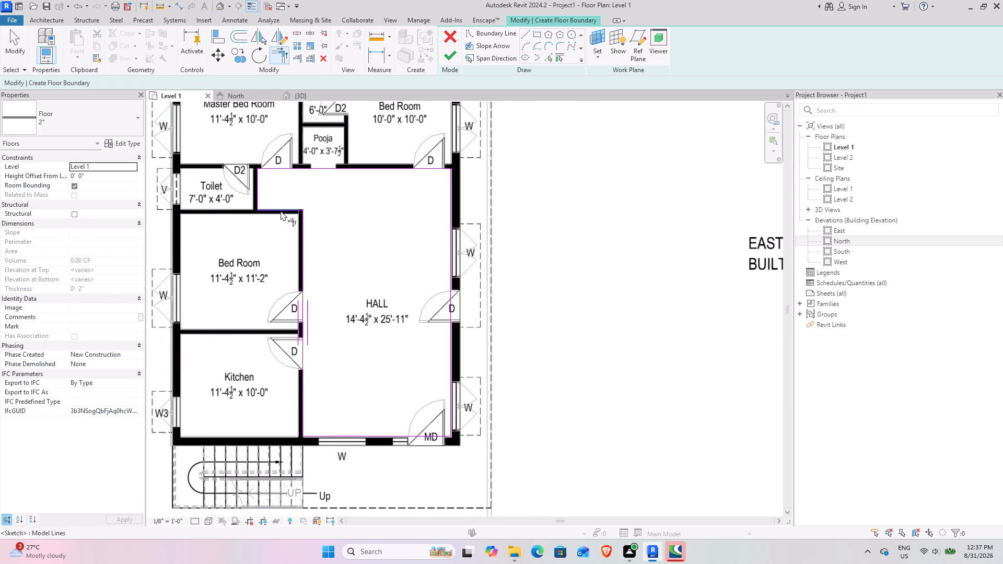
scroll(281, 195, "up", 3)
scroll(360, 253, "down", 3)
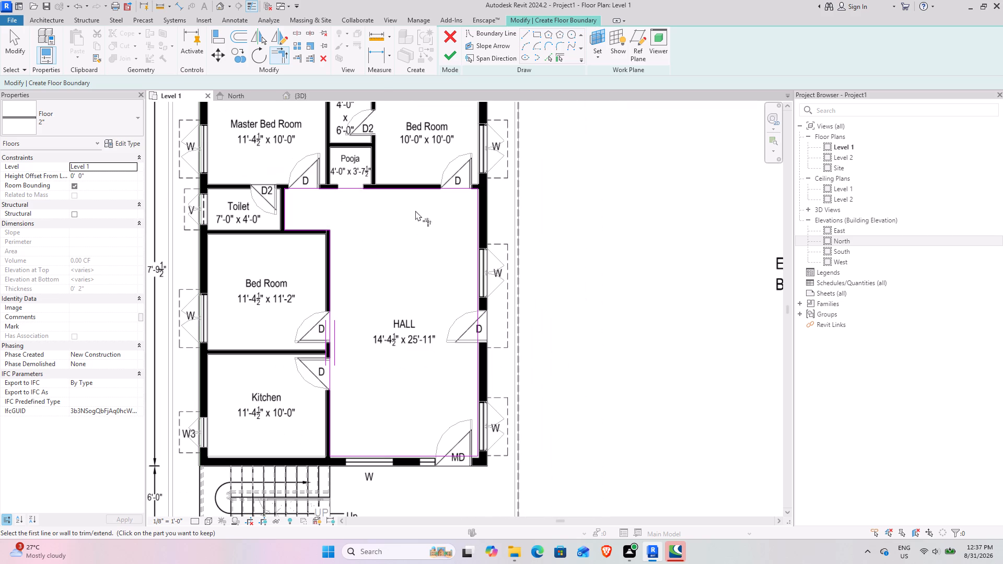
scroll(446, 461, "up", 4)
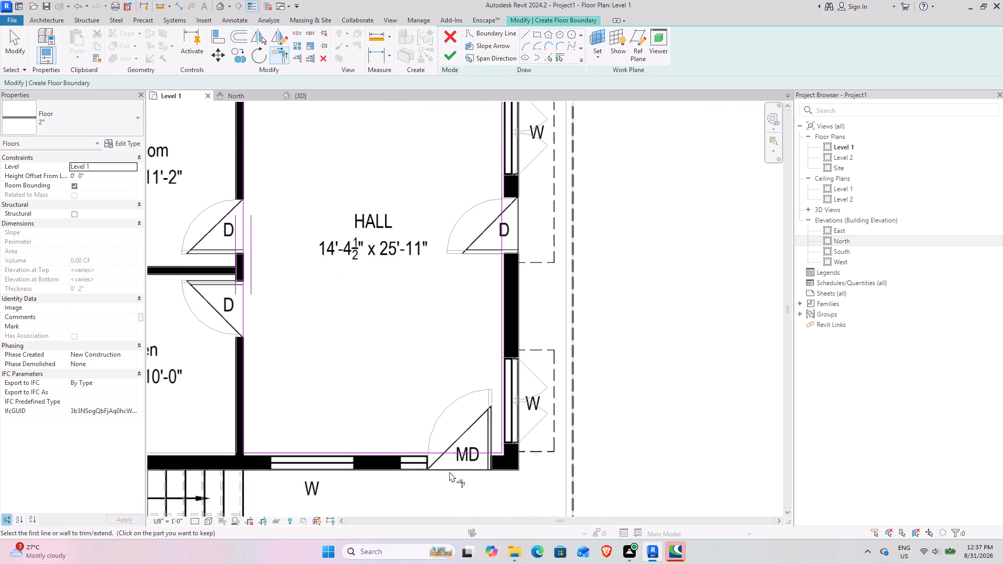
scroll(449, 472, "up", 3)
key("Escape")
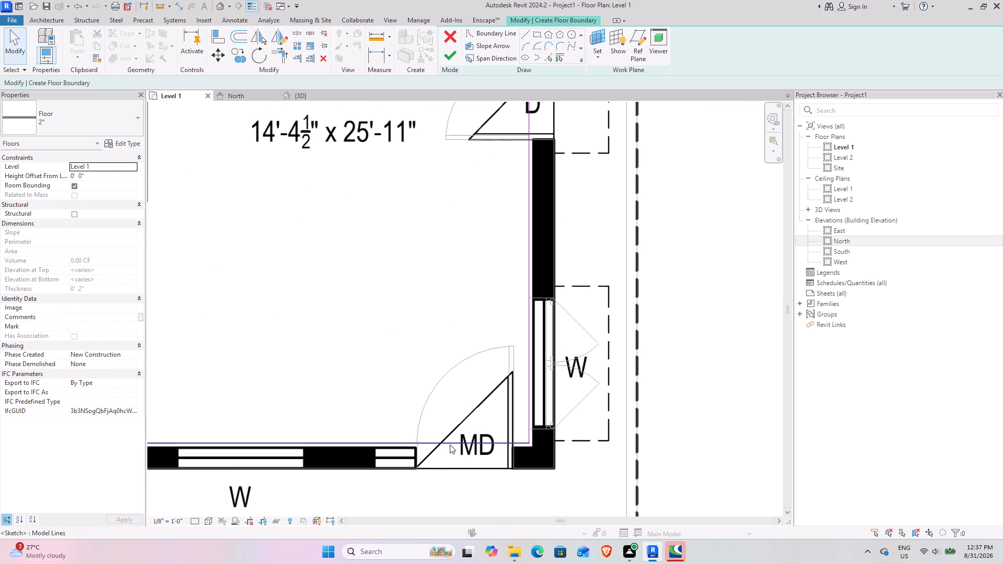
Finish the hall floor sketch and deselect the new floor.
scroll(444, 432, "down", 4)
middle_click_drag(389, 369, 435, 427)
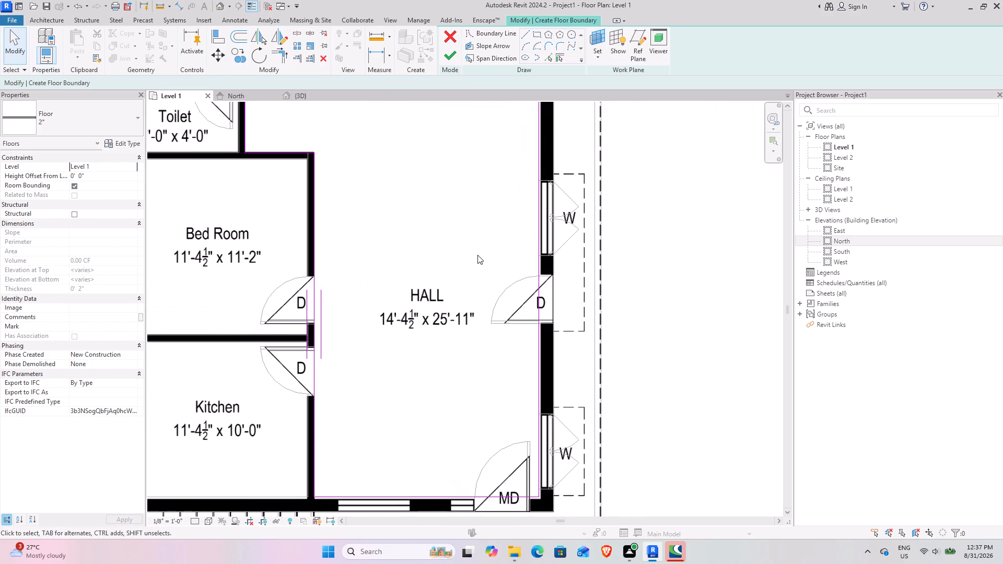
middle_click_drag(441, 350, 376, 246)
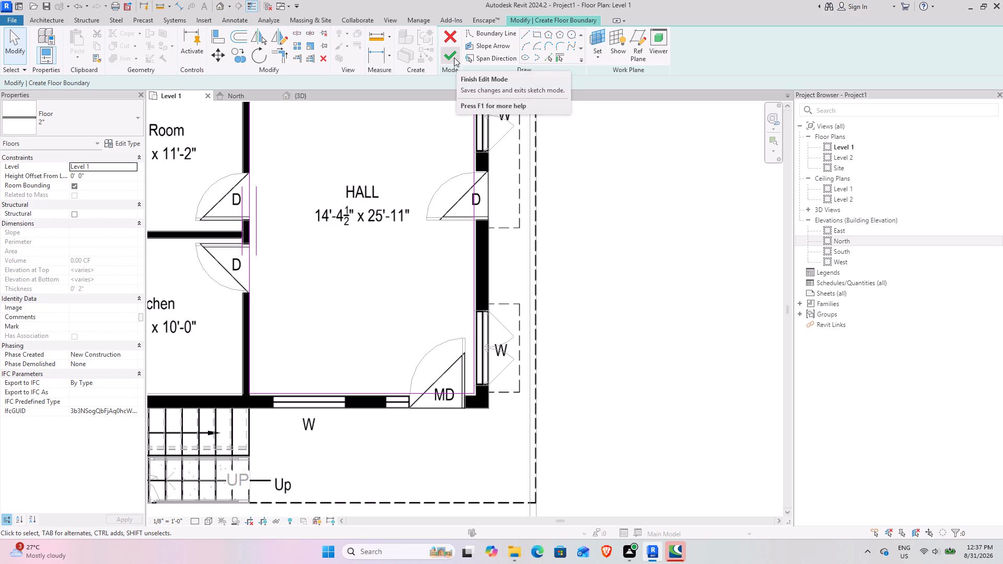
left_click(454, 57)
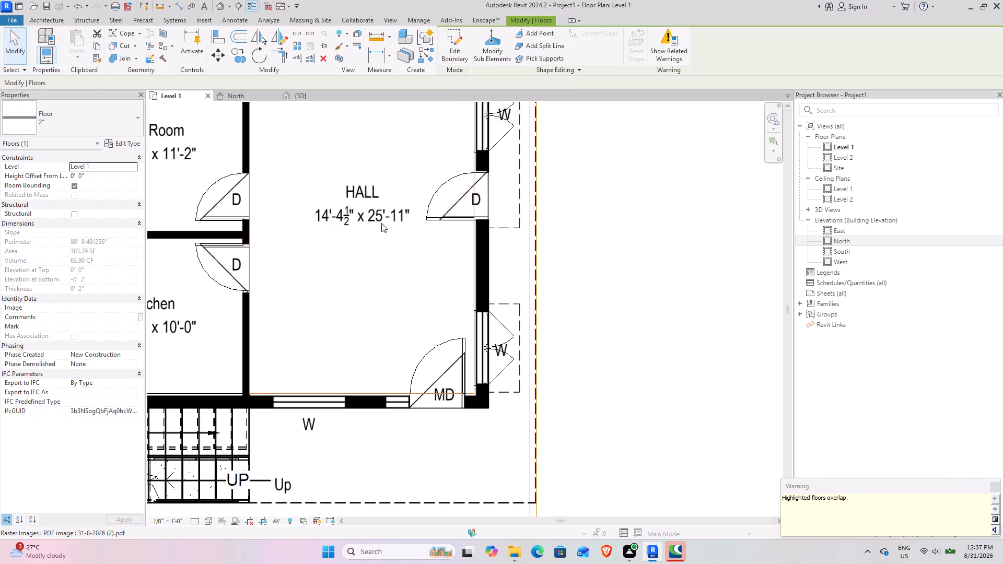
middle_click_drag(379, 330, 499, 402)
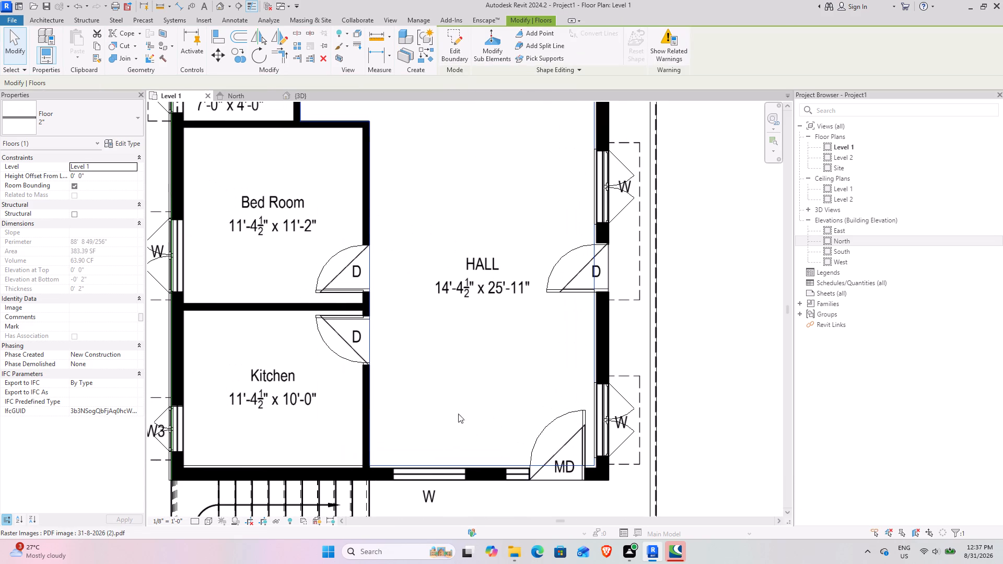
key("Escape")
key("Escape")
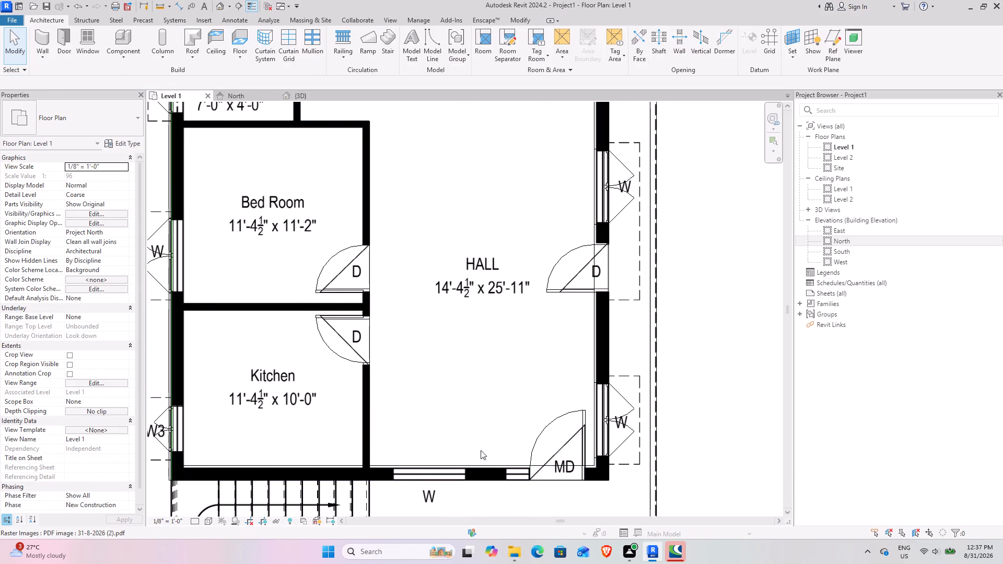
key("Escape")
In the 3D view, pull the section box's side face inward to cut through the hall and expose its floor edge.
scroll(451, 333, "down", 4)
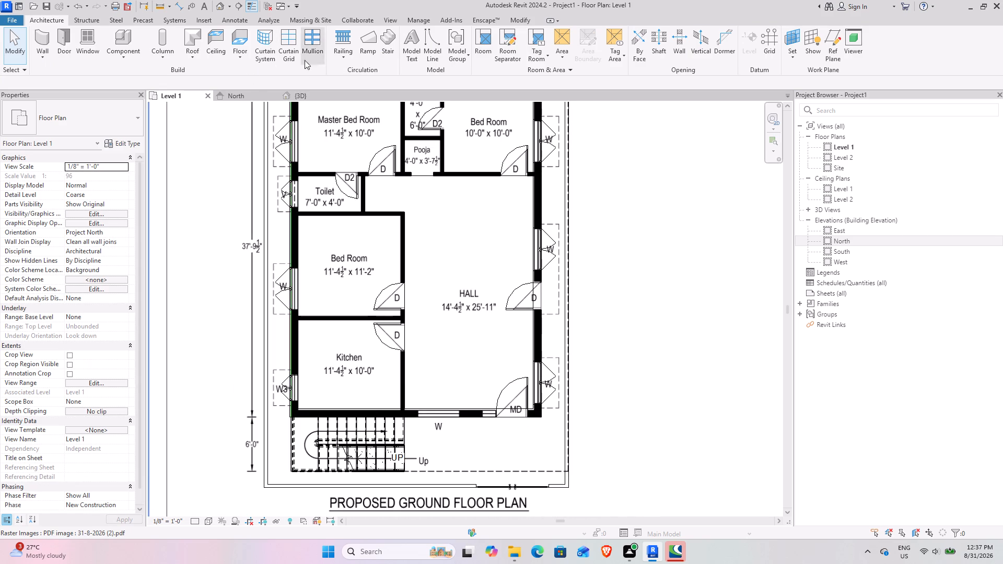
left_click(302, 100)
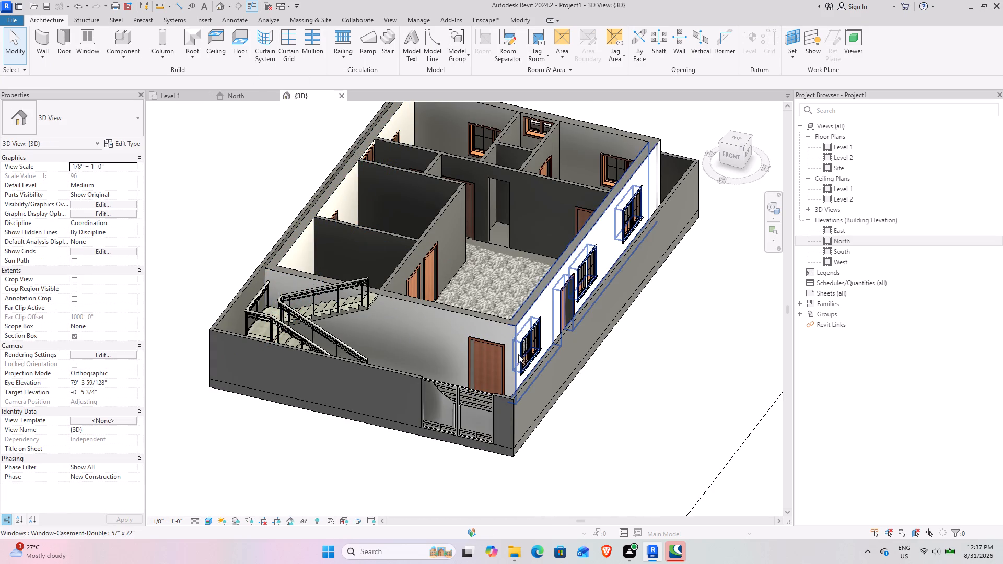
middle_click_drag(516, 354, 477, 381, "shift")
left_click(681, 480)
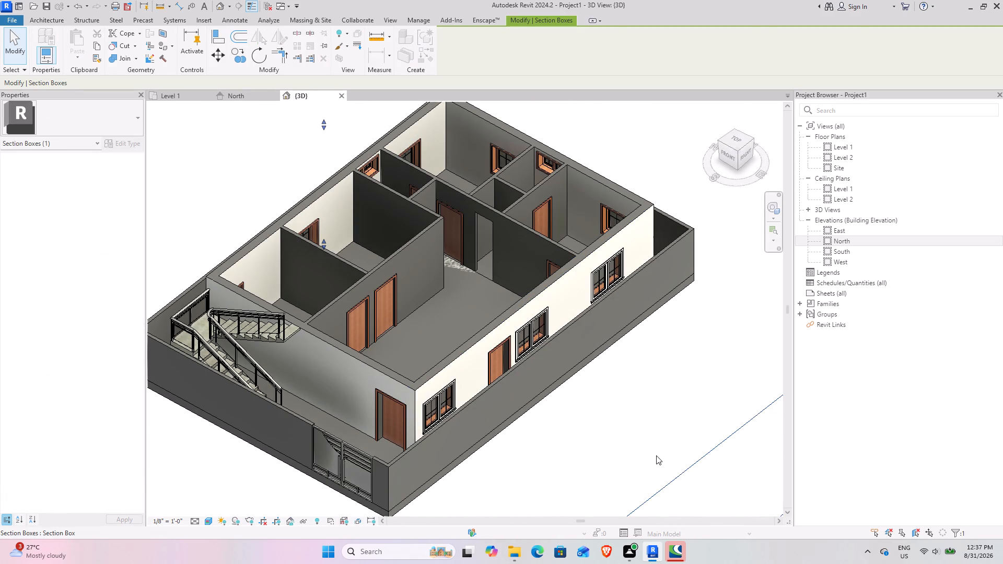
scroll(656, 455, "down", 7)
left_click_drag(708, 455, 593, 380)
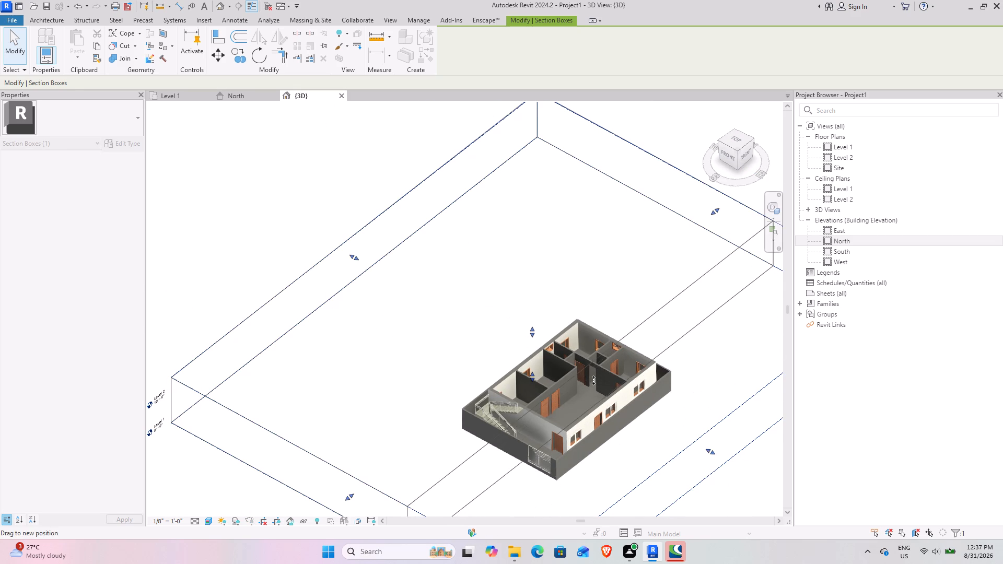
left_click_drag(593, 380, 596, 382)
scroll(594, 420, "up", 9)
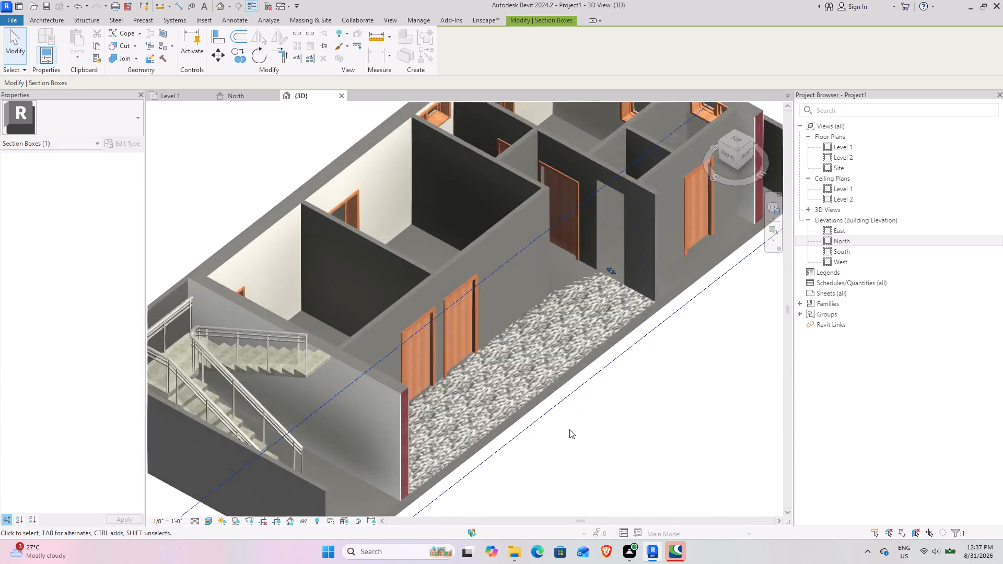
scroll(569, 429, "up", 5)
middle_click_drag(534, 433, 485, 326, "shift")
middle_click_drag(488, 330, 640, 528)
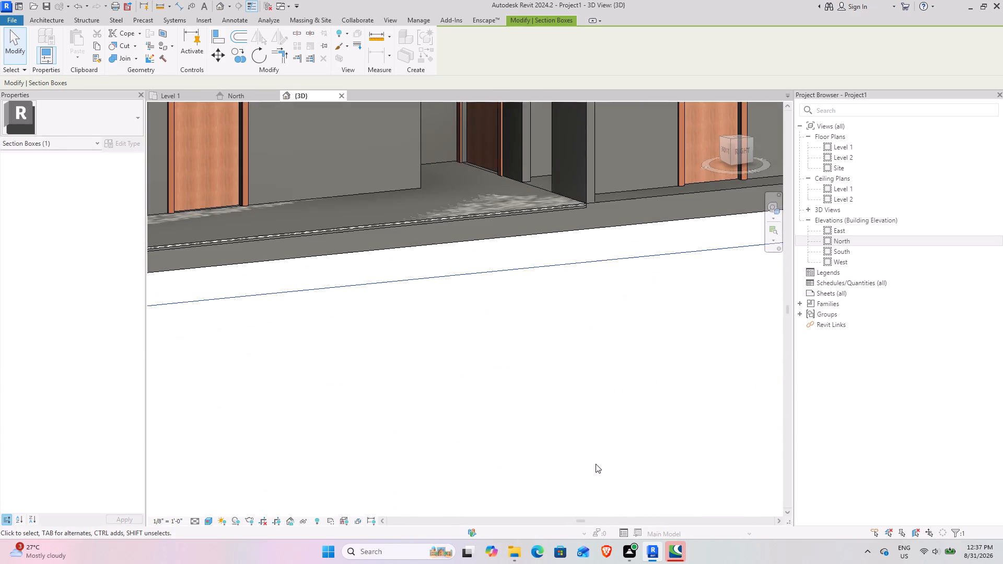
middle_click_drag(534, 379, 645, 516)
key("Escape")
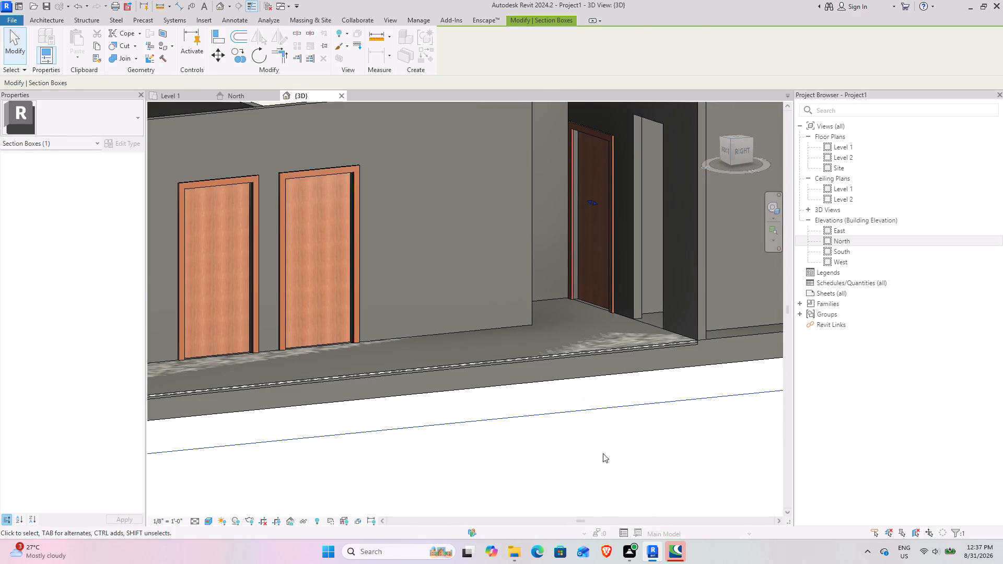
key("Escape")
Set the hall floor's height offset from Level 1 to 2" and deselect the floor.
left_click(516, 359)
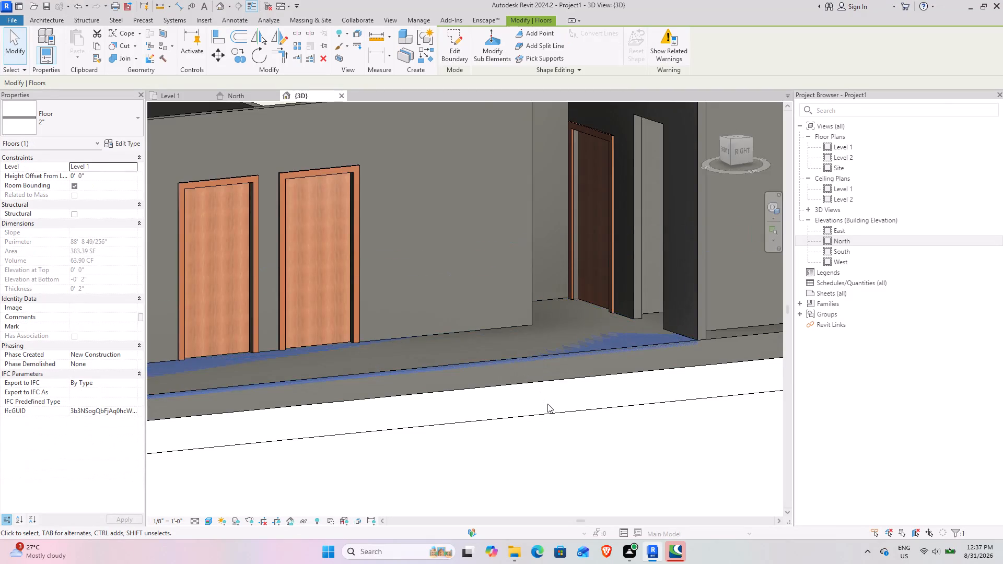
scroll(547, 404, "down", 3)
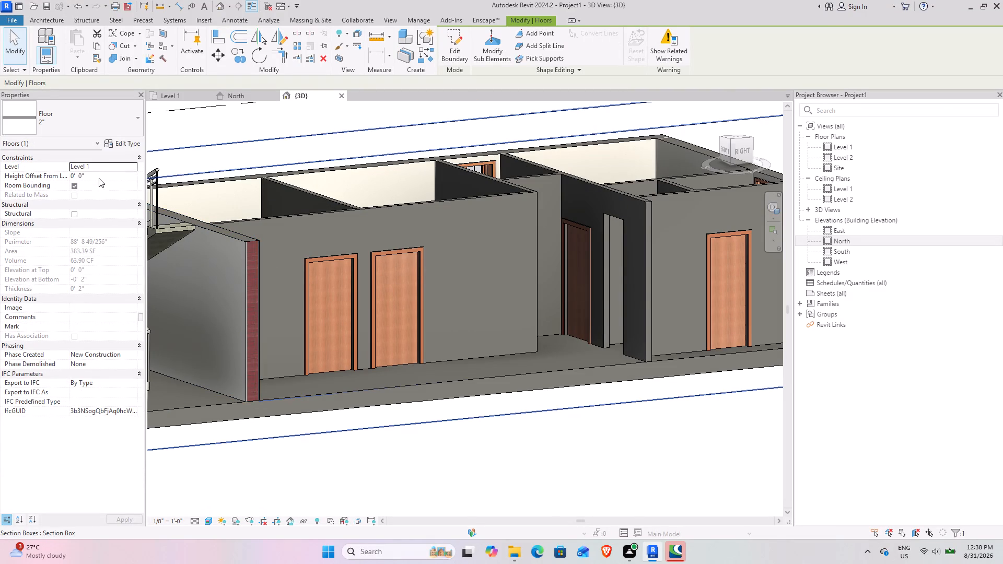
left_click(99, 178)
type("2\"")
key("Return")
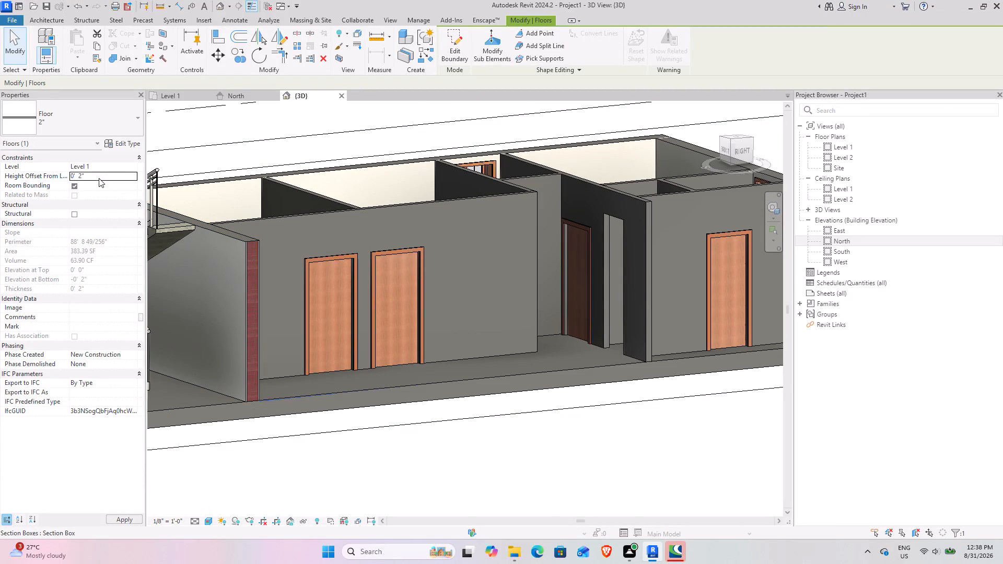
left_click(512, 497)
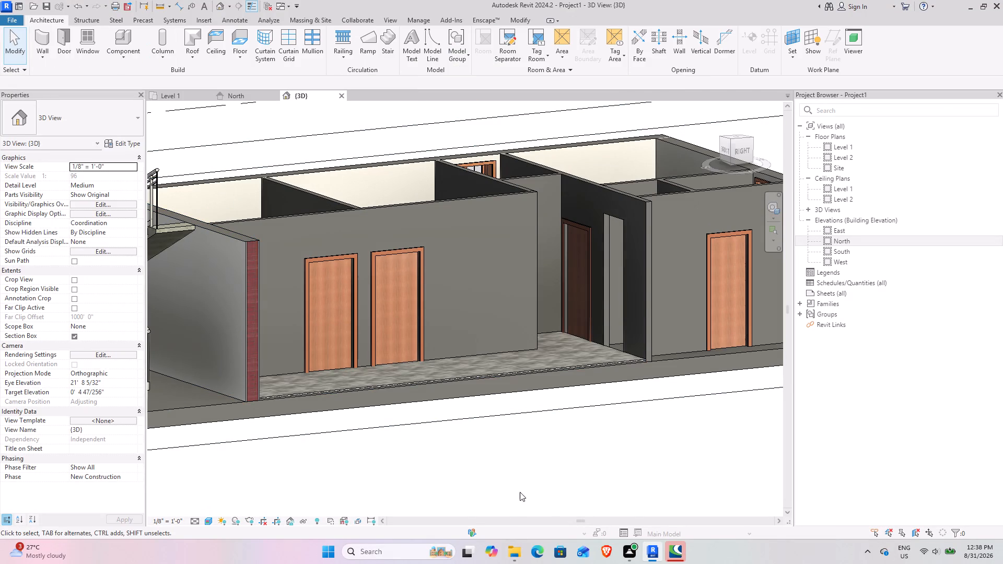
Examine the raised hall floor's marble pattern and exposed edge from close up and from above.
scroll(519, 415, "down", 3)
middle_click_drag(521, 421, 586, 510, "shift")
middle_click_drag(567, 496, 375, 312)
scroll(463, 262, "up", 3)
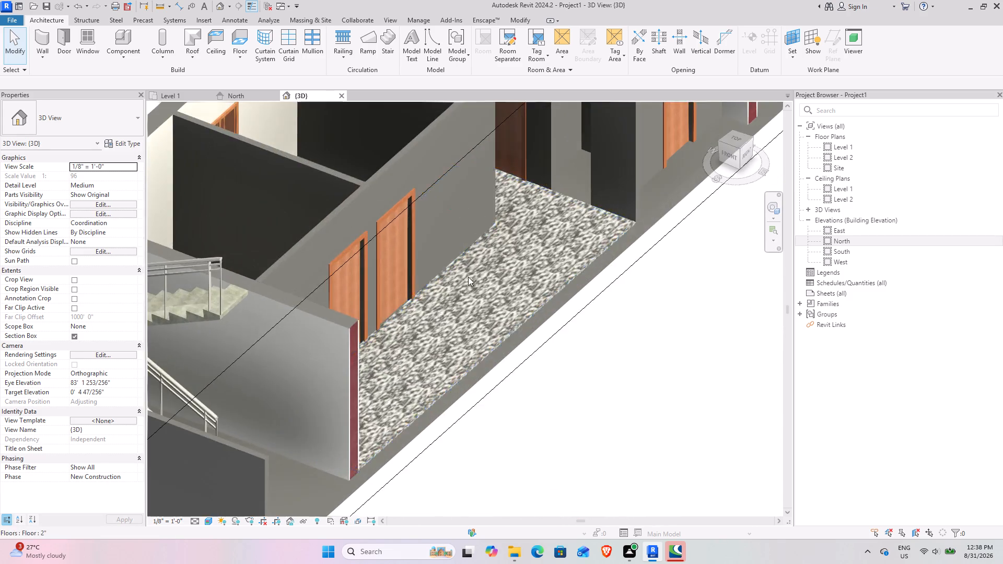
scroll(468, 277, "up", 4)
middle_click_drag(389, 284, 424, 344)
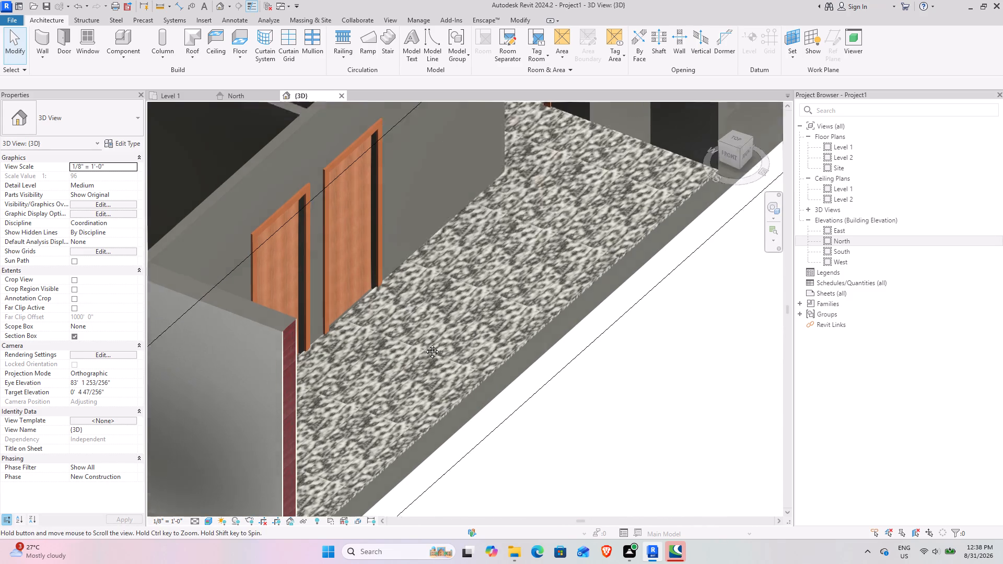
middle_click_drag(424, 344, 425, 344)
middle_click_drag(398, 366, 348, 275)
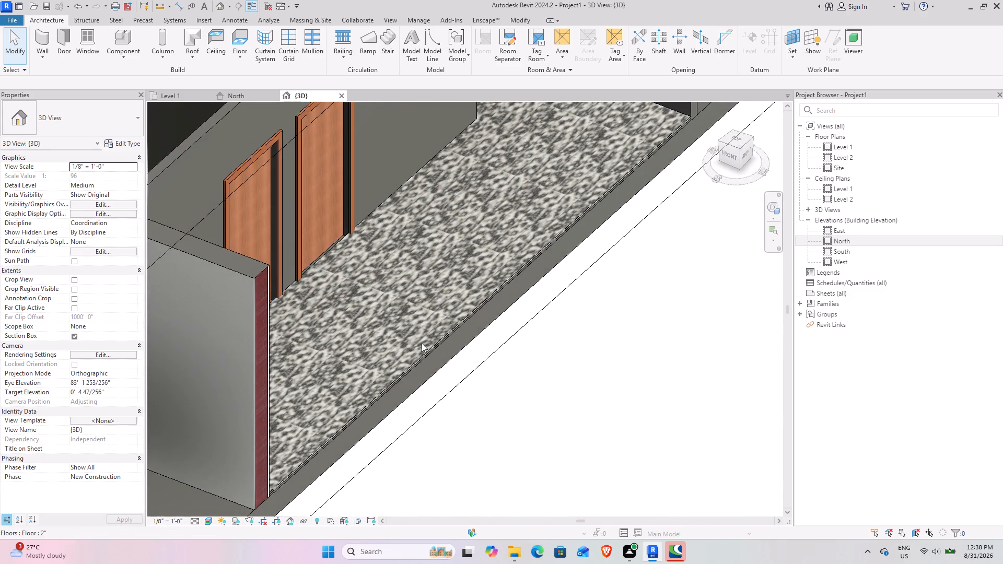
scroll(409, 328, "up", 8)
scroll(415, 357, "down", 12)
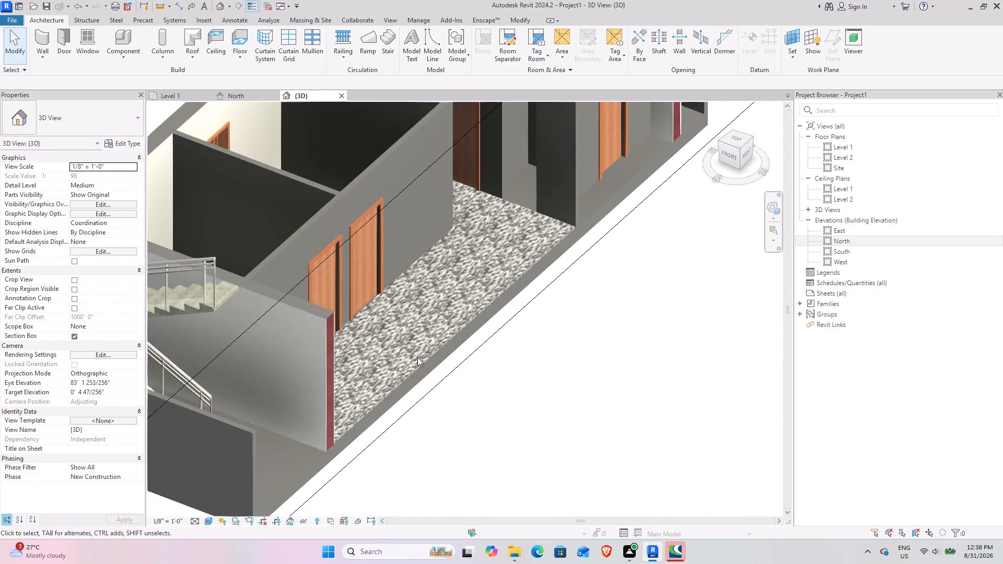
scroll(404, 342, "up", 13)
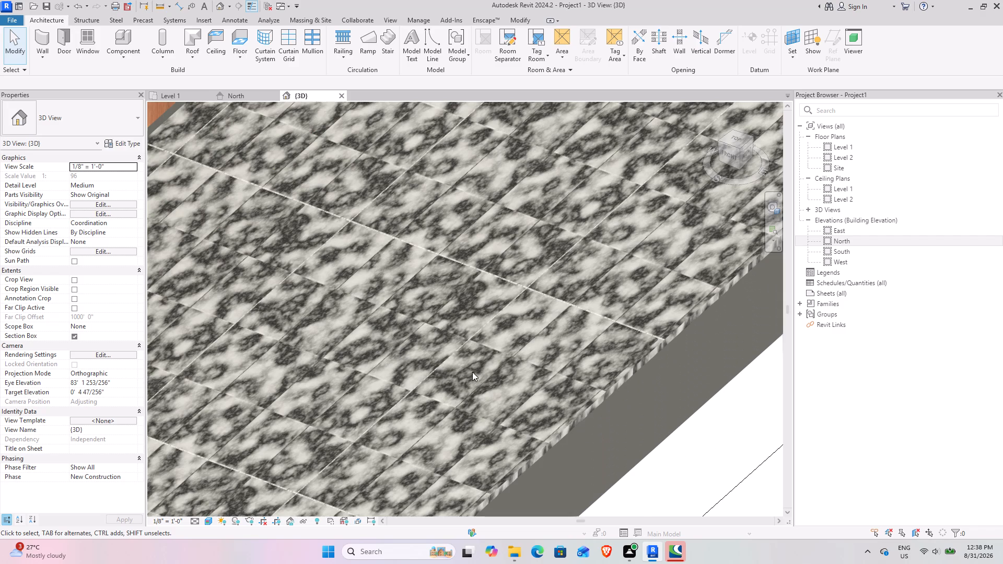
scroll(439, 372, "up", 4)
scroll(434, 364, "down", 5)
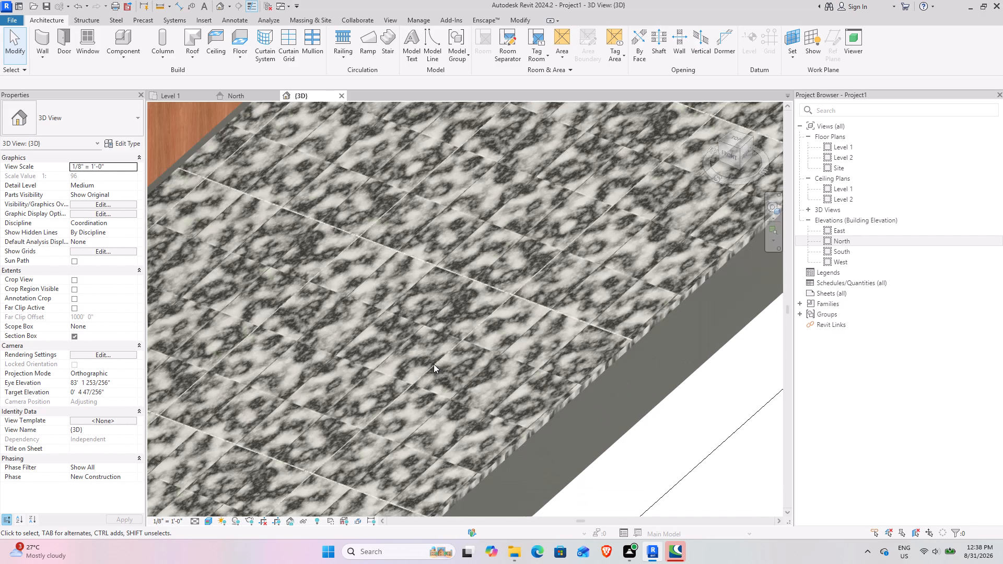
scroll(434, 364, "down", 14)
middle_click_drag(433, 364, 477, 400, "shift")
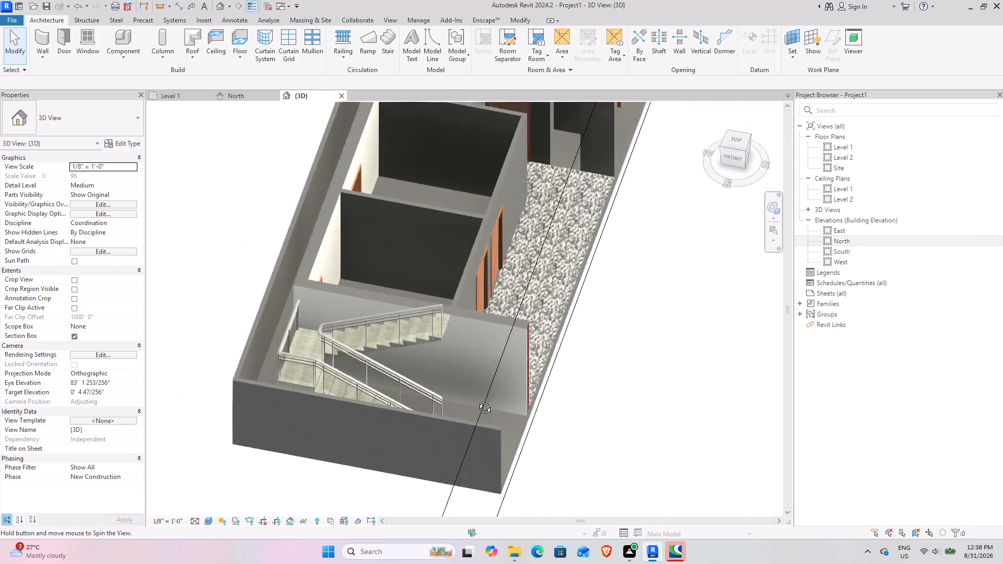
middle_click_drag(477, 400, 430, 428, "shift")
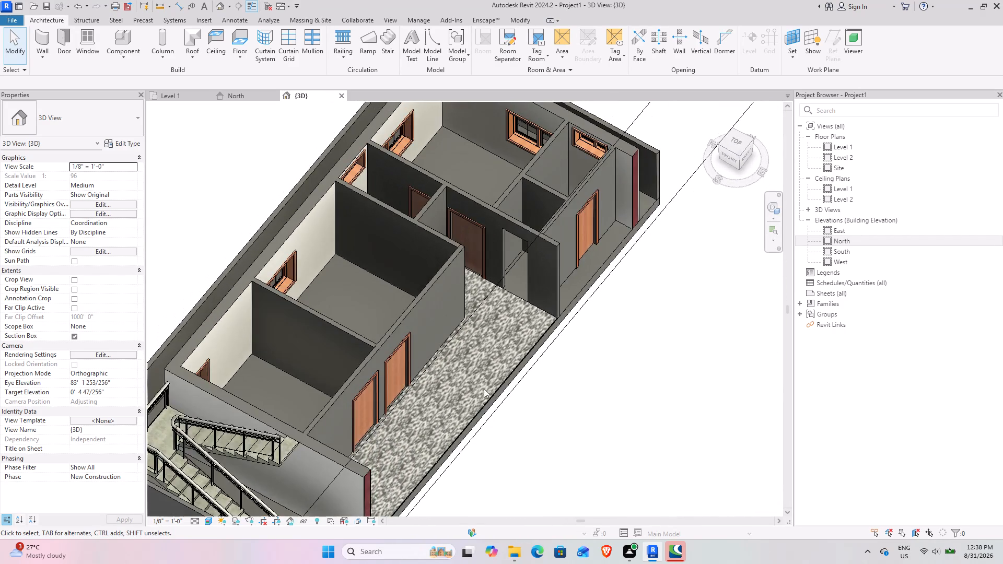
Open the stone image of the HALL FLOORING material for editing, from the hall floor type's layer structure.
scroll(478, 379, "up", 12)
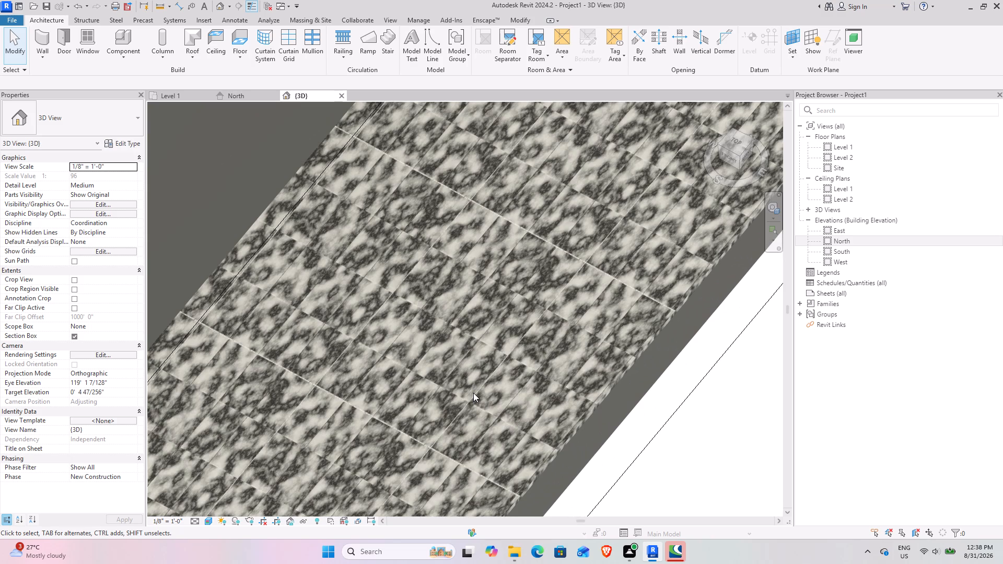
left_click(571, 435)
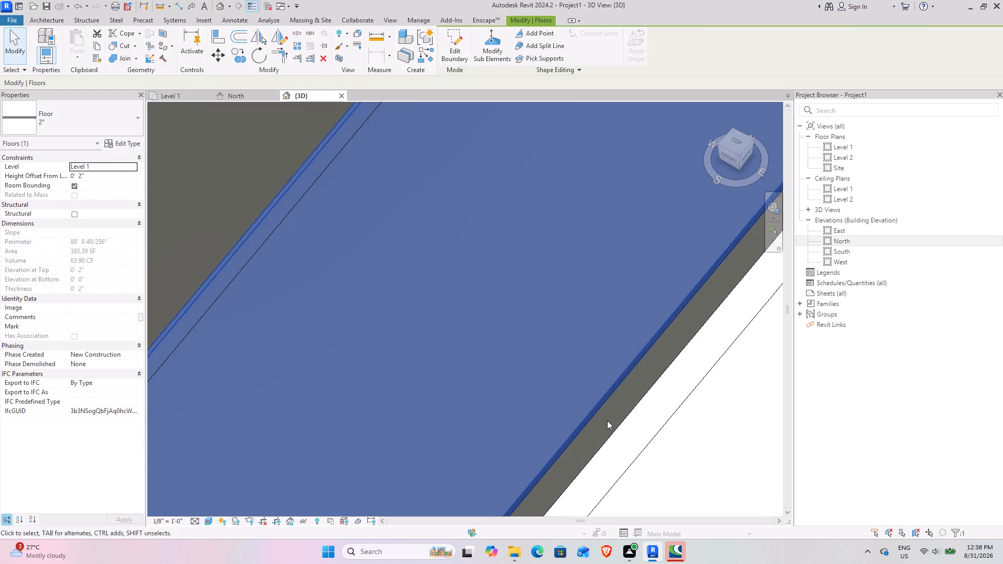
left_click(128, 143)
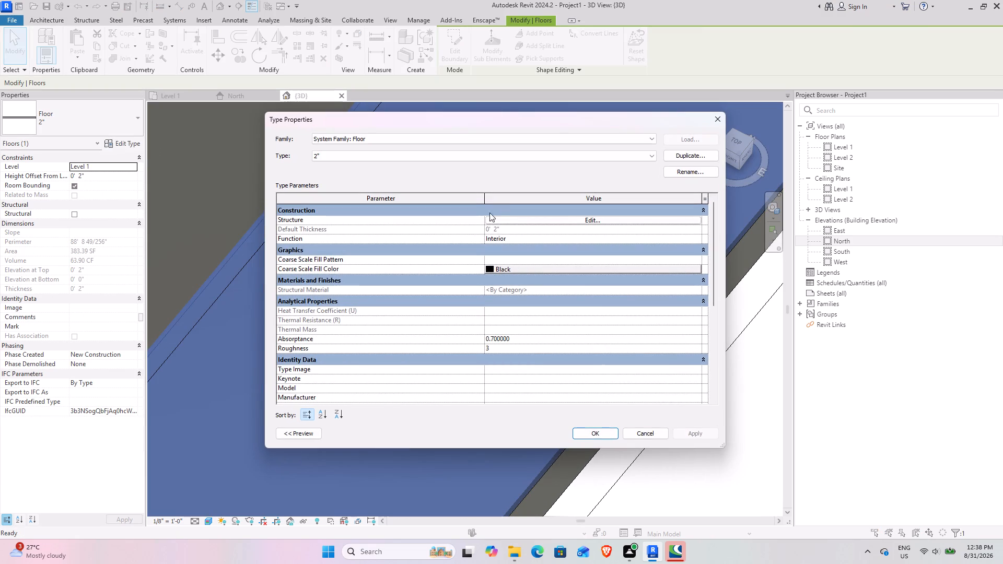
left_click(567, 220)
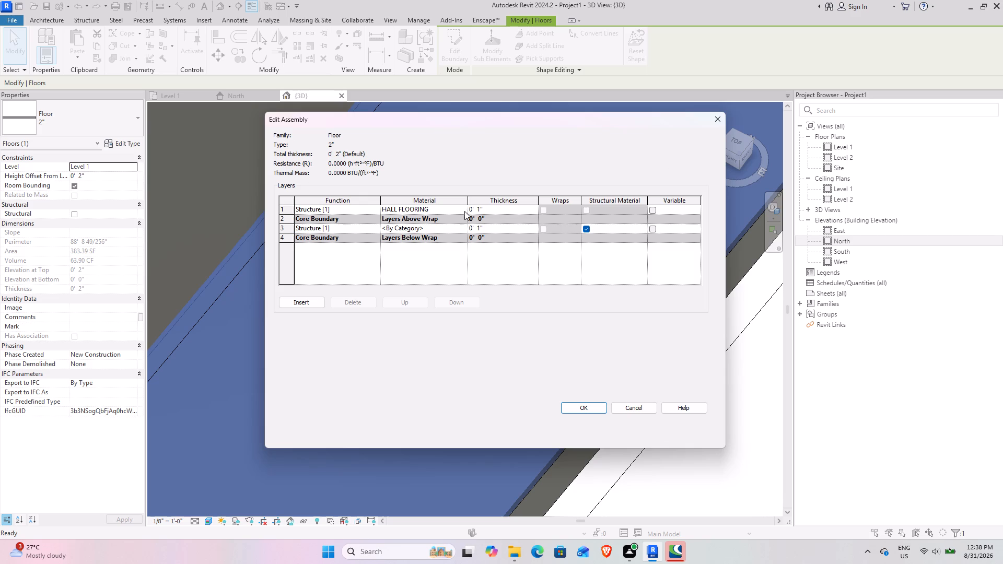
left_click(464, 207)
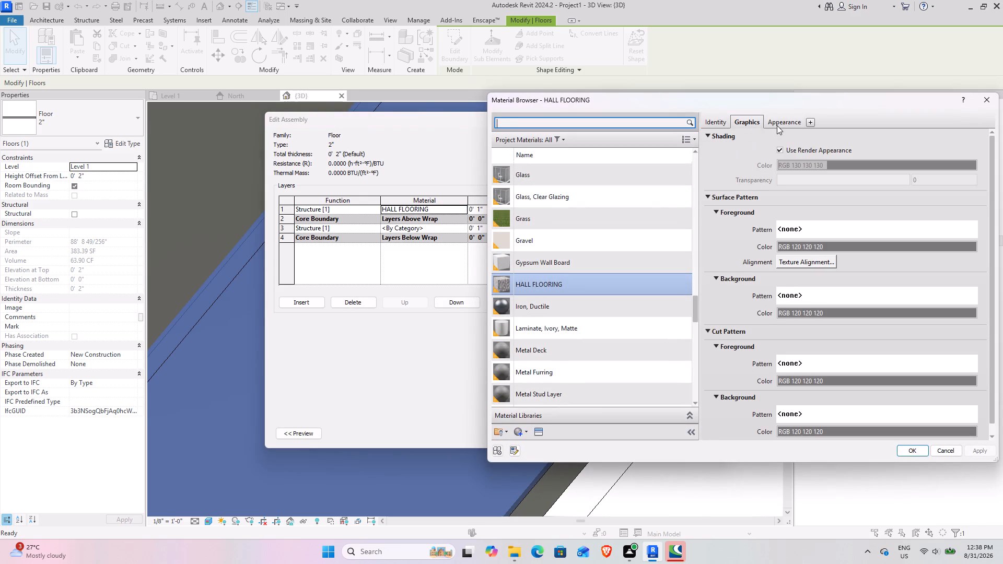
left_click(779, 123)
left_click(858, 244)
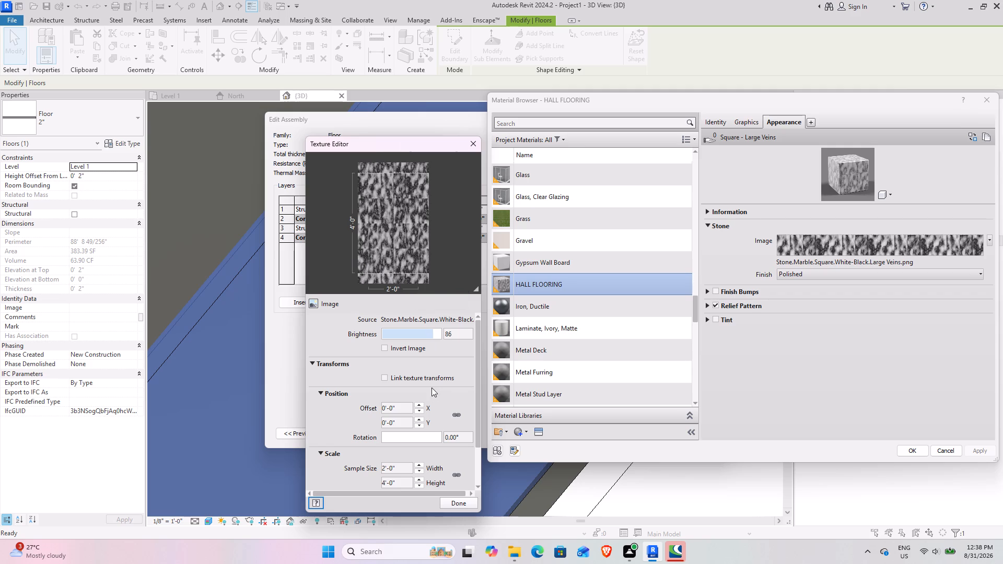
Set the marble texture's sample height to 2'-0", with width and height unlinked, and finish the texture edit.
left_click(456, 474)
left_click(398, 486)
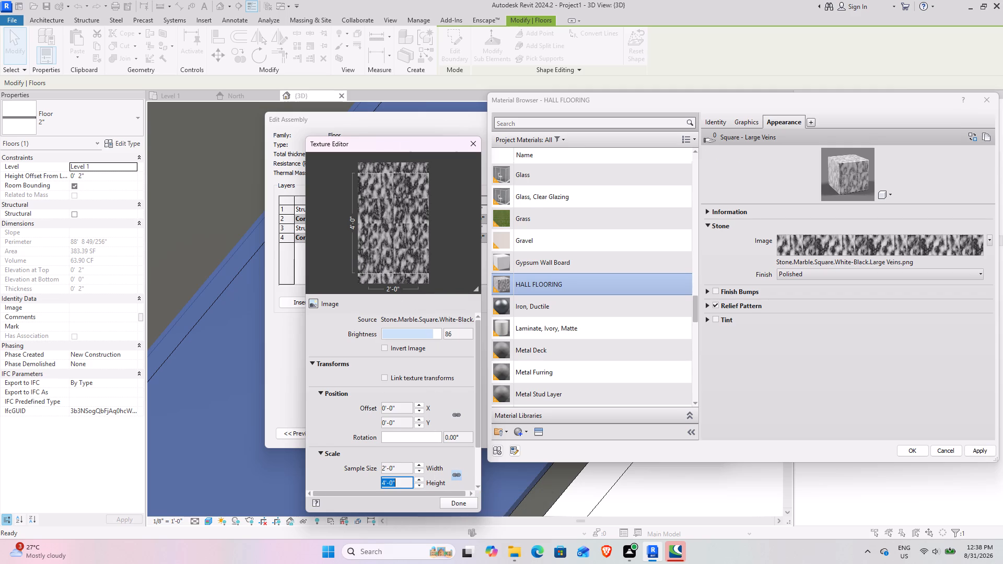
key("2")
type("''")
key("Return")
key("Return")
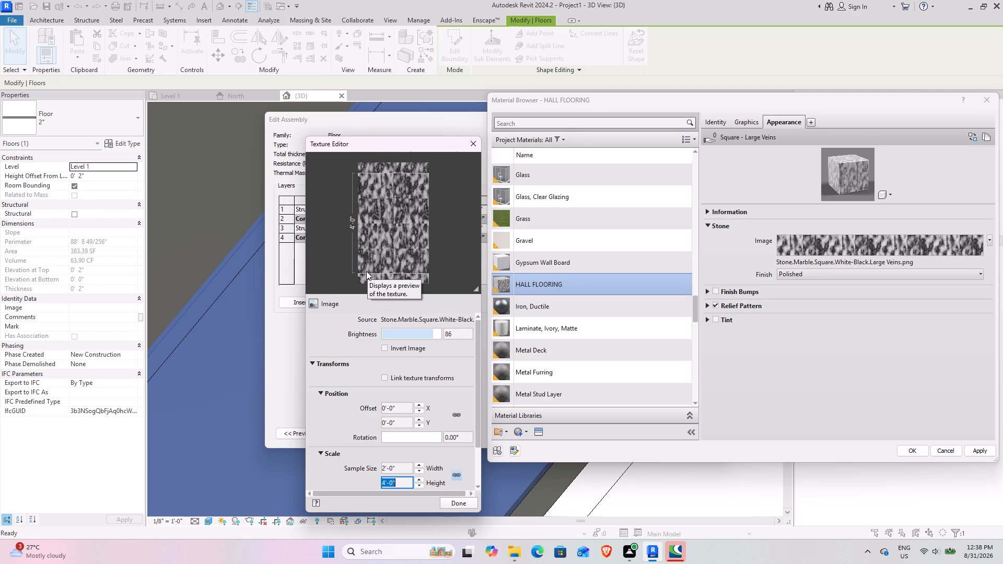
key("Return")
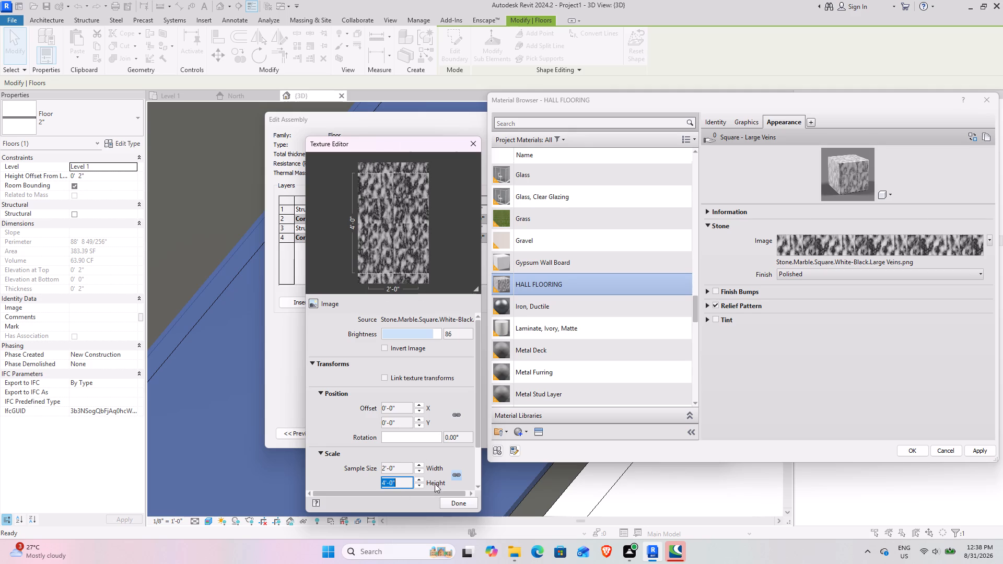
left_click(456, 477)
left_click(396, 487)
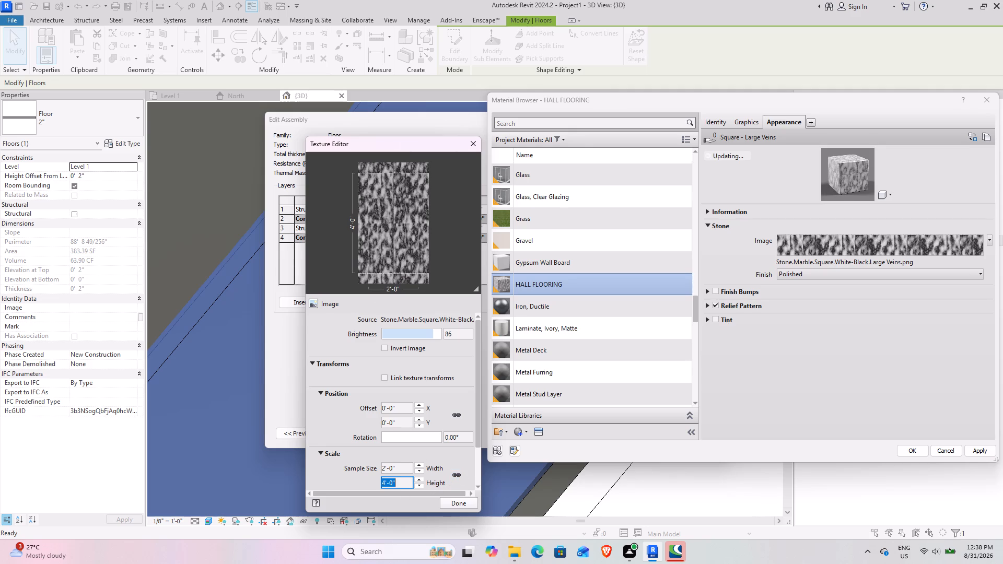
type("2'")
key("Return")
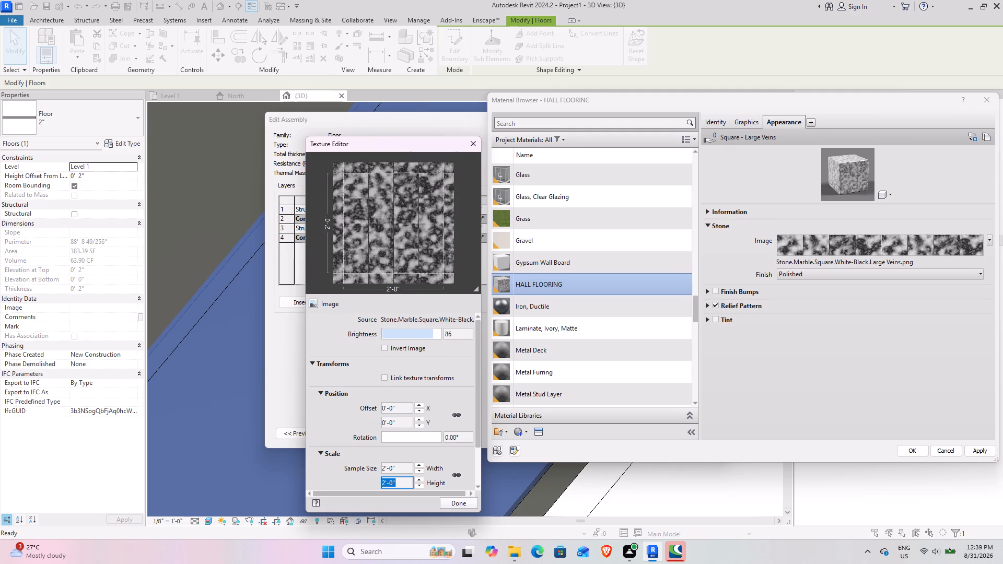
left_click(463, 501)
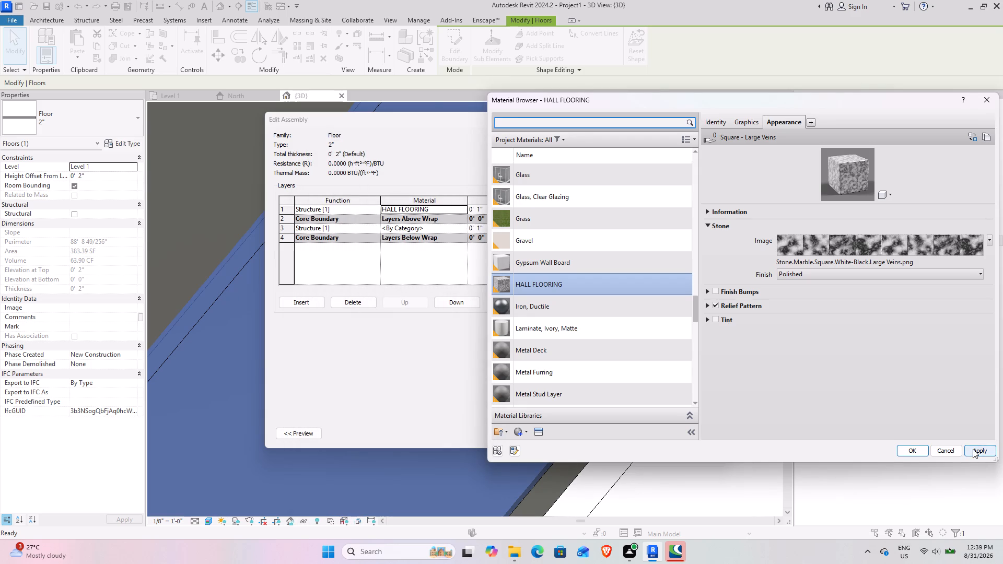
Apply the HALL FLOORING material edit, accept the floor assembly and type properties, and deselect the floor.
left_click(973, 449)
left_click(914, 449)
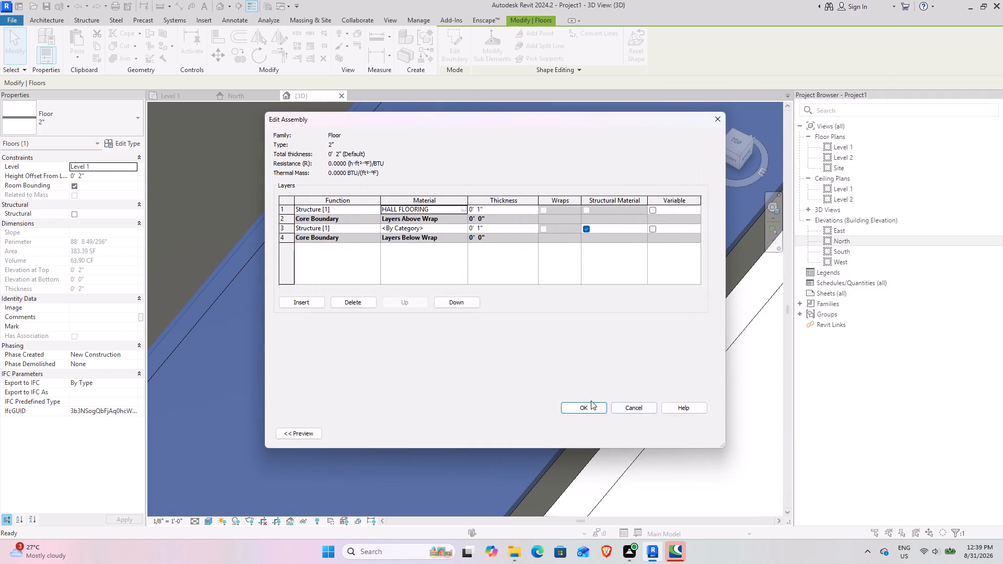
left_click(580, 406)
left_click(697, 433)
left_click(586, 438)
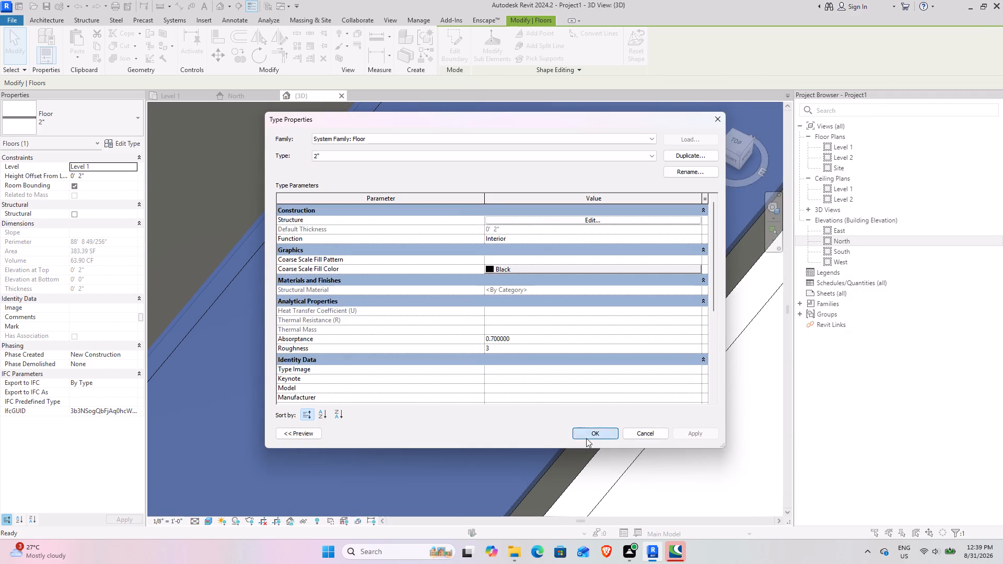
left_click(656, 468)
Examine the resized marble texture on the hall floor up close and in the context of the whole house.
scroll(596, 440, "down", 9)
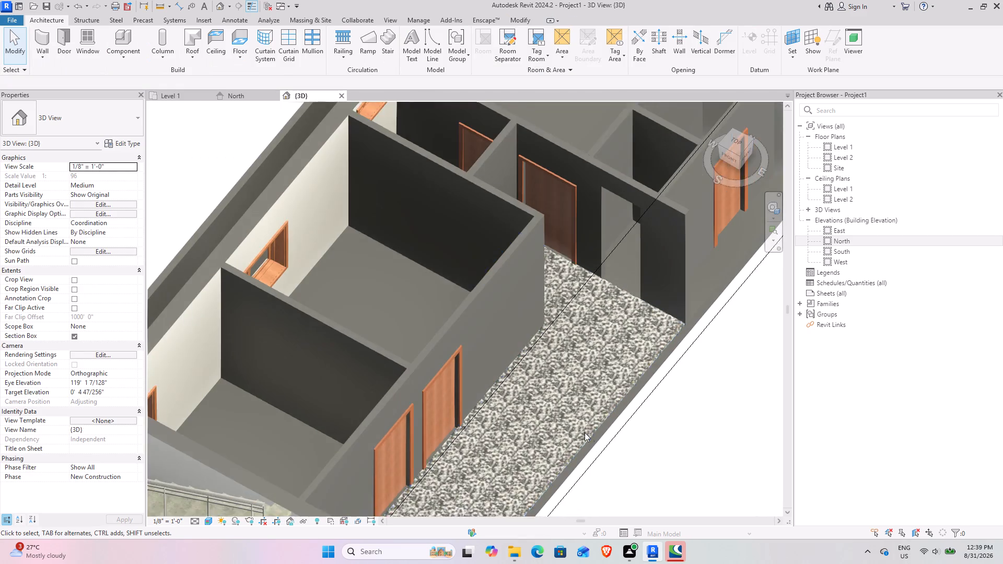
middle_click_drag(567, 422, 526, 299)
scroll(436, 358, "up", 3)
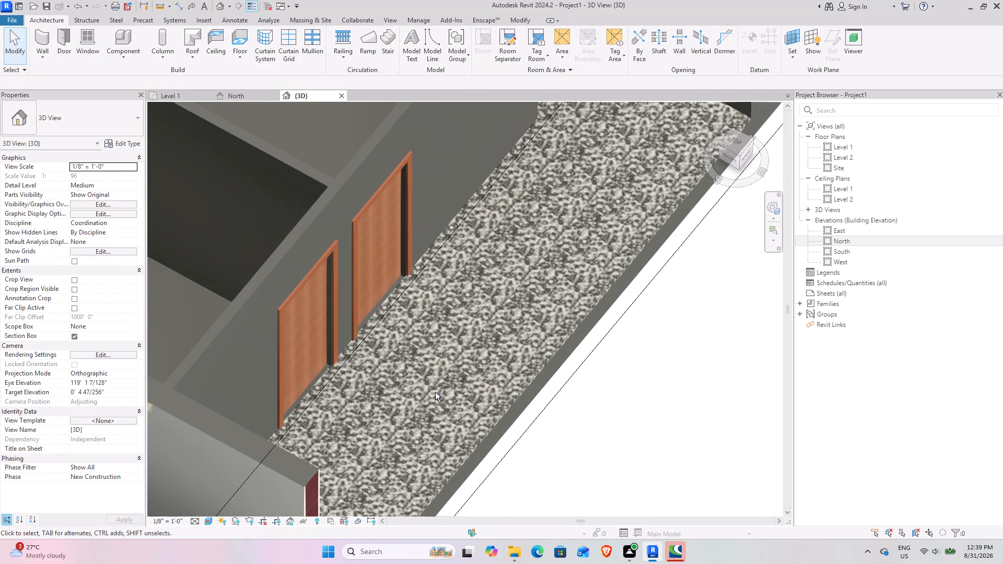
middle_click_drag(431, 390, 423, 368, "shift")
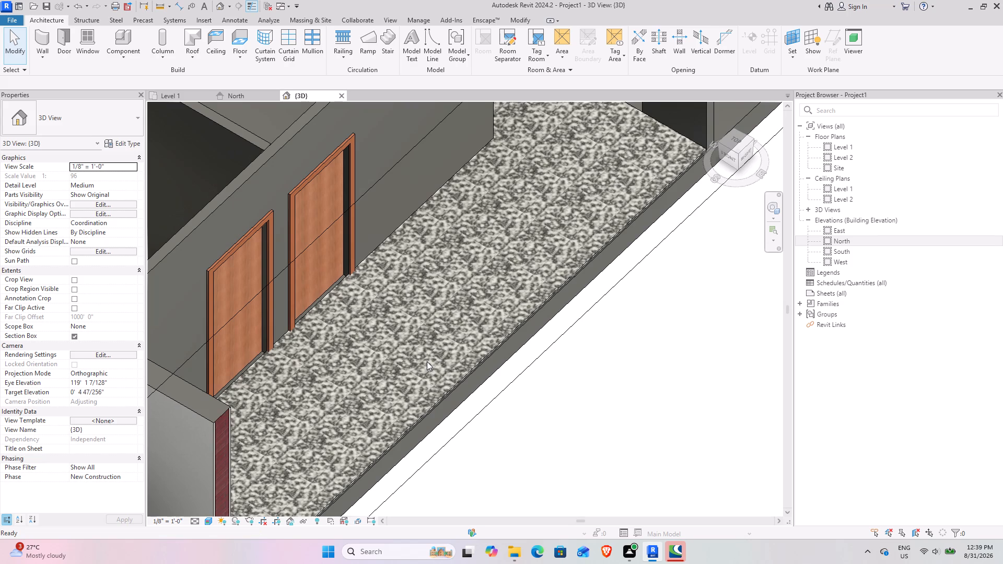
scroll(407, 344, "down", 4)
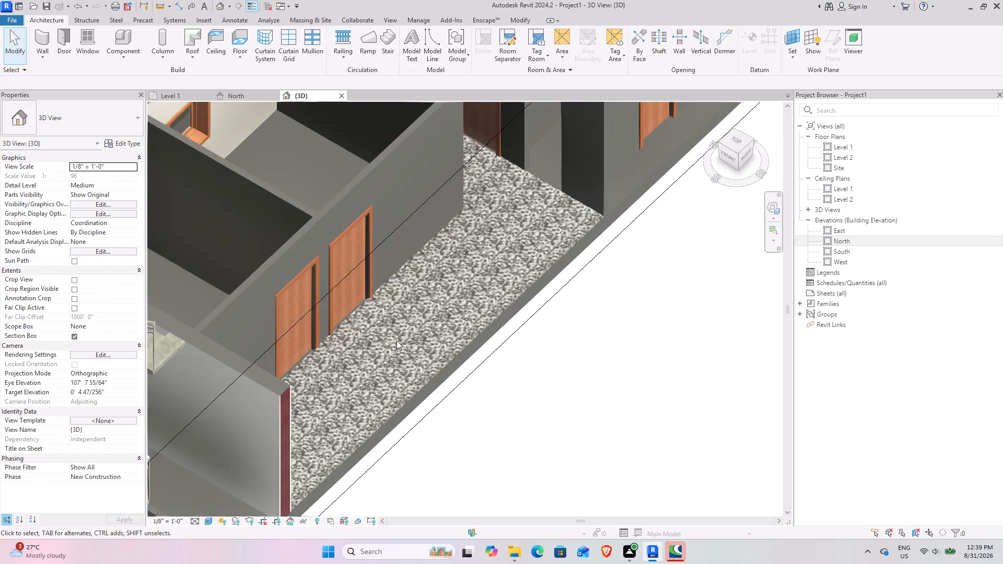
scroll(396, 340, "down", 7)
left_click(528, 425)
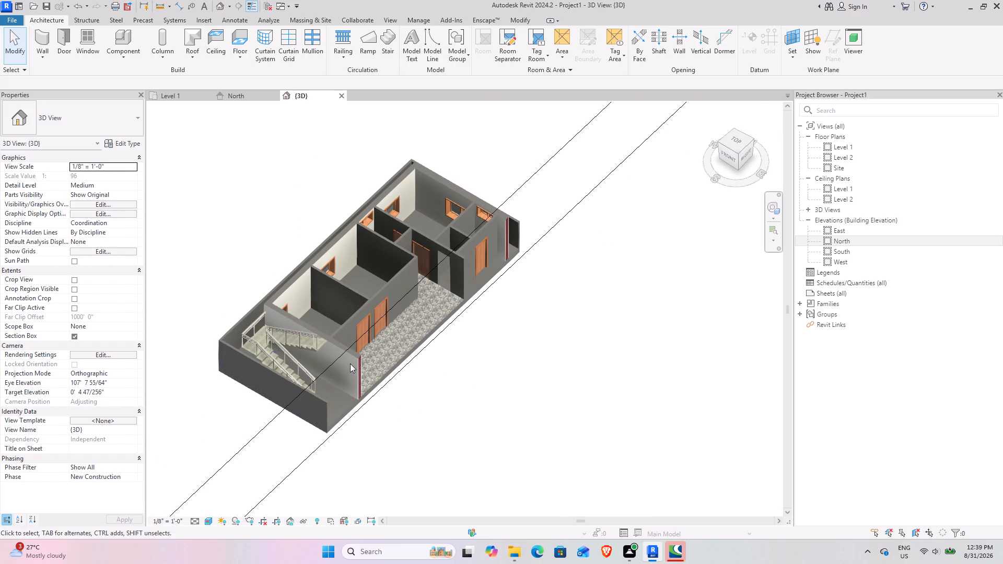
scroll(320, 284, "up", 6)
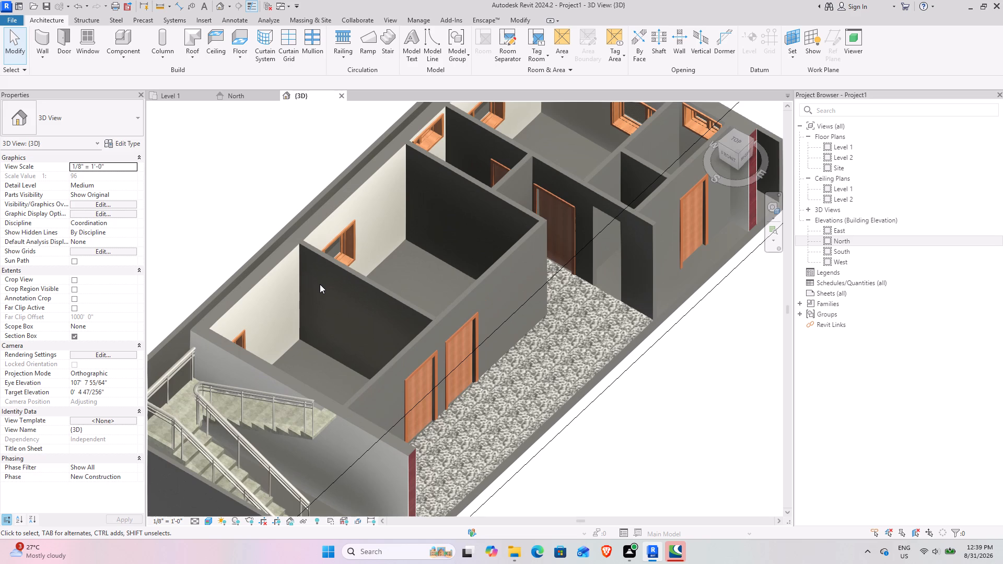
Open the appearance asset library for the HALL FLOORING material from the hall floor type's layer structure.
left_click(543, 413)
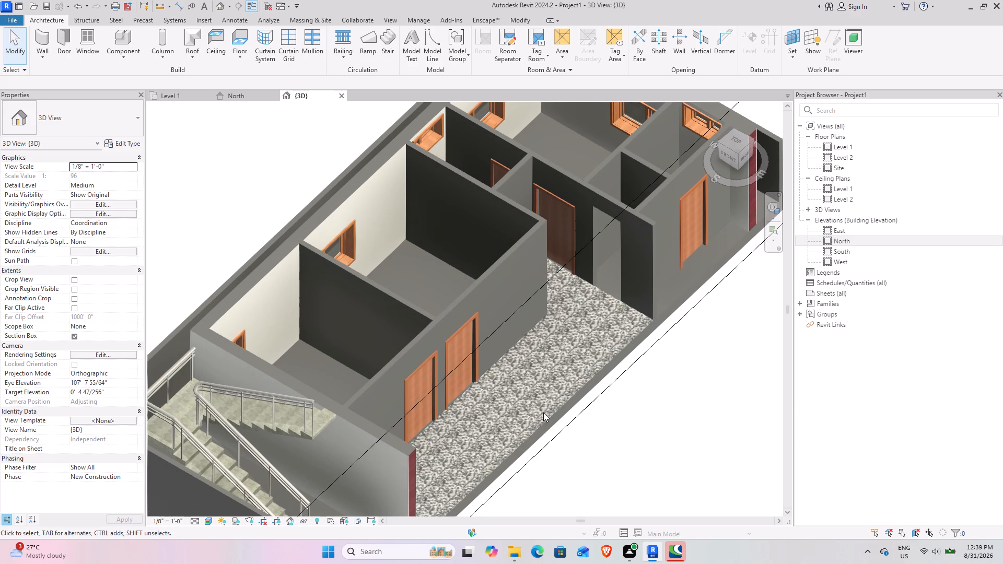
left_click(546, 416)
left_click(123, 142)
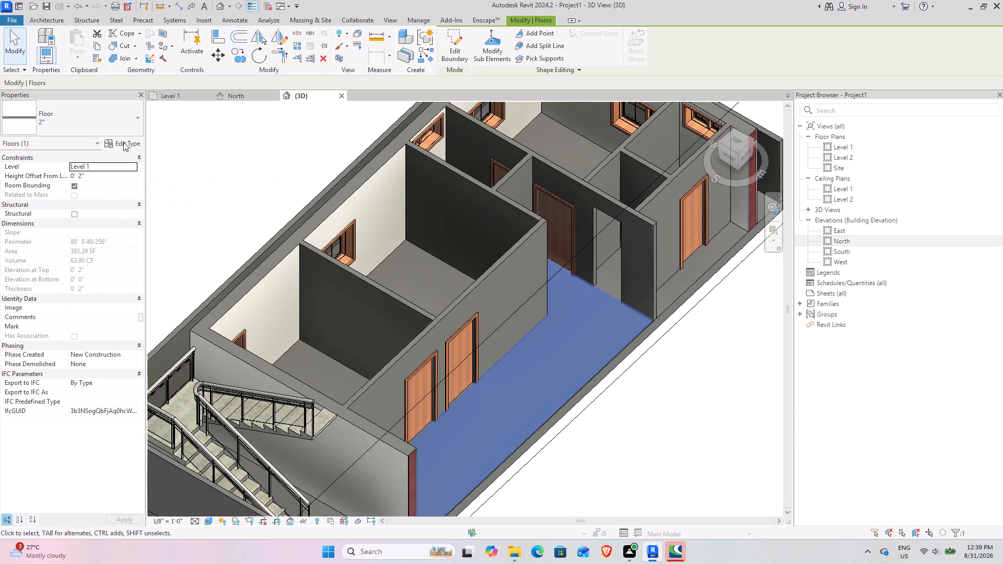
left_click(613, 219)
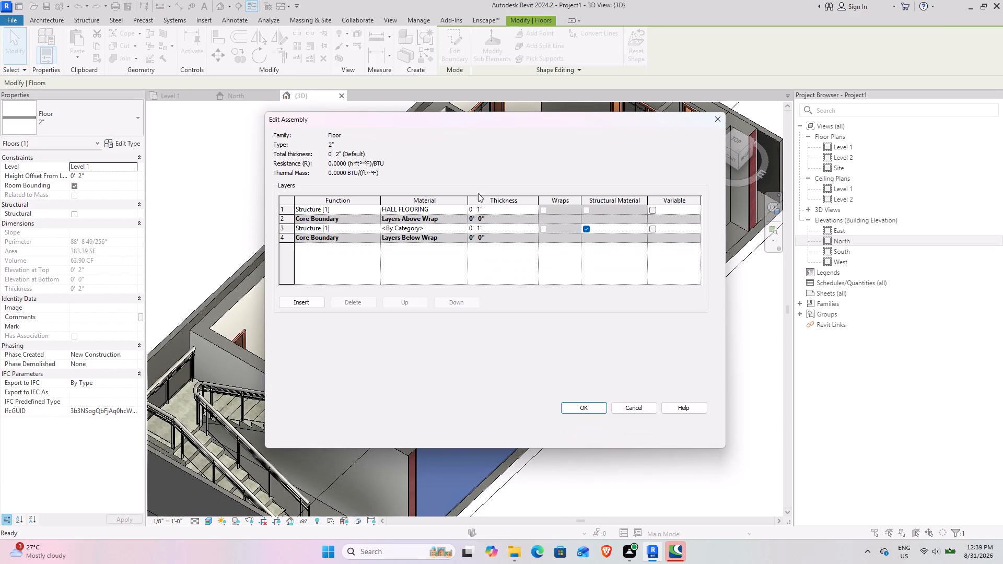
left_click(465, 210)
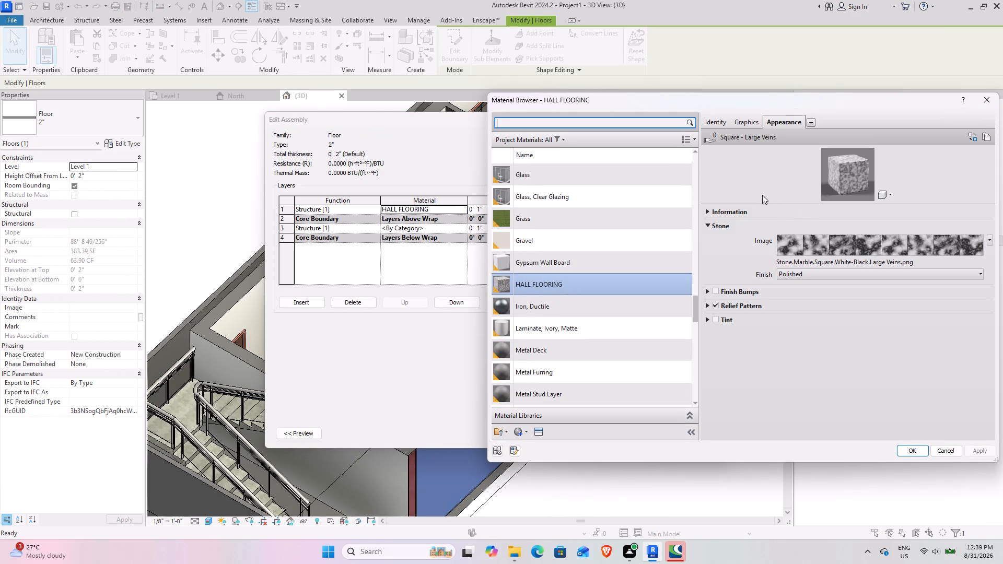
left_click(537, 428)
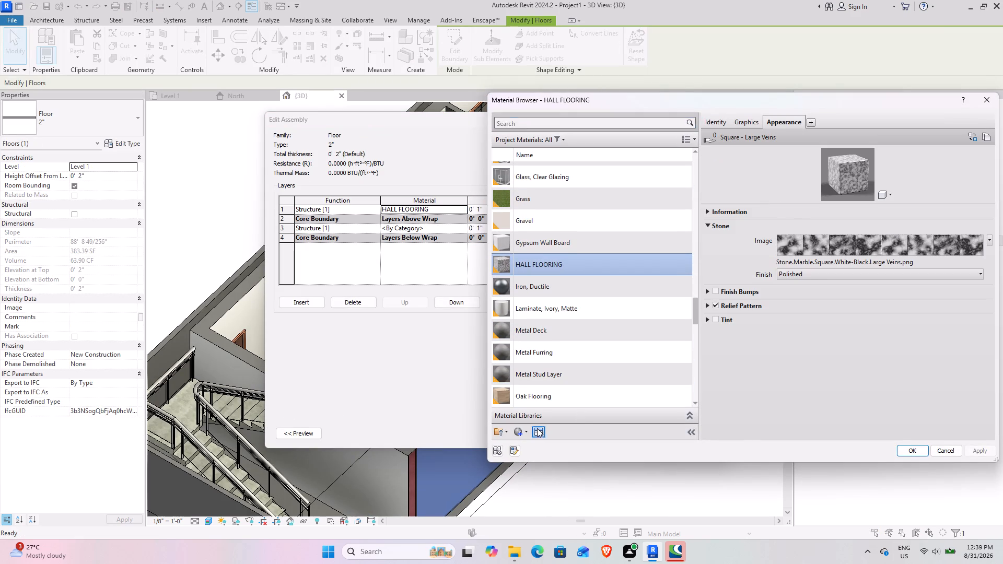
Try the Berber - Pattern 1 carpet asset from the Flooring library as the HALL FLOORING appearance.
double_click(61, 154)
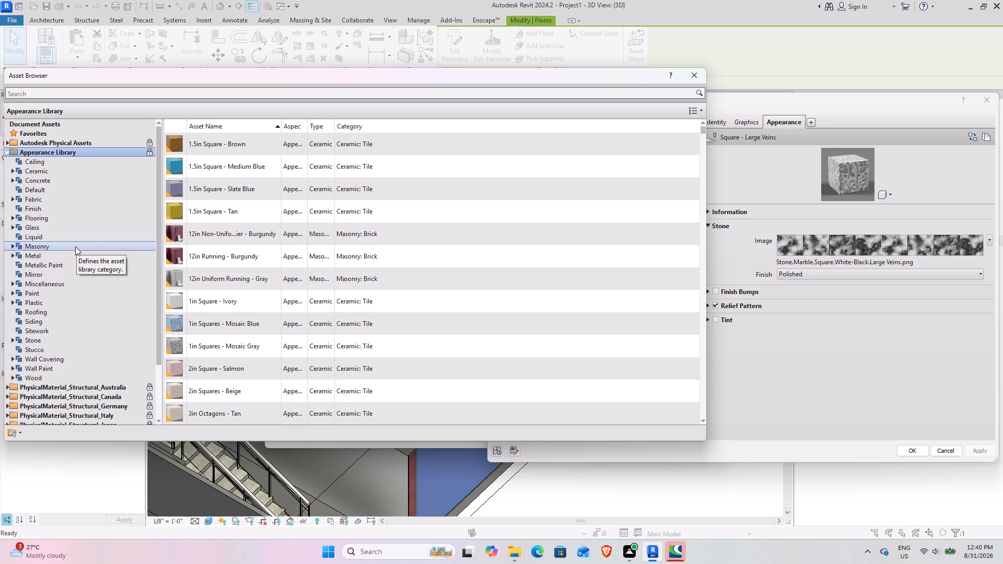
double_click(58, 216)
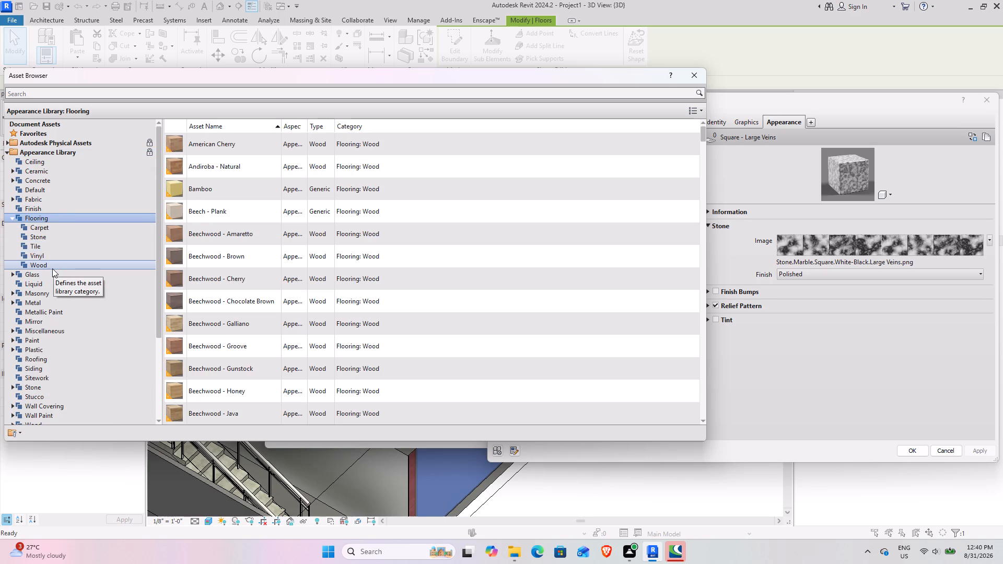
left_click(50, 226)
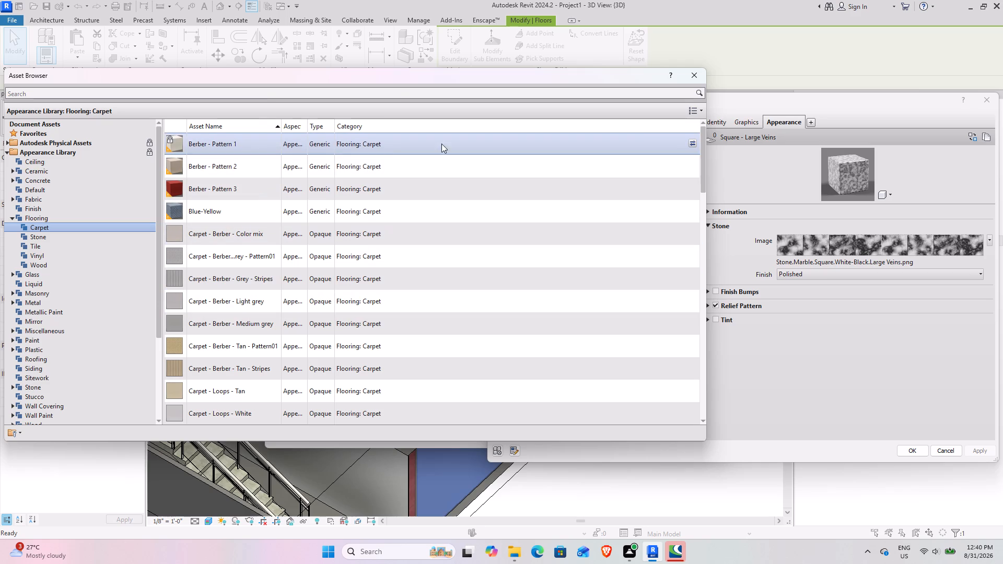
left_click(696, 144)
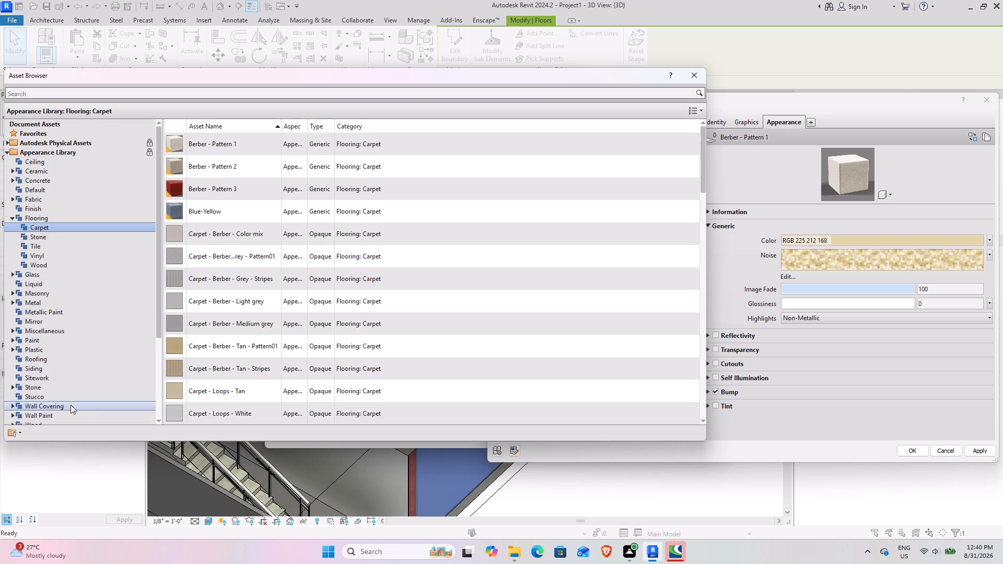
Try the Coarse Polished - White marble asset, settle on Fine - Alabaster as the HALL FLOORING appearance, and close the asset library.
scroll(41, 398, "down", 1)
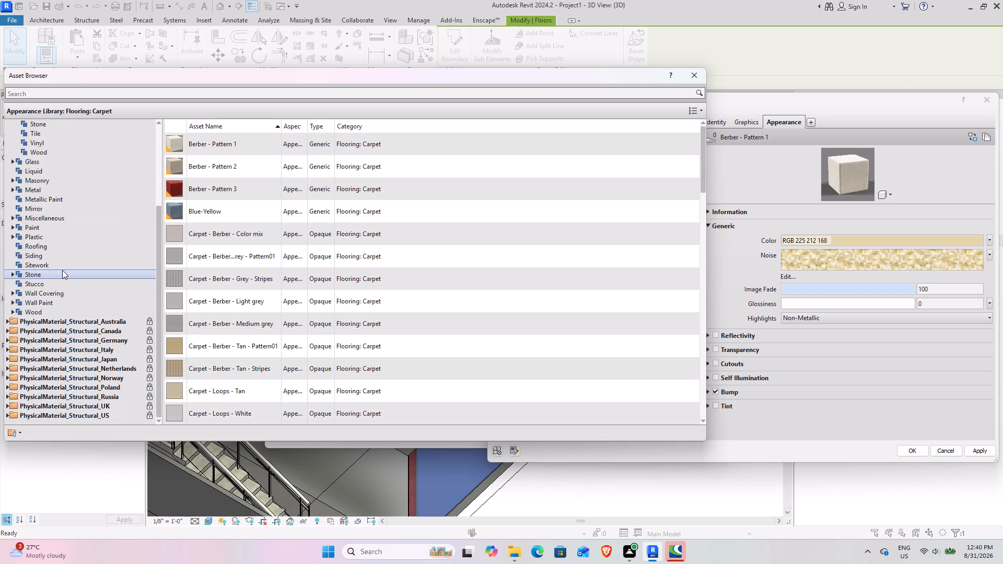
double_click(61, 269)
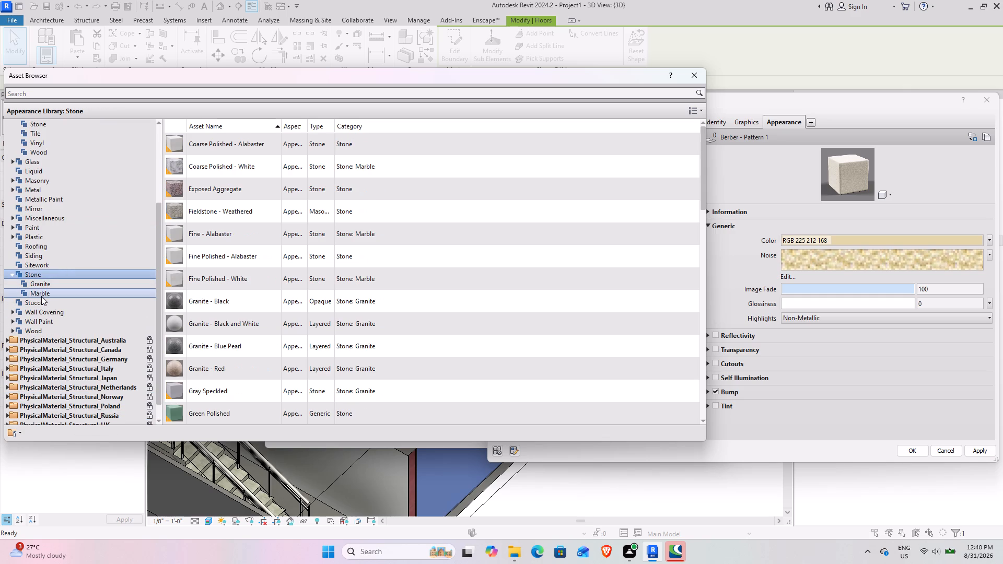
double_click(41, 296)
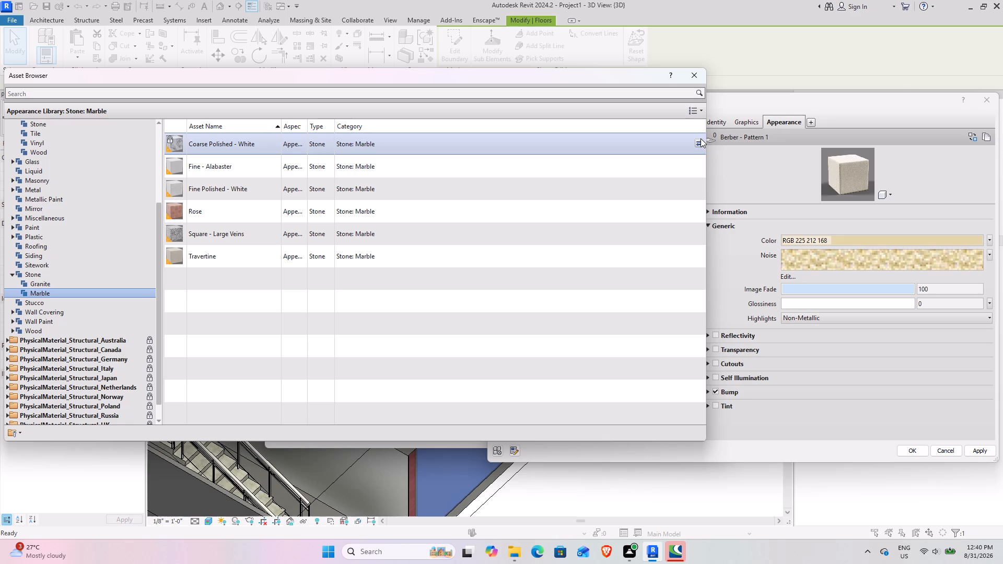
left_click(700, 139)
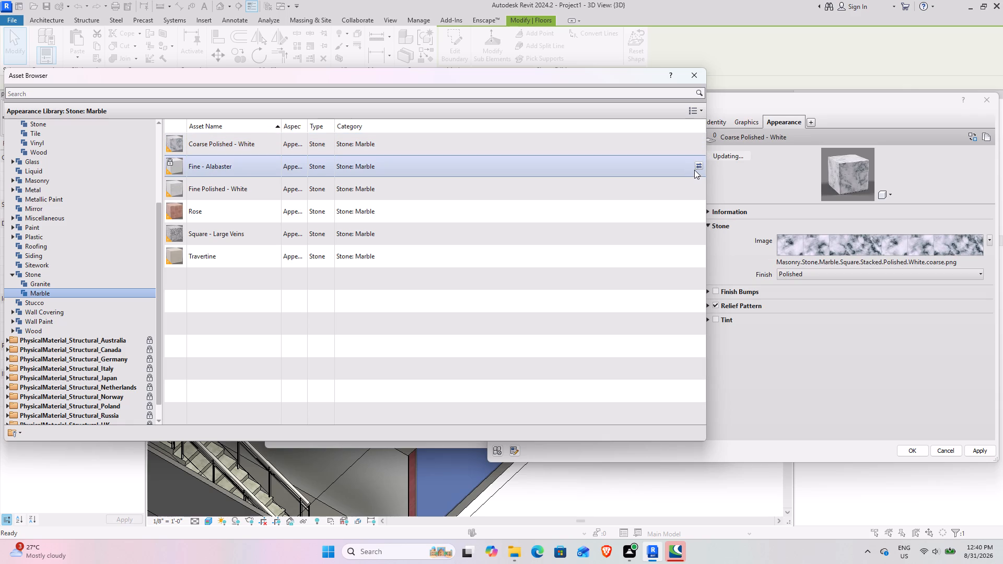
left_click(694, 168)
left_click(697, 166)
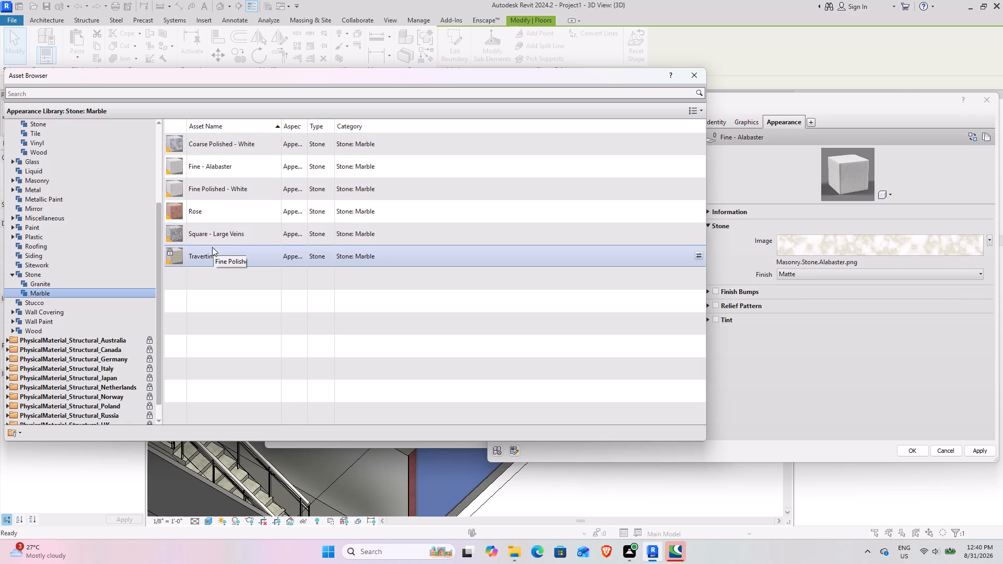
left_click(697, 73)
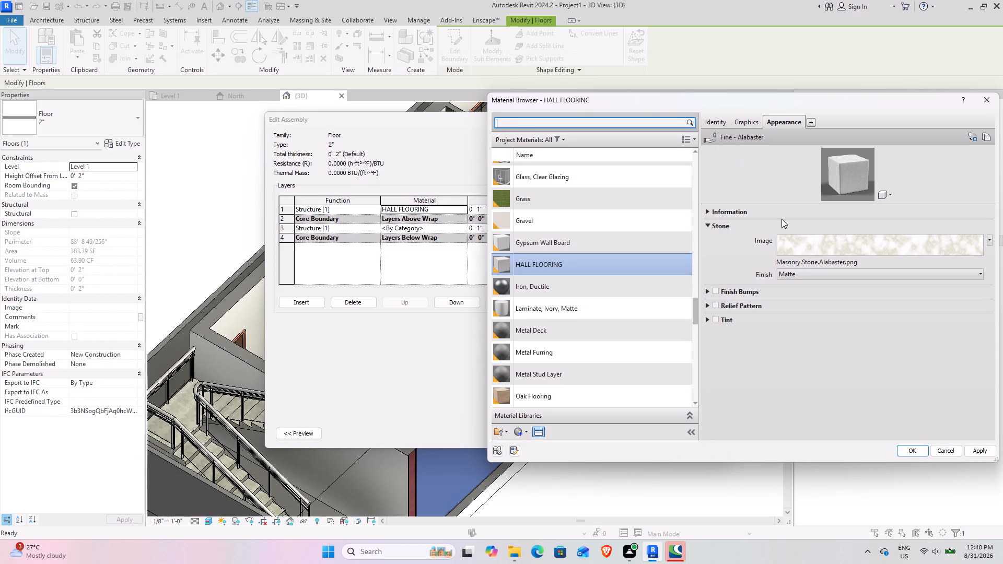
Check the alabaster texture settings, apply the HALL FLOORING material edit, accept the floor type changes, and deselect the floor.
left_click(790, 239)
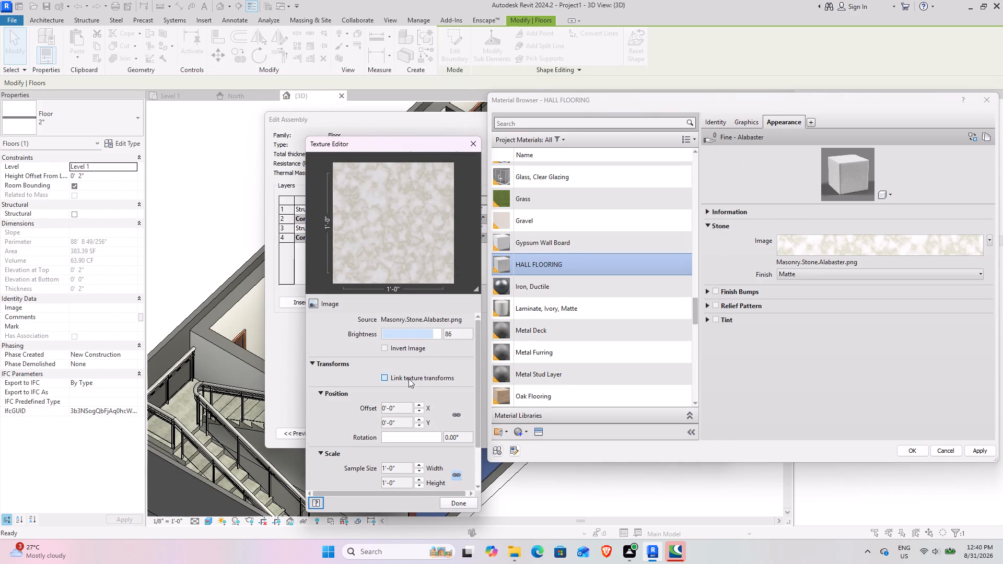
left_click(460, 498)
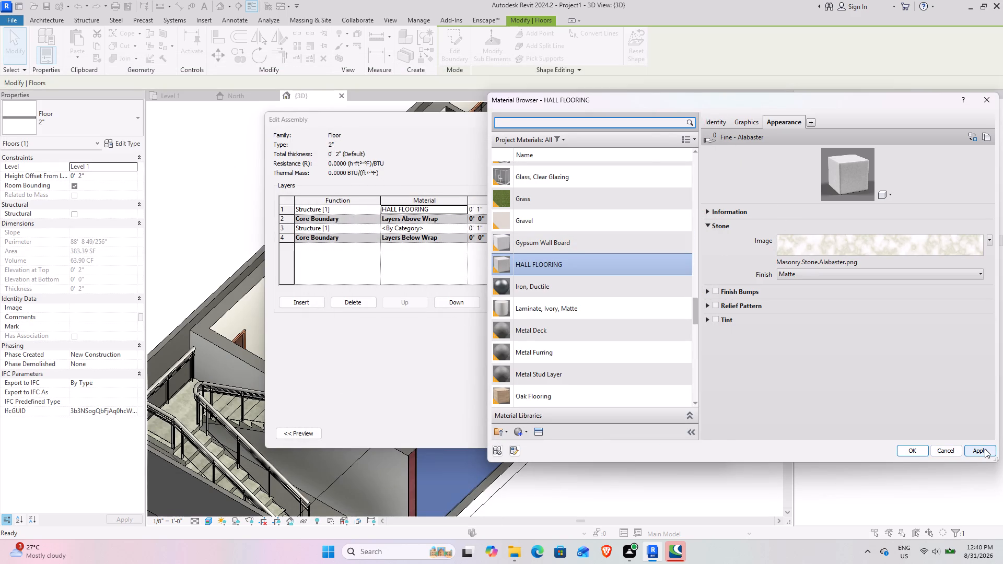
left_click(745, 122)
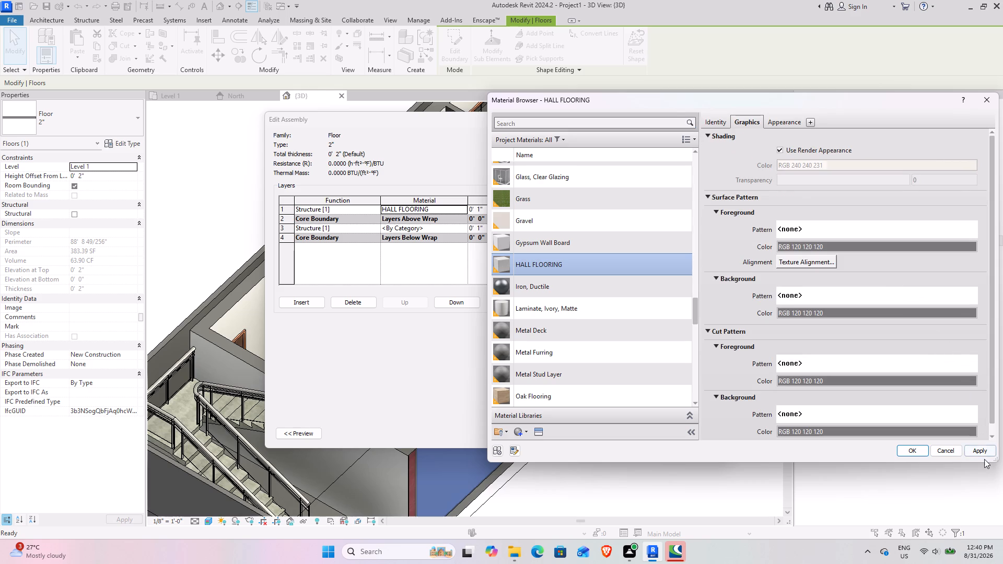
left_click(982, 454)
left_click(904, 452)
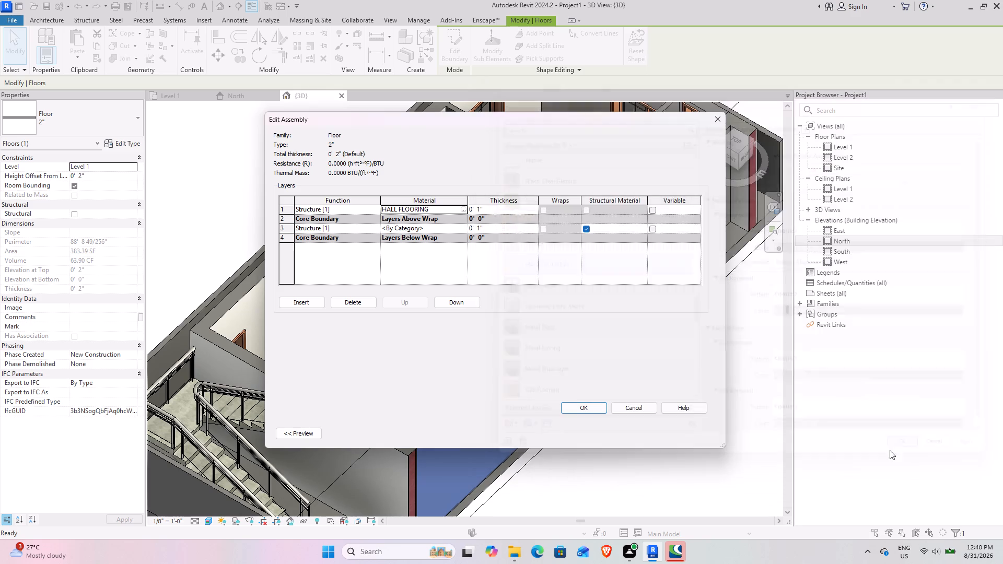
left_click(601, 405)
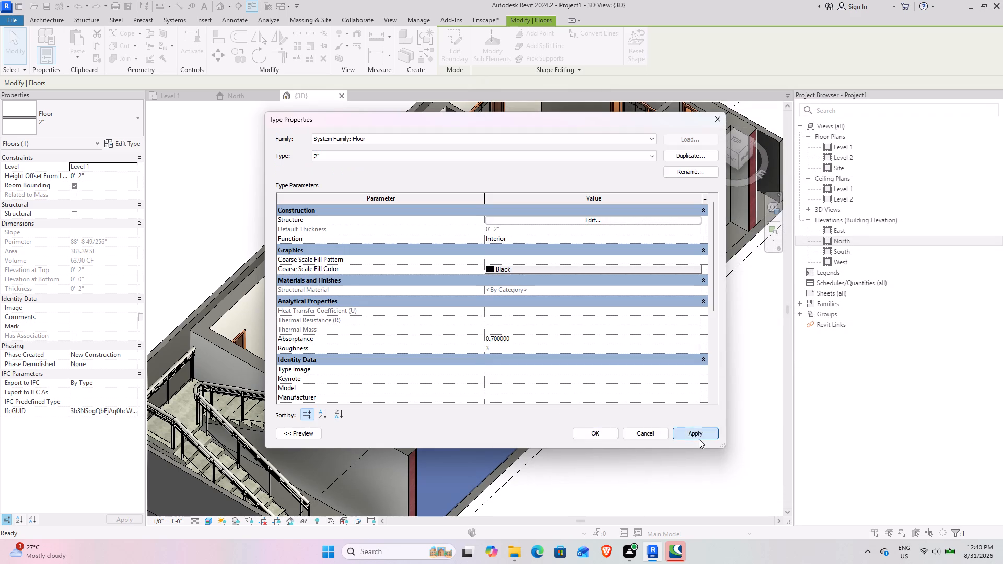
left_click(699, 439)
left_click(596, 427)
left_click(595, 428)
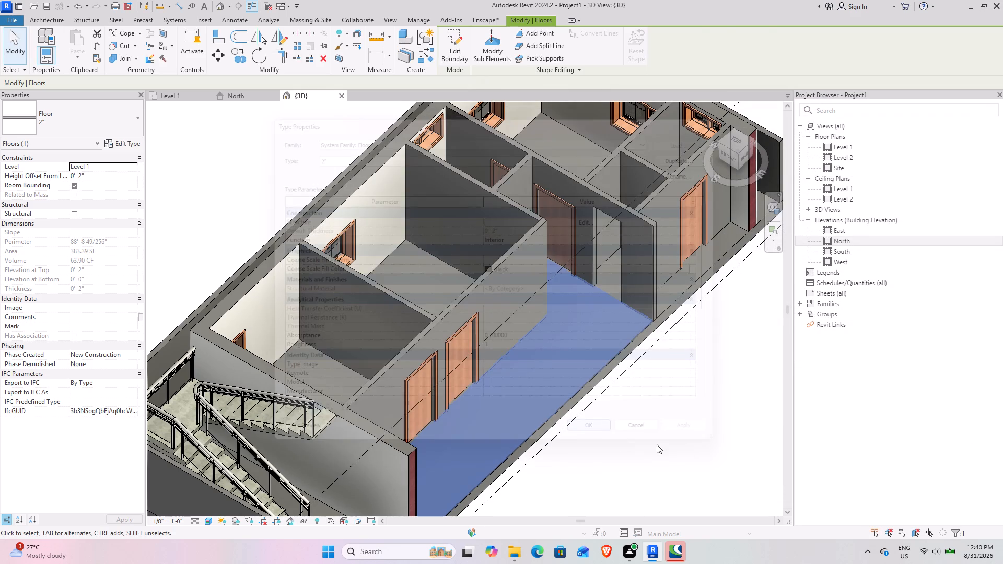
left_click(657, 444)
Examine the alabaster finish on the hall floor up close and in the context of the whole house.
scroll(549, 412, "up", 12)
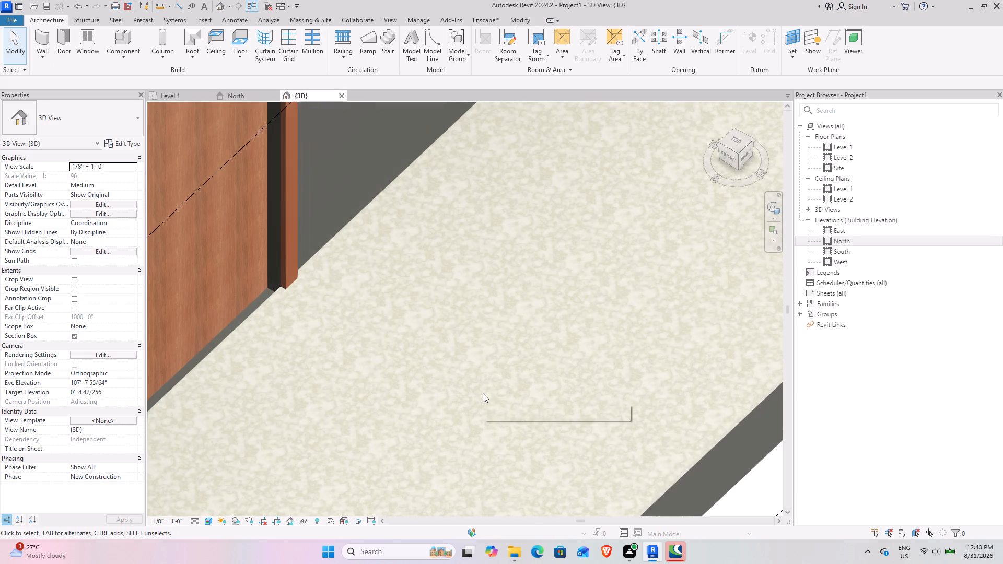
scroll(483, 393, "down", 15)
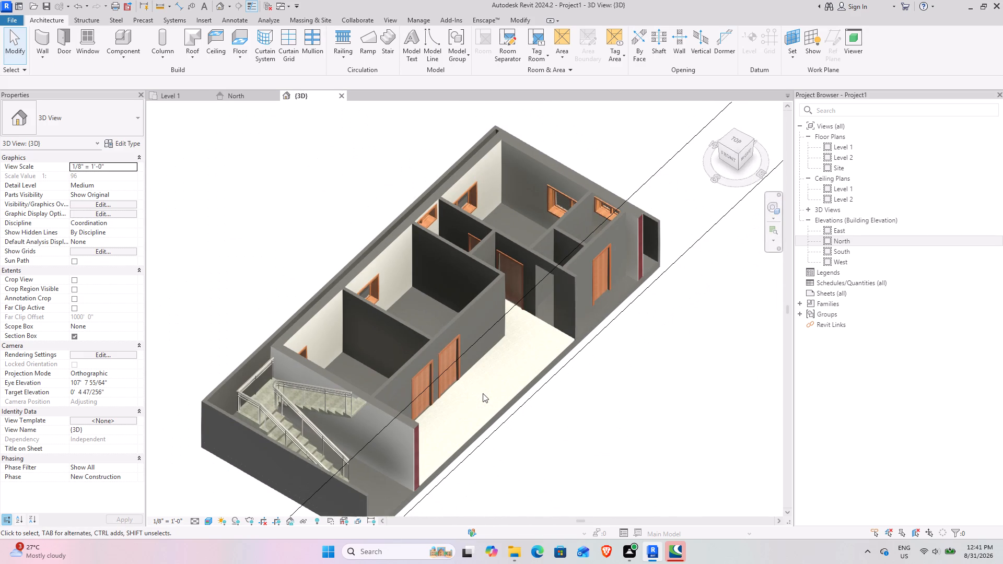
middle_click_drag(464, 398, 456, 388, "shift")
scroll(455, 387, "up", 4)
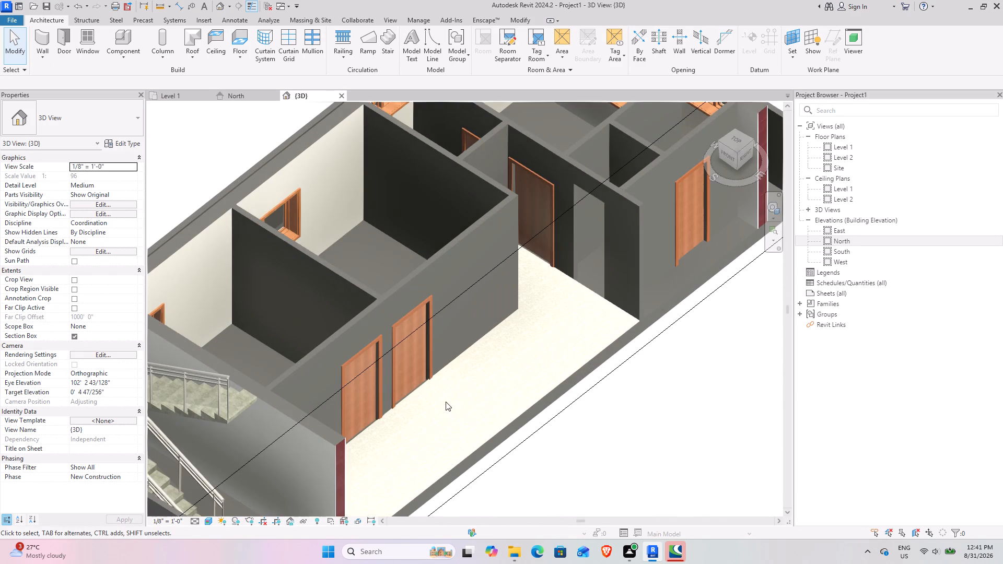
middle_click_drag(441, 399, 458, 400, "shift")
scroll(458, 400, "down", 4)
middle_click_drag(462, 402, 509, 433, "shift")
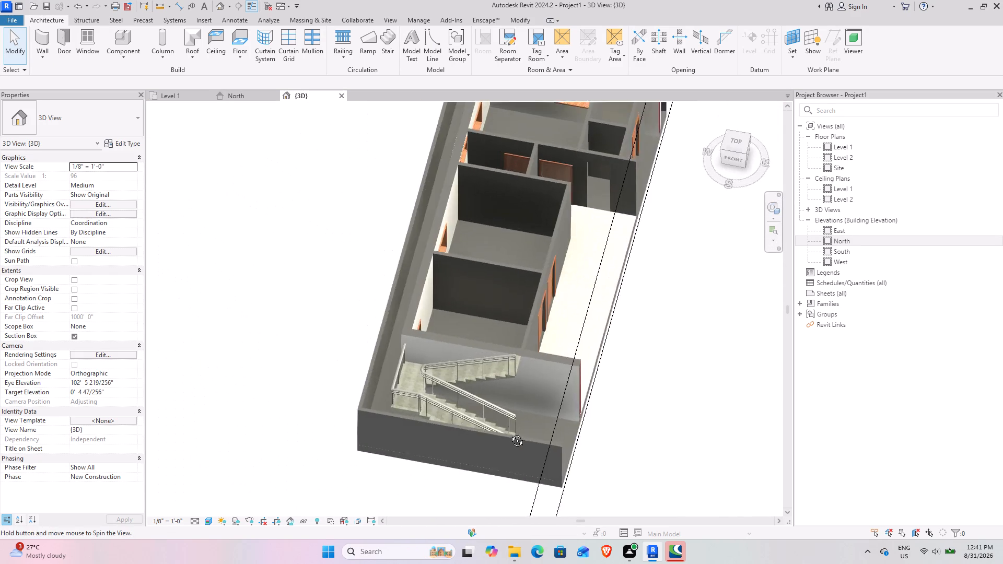
middle_click_drag(509, 433, 461, 419, "shift")
Assign BRICK MATERIAL to the structure layer of the 4.5" wall type, using the hall-side wall with two doors.
left_click(462, 328)
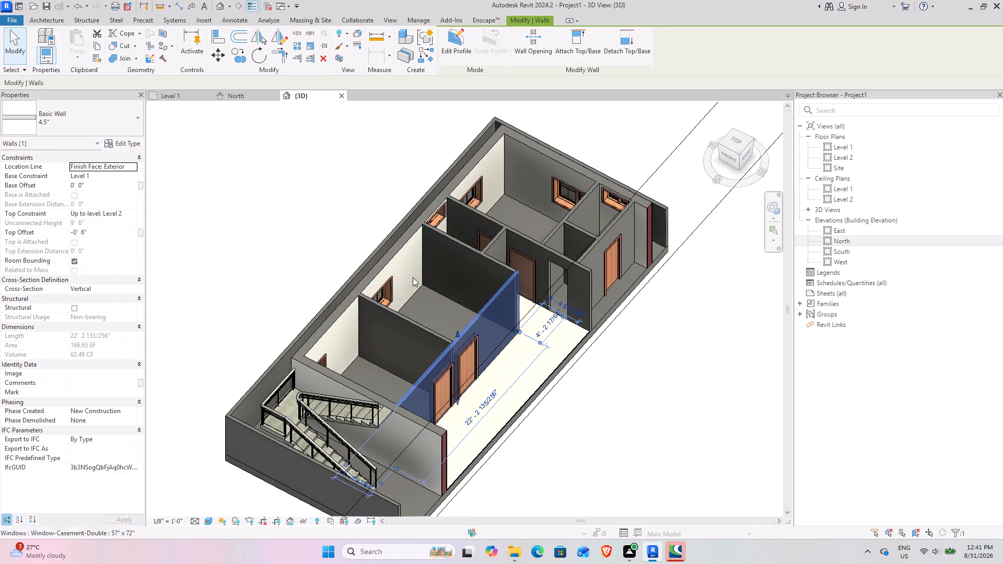
scroll(427, 251, "up", 6)
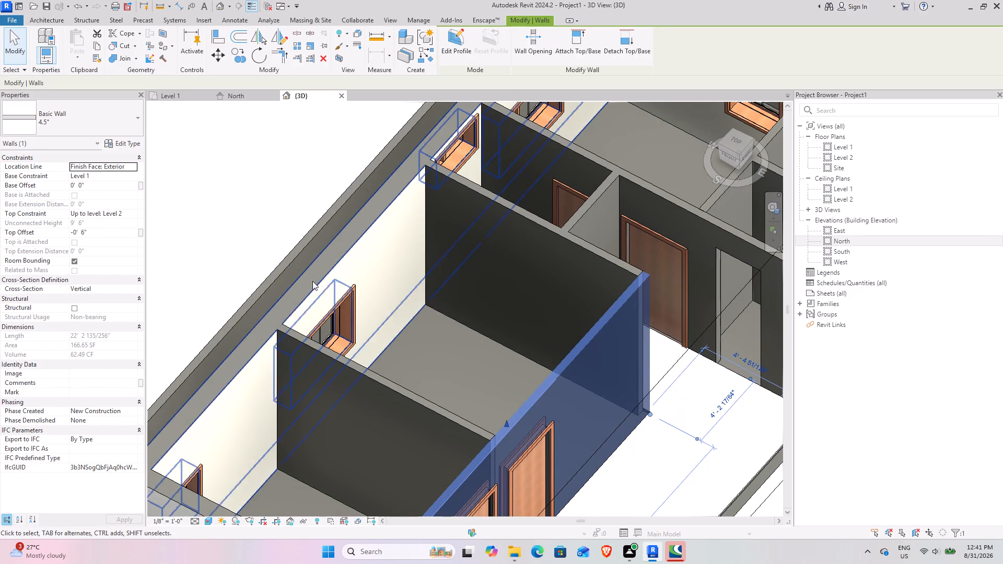
left_click(118, 144)
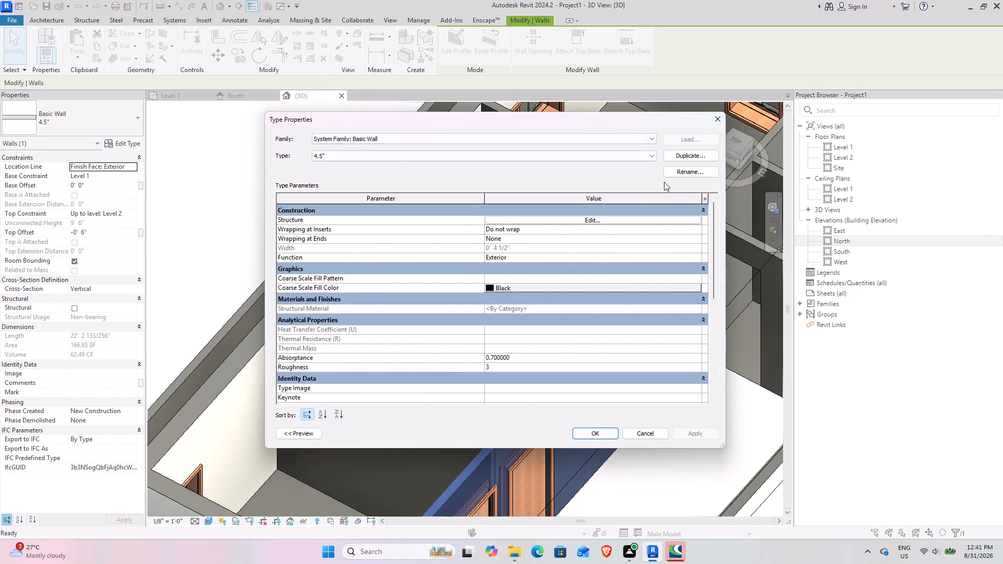
left_click(576, 221)
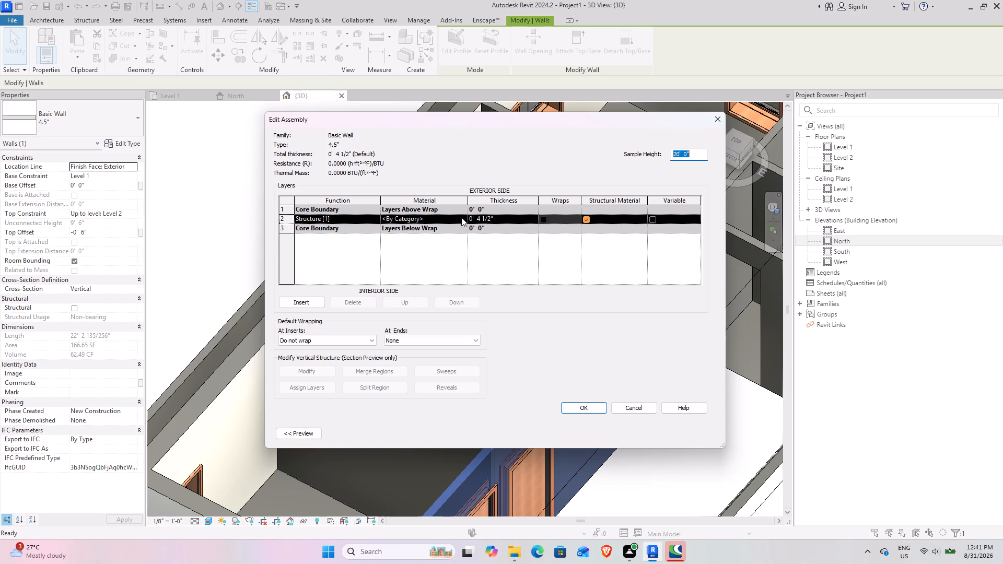
left_click(459, 217)
left_click(463, 220)
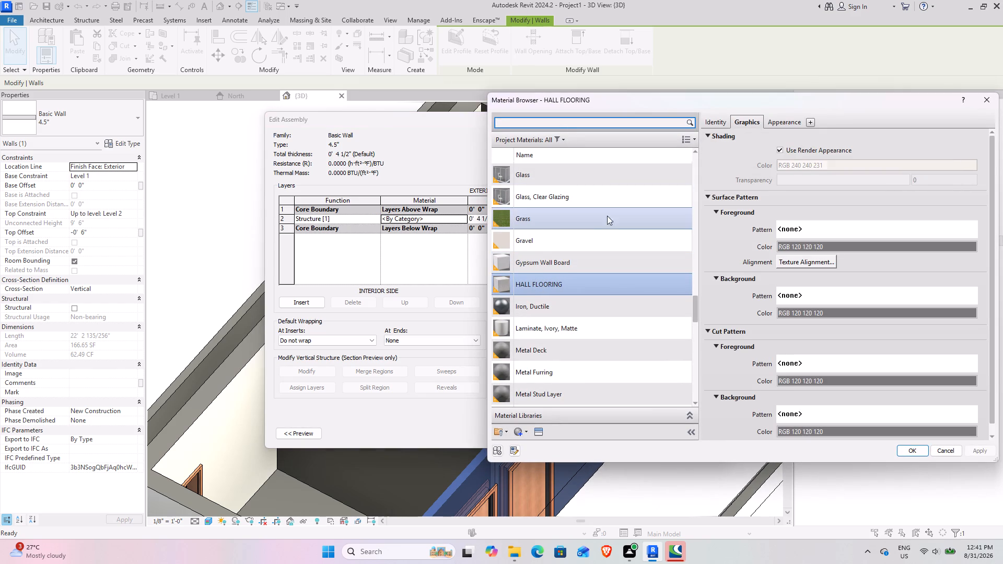
type("BRI")
key("c")
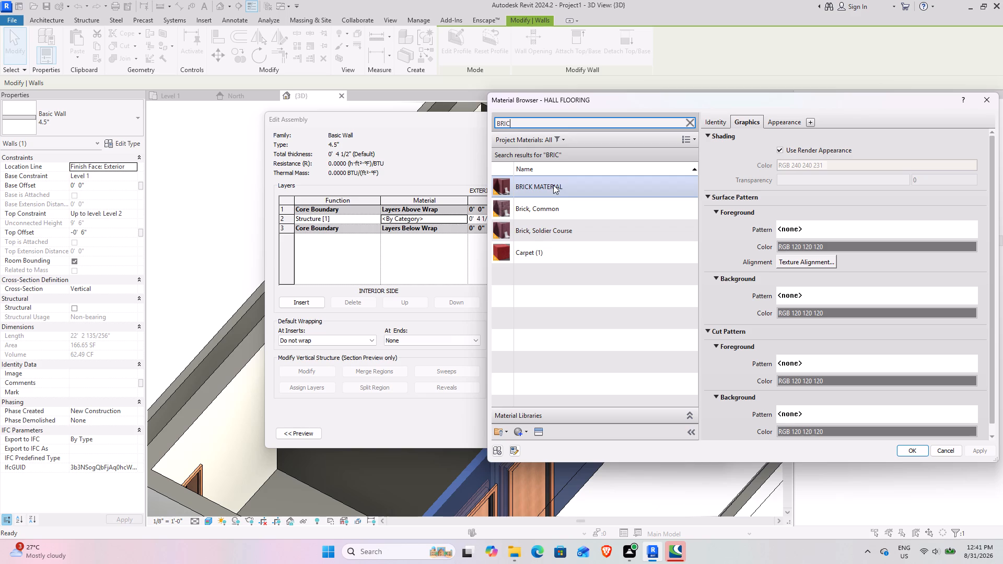
left_click(553, 185)
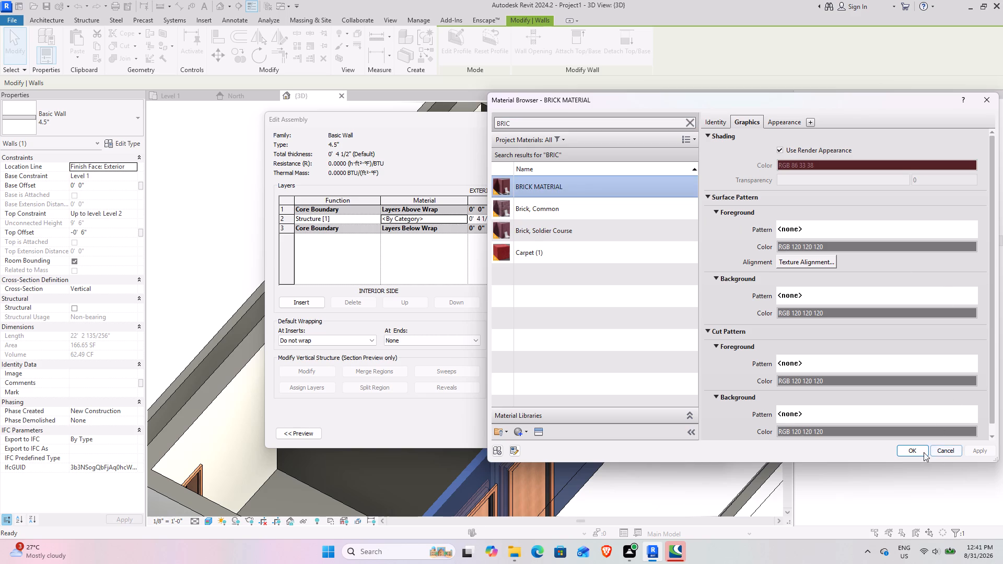
left_click(911, 452)
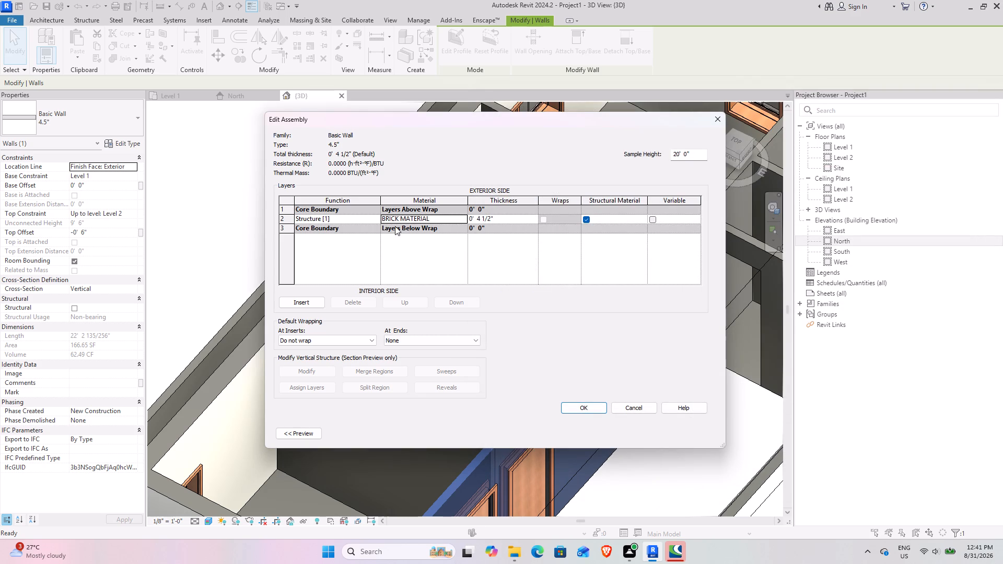
Insert two layers into the 4.5" wall assembly, one outside the exterior core boundary and one inside the interior core boundary.
double_click(303, 299)
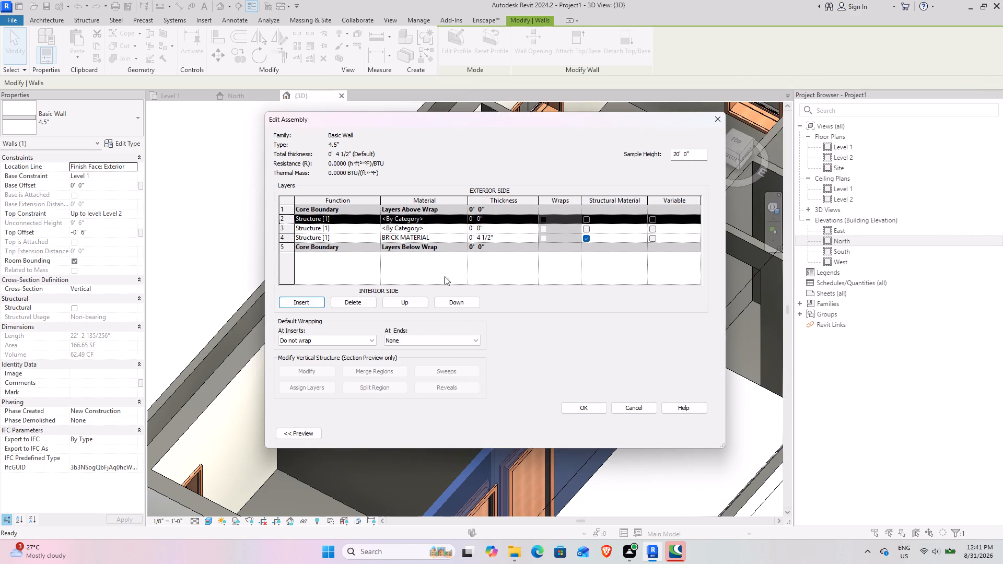
left_click(418, 305)
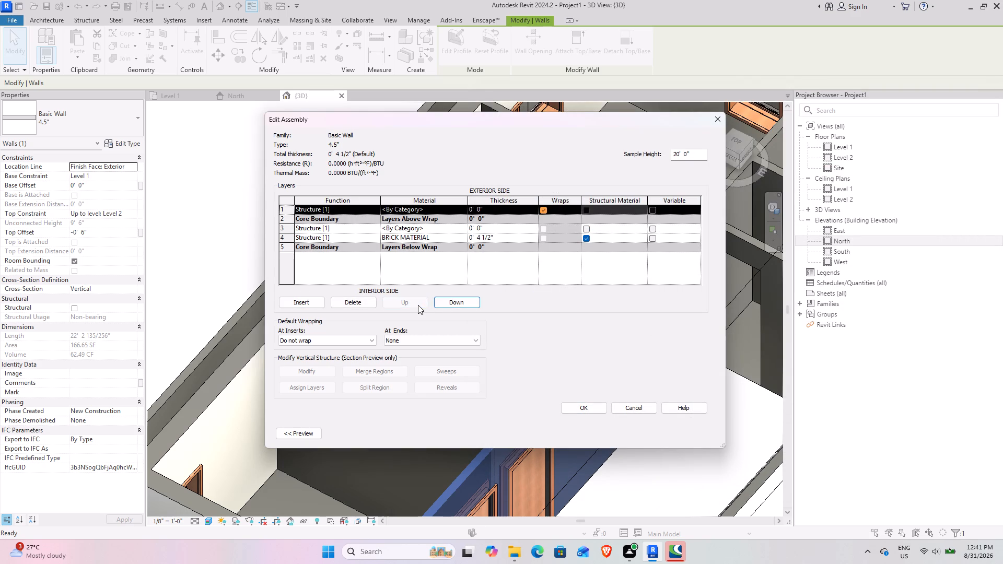
left_click(454, 239)
left_click(449, 230)
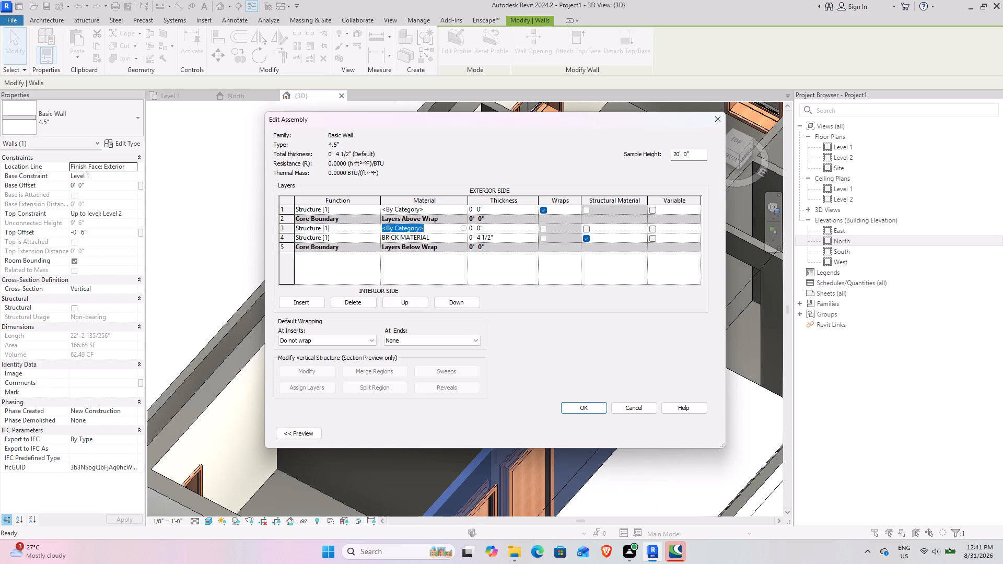
double_click(461, 303)
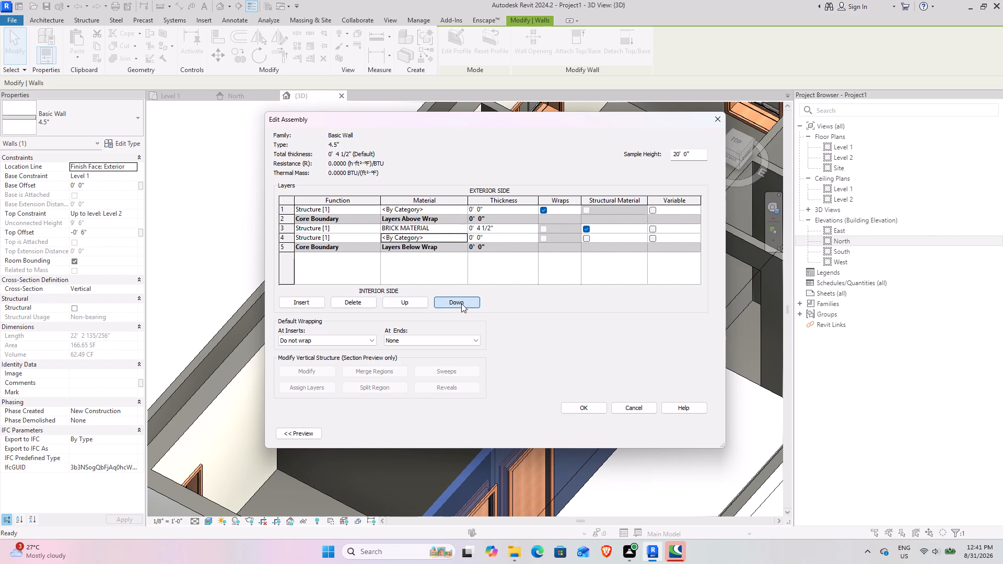
Create a new material named INNER WALL for the interior-side layer of the wall assembly.
left_click(463, 246)
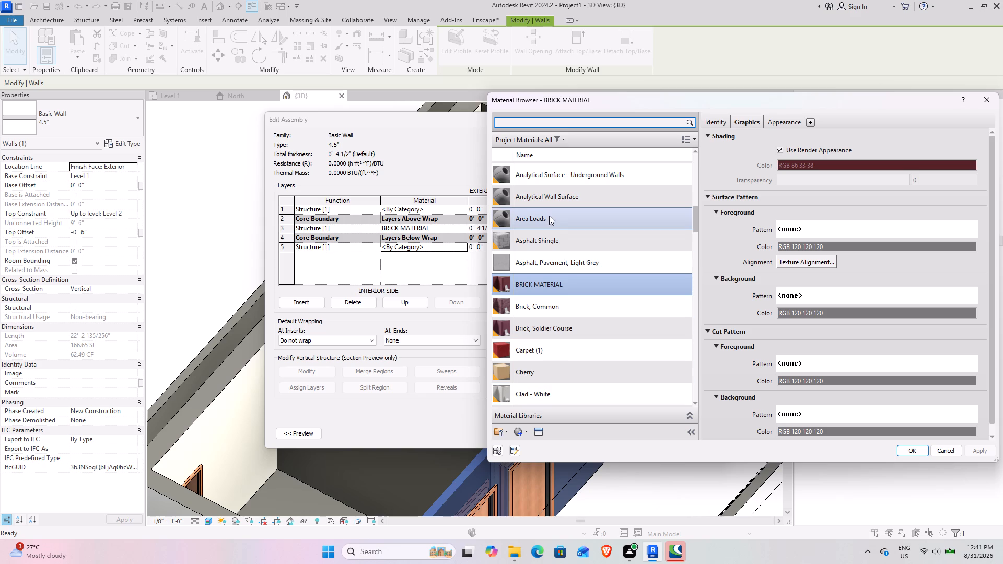
scroll(565, 301, "down", 3)
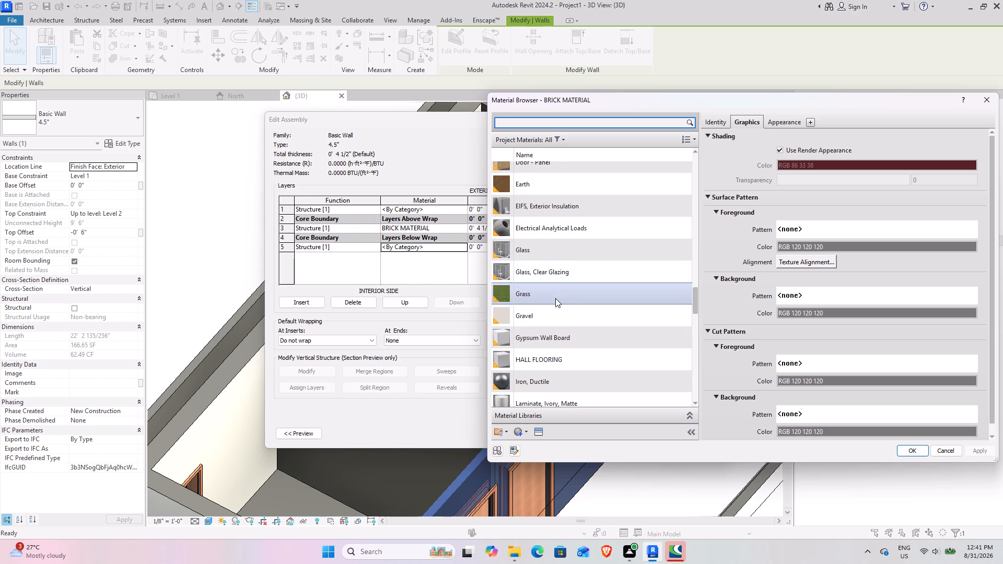
scroll(559, 283, "down", 3)
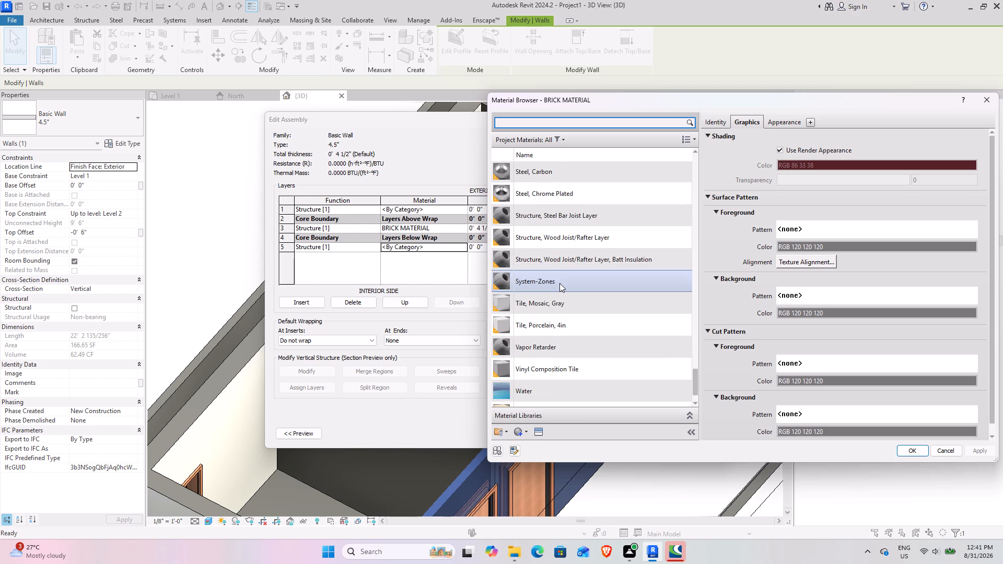
scroll(602, 292, "up", 5)
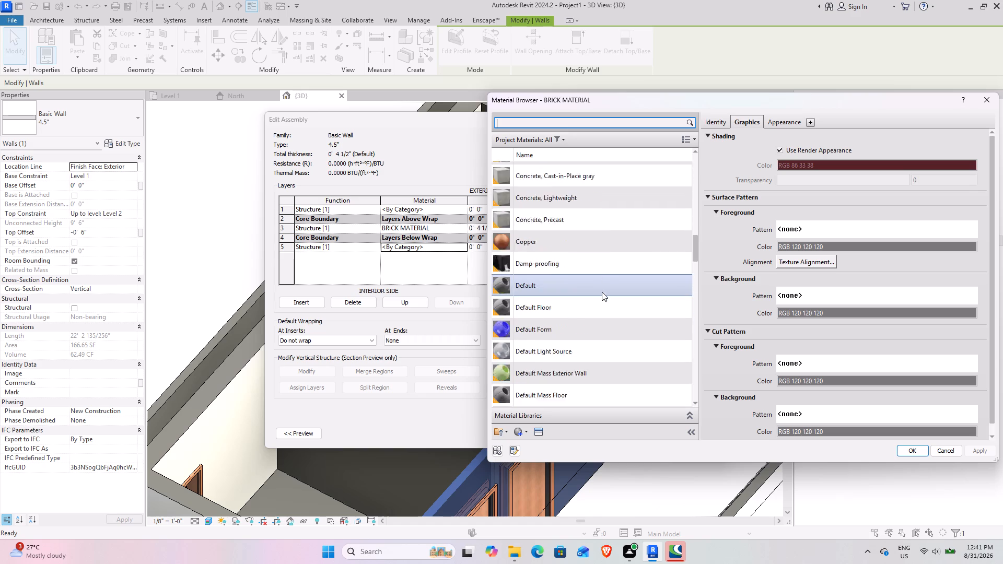
scroll(602, 292, "up", 5)
scroll(602, 292, "down", 7)
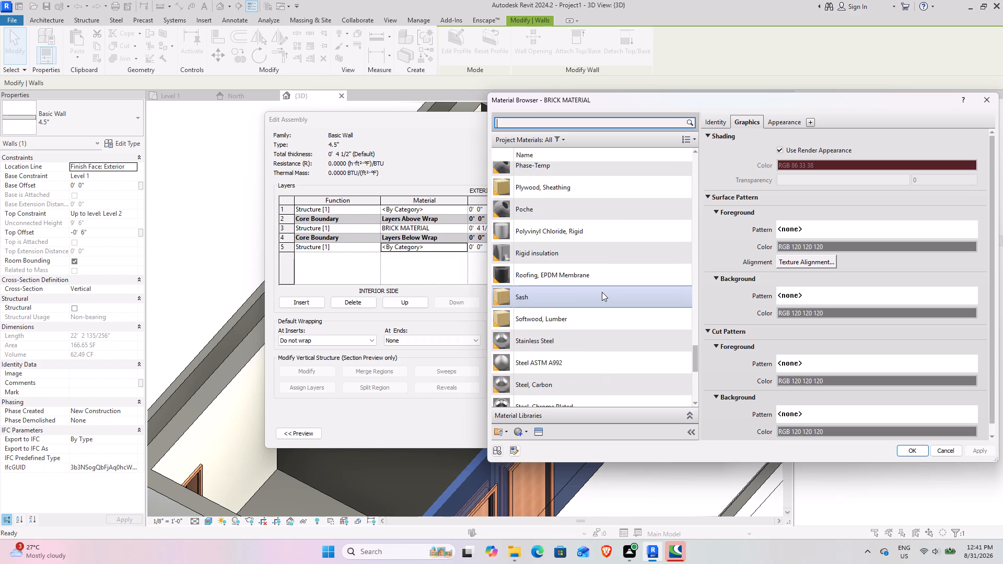
scroll(602, 292, "up", 4)
left_click(719, 120)
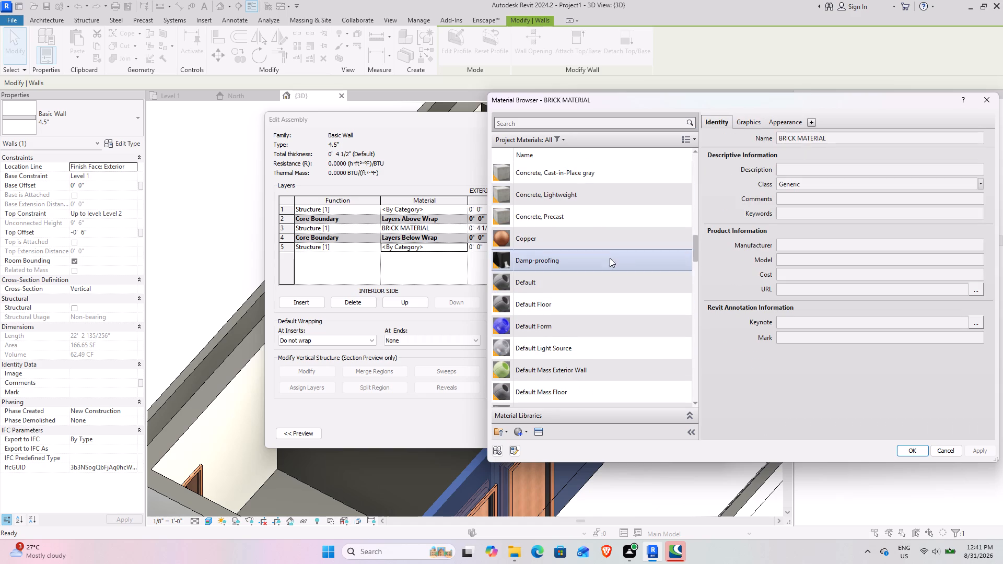
left_click(526, 434)
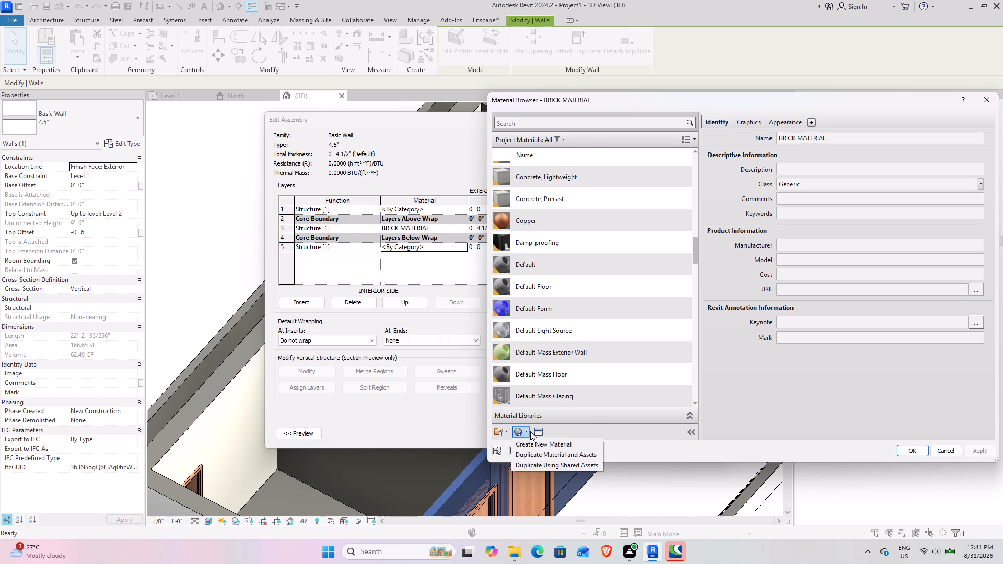
left_click(559, 445)
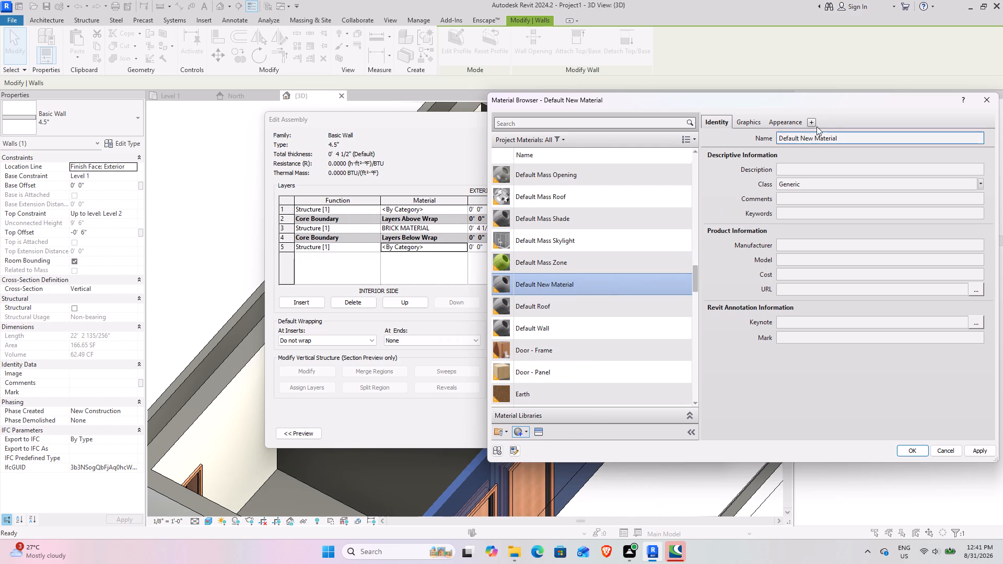
left_click(867, 136)
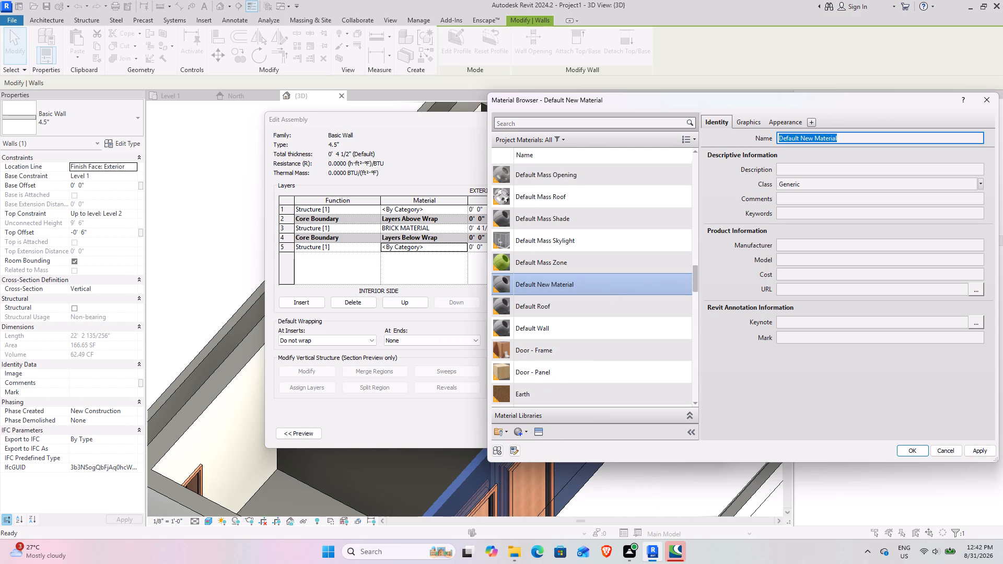
type("INNER WALL")
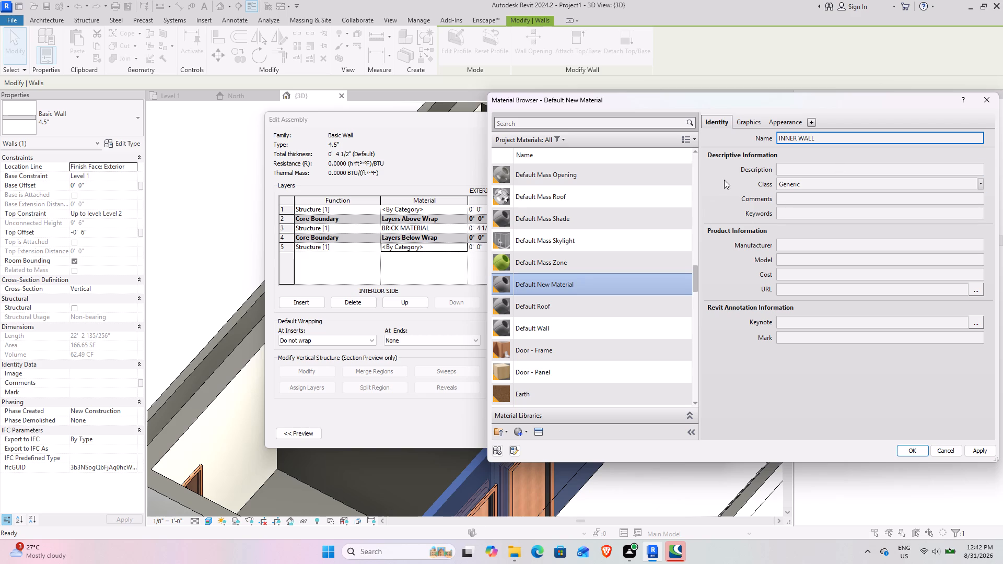
Try several Wall Covering appearance assets on INNER WALL, including Floral White, Tan and Abstract White, settle on Abstract Olive, and close the asset library.
left_click(544, 433)
double_click(56, 154)
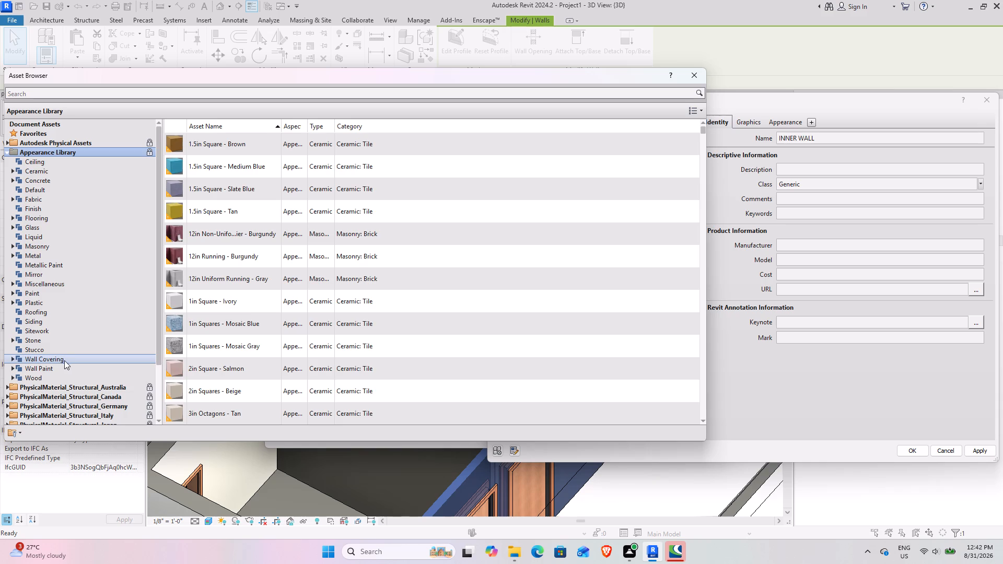
double_click(64, 360)
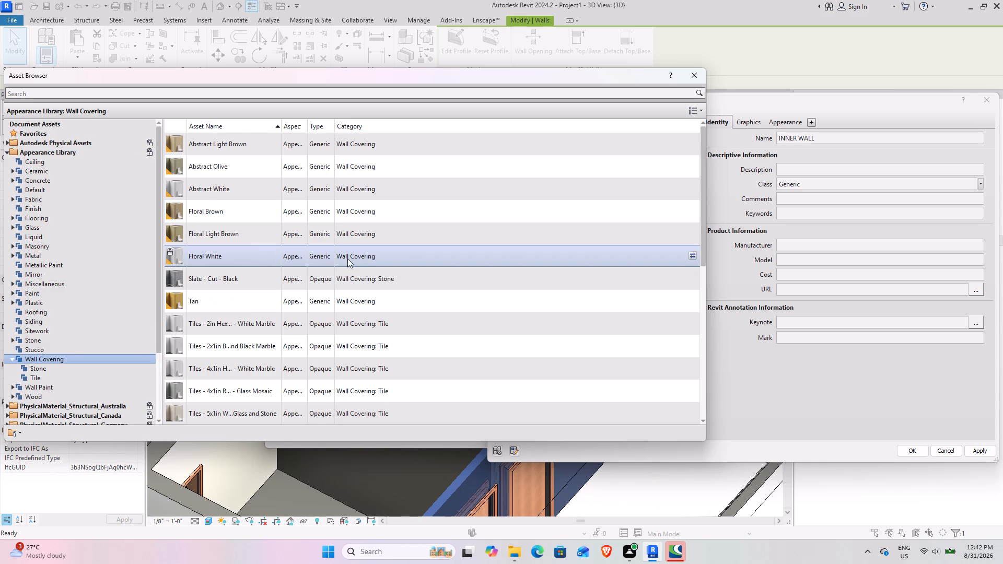
left_click(696, 254)
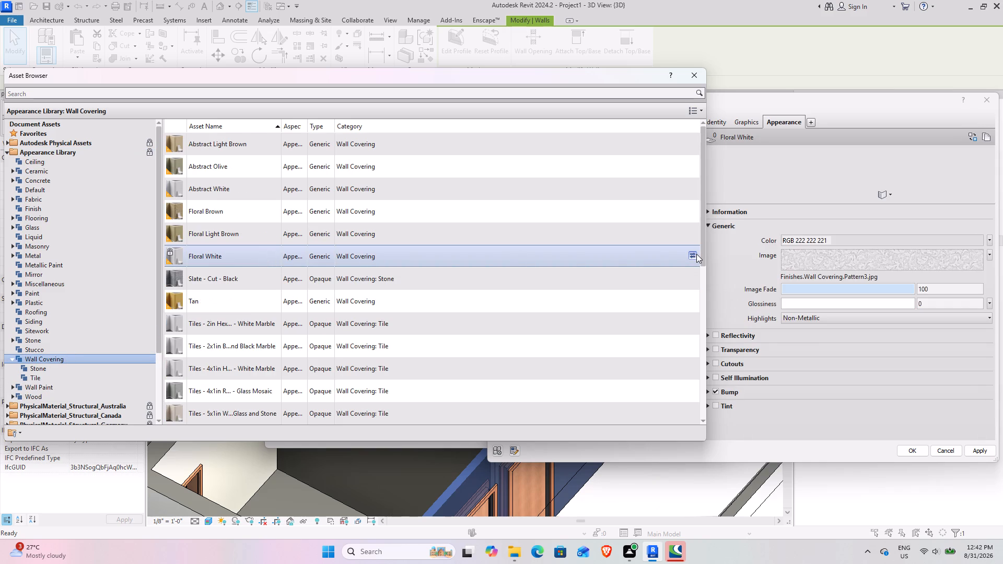
left_click(692, 279)
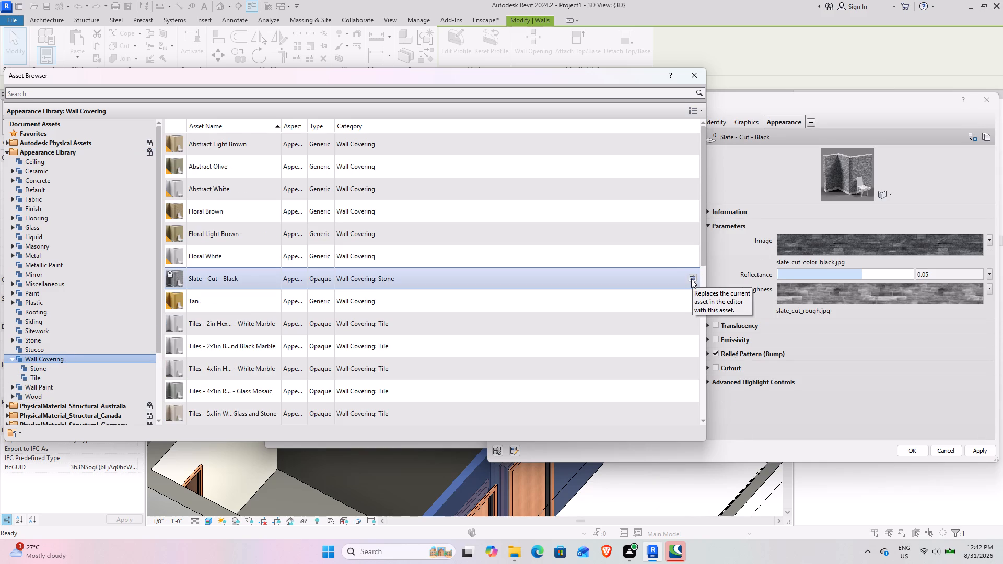
left_click(691, 301)
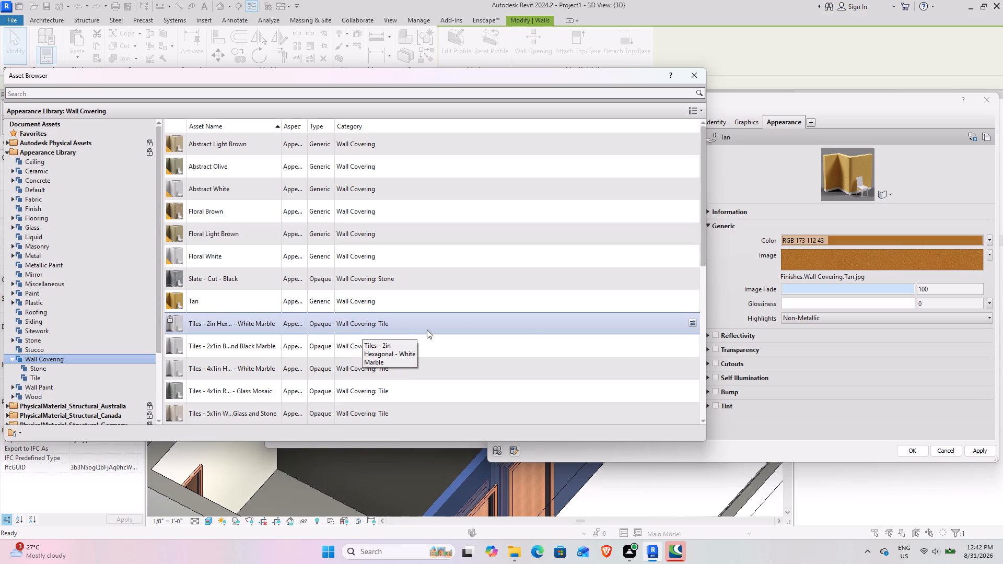
left_click(695, 323)
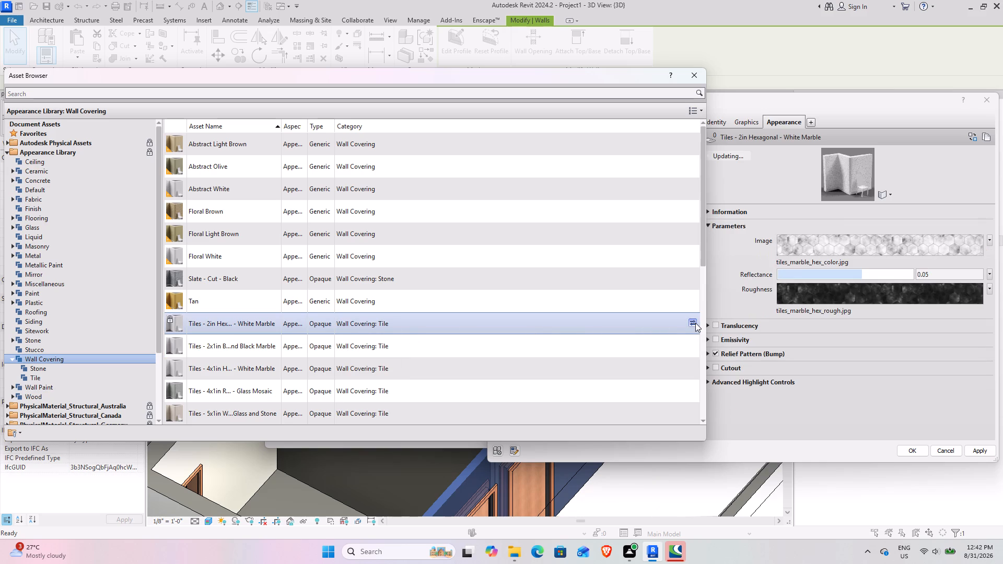
left_click(693, 339)
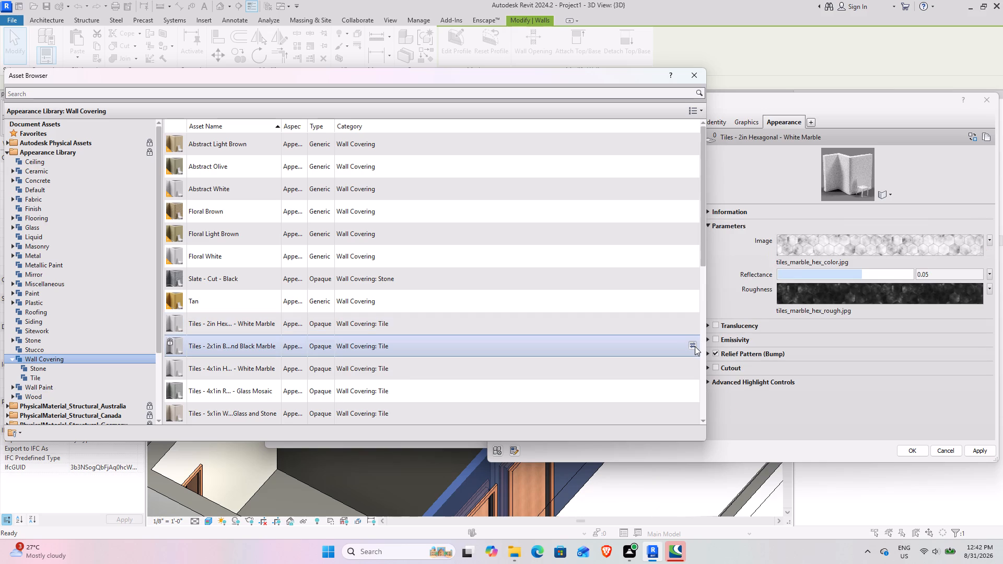
left_click(695, 346)
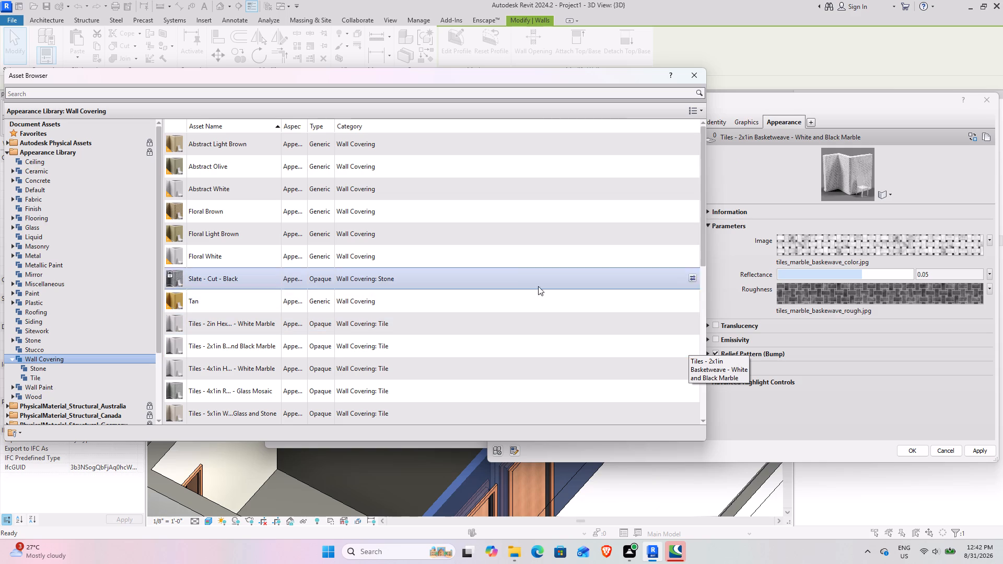
left_click(692, 208)
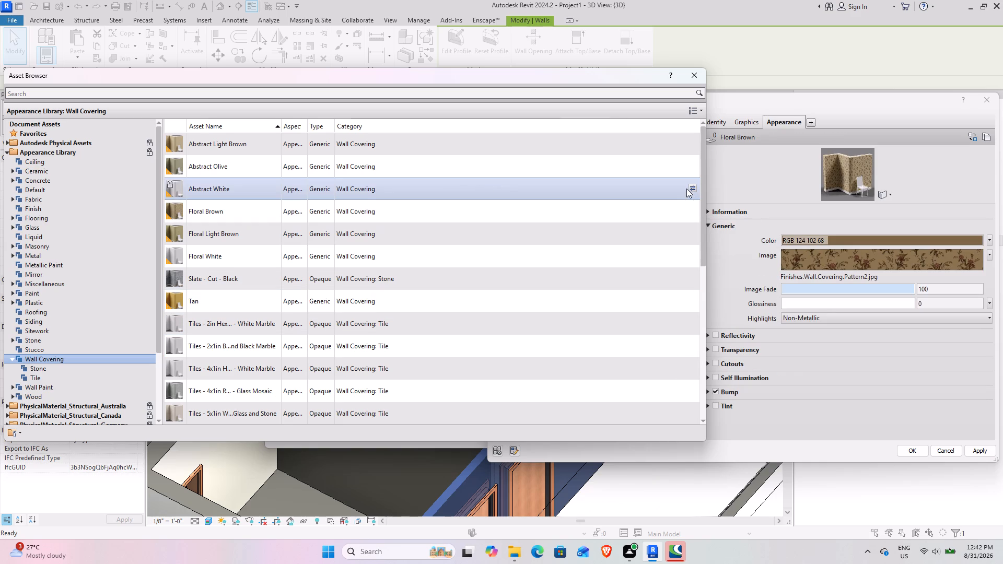
left_click(695, 186)
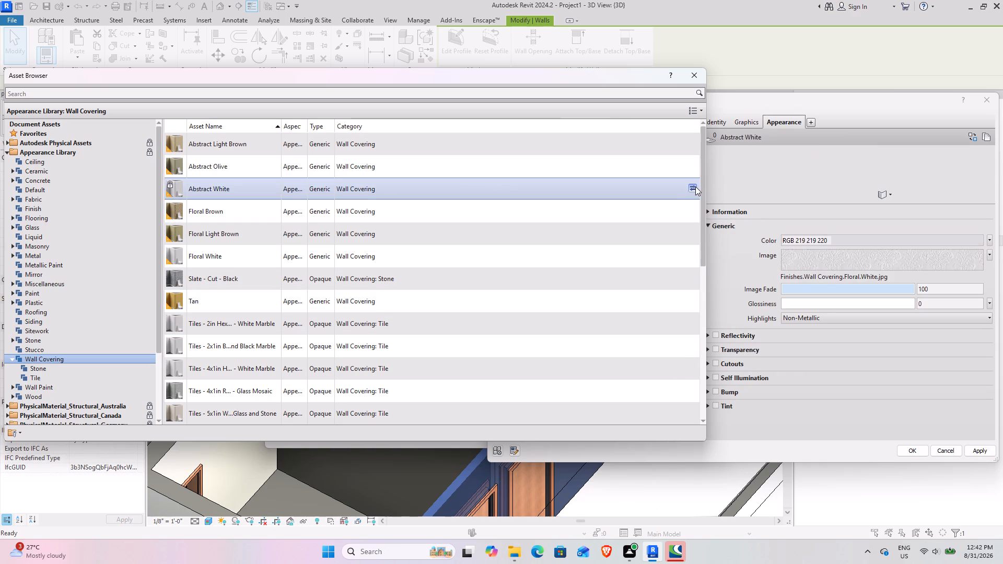
left_click(694, 164)
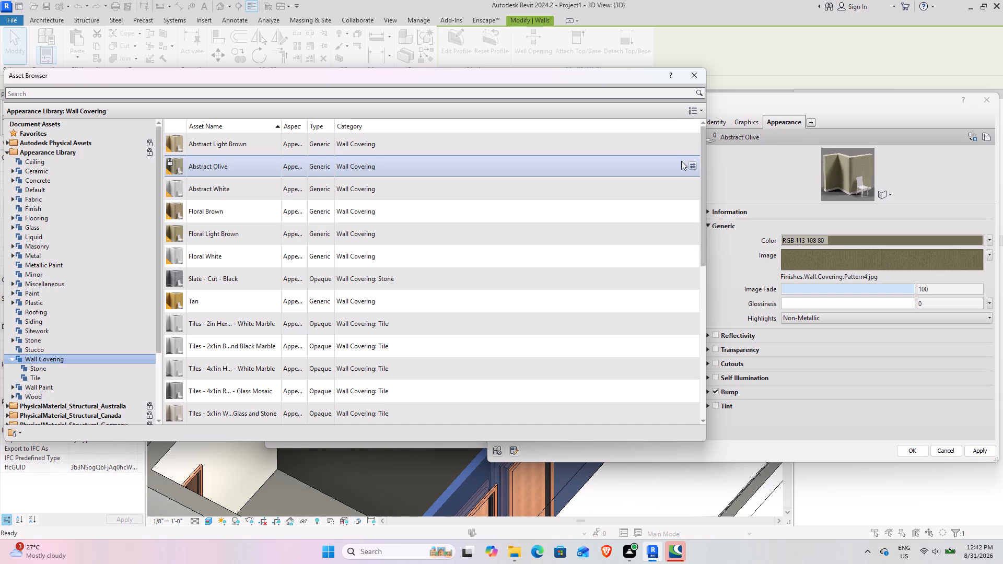
left_click(684, 75)
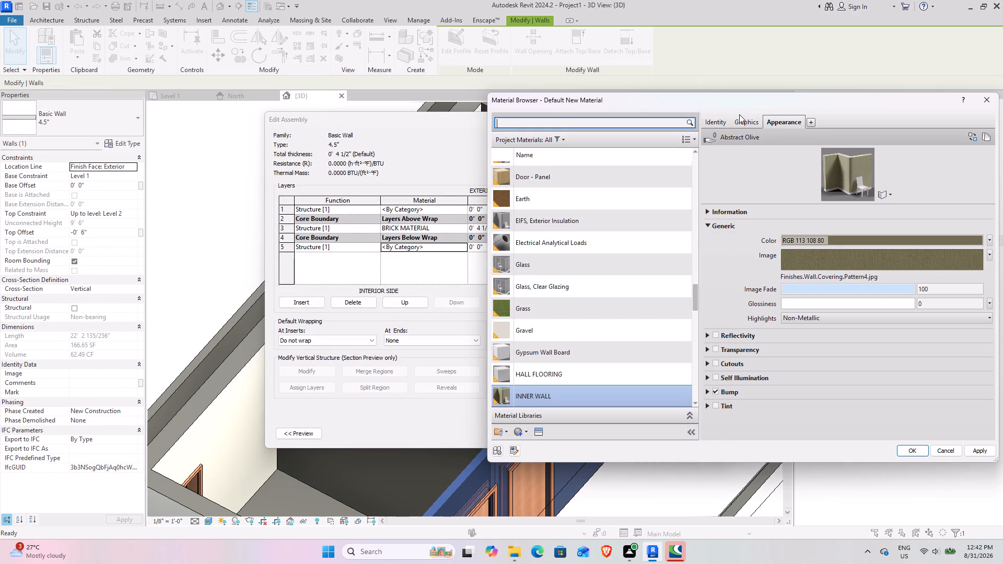
Make INNER WALL use its render appearance for shading, apply the material, and assign it to the interior-side layer.
left_click(736, 122)
left_click(775, 151)
left_click(779, 148)
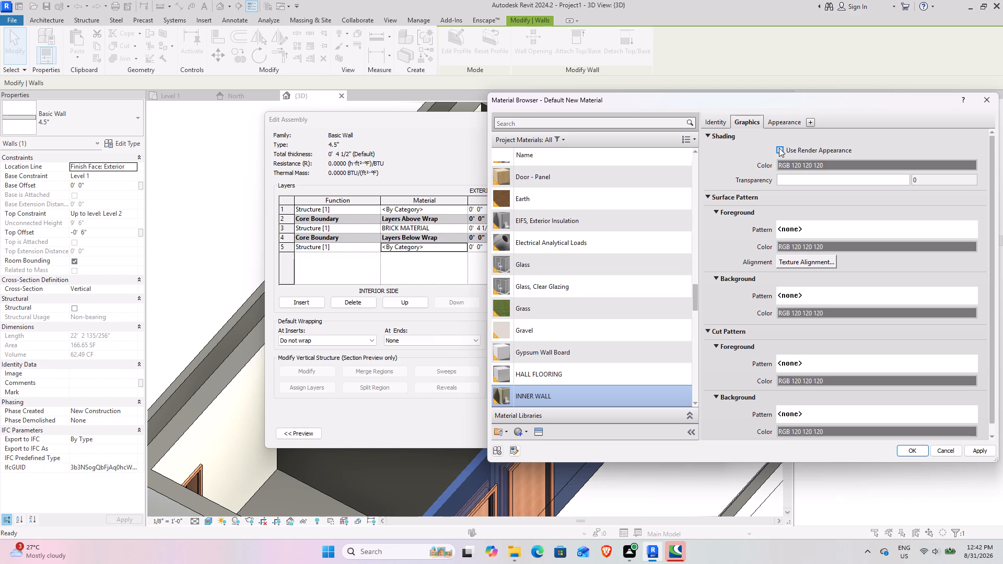
left_click(988, 453)
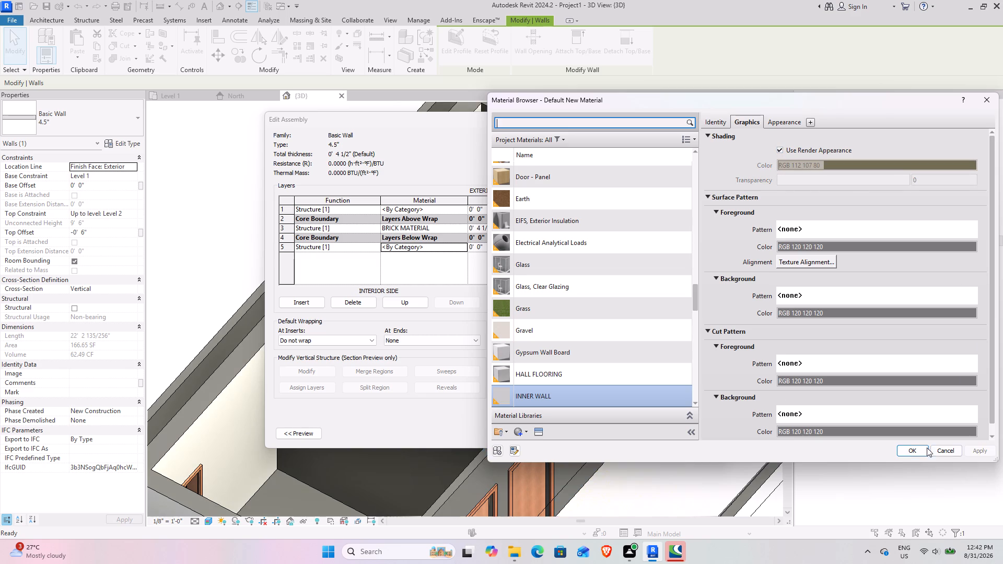
left_click(904, 449)
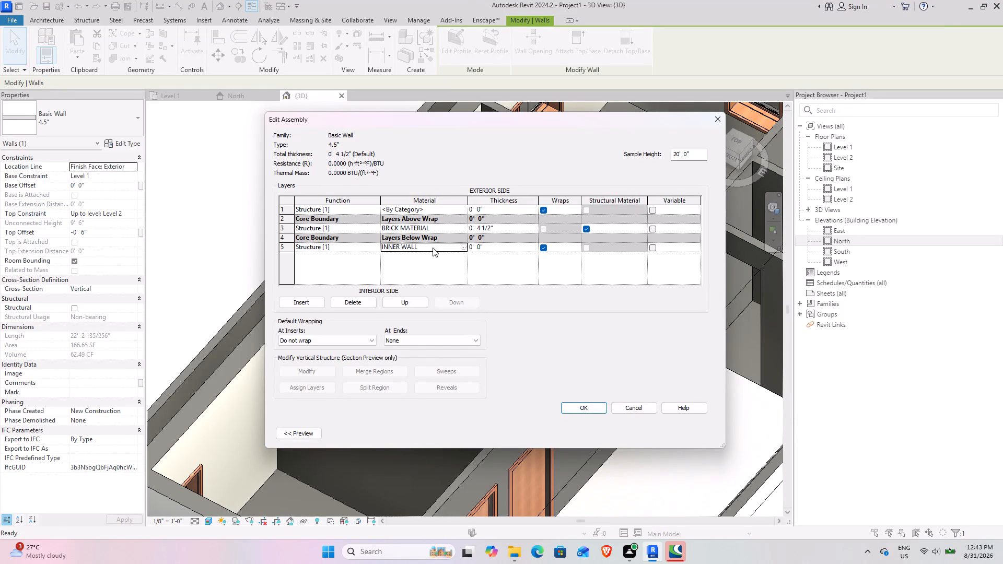
Copy the INNER WALL material assignment from the interior-side layer to the exterior-side layer.
left_click_drag(433, 248, 366, 247)
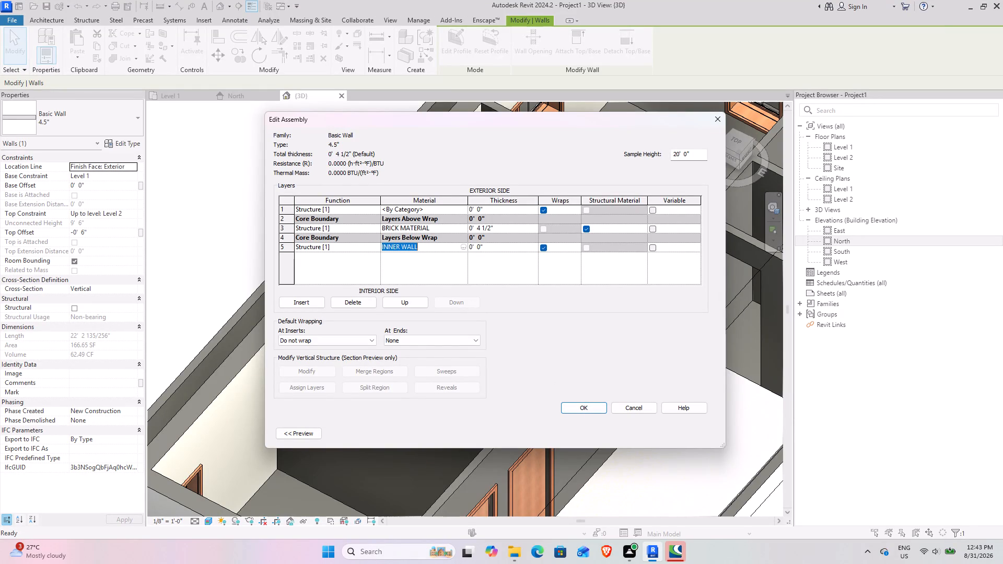
key("ctrl+c")
left_click(452, 211)
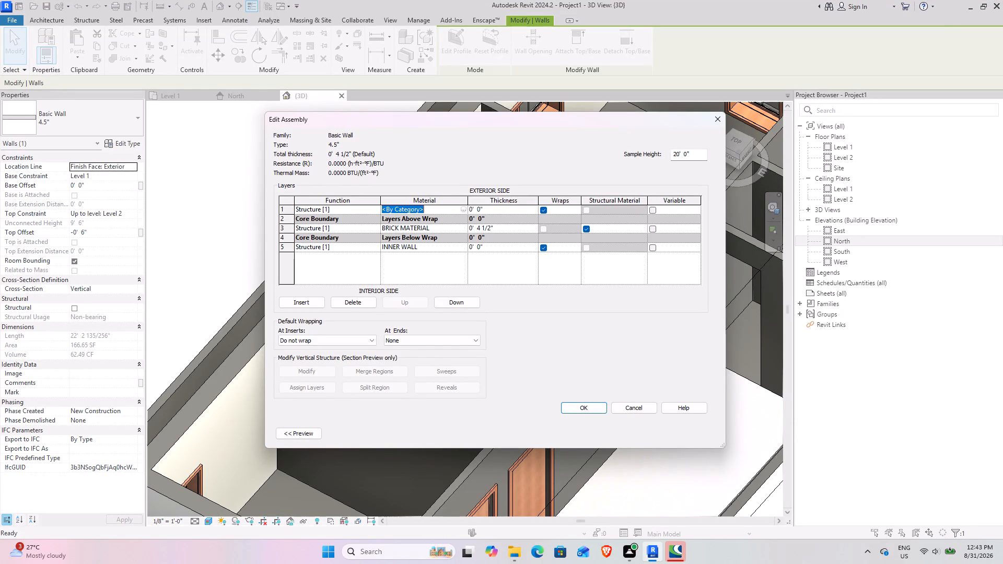
key("ctrl+v")
Set the thickness of the exterior-side INNER WALL layer to 0.5".
left_click(489, 209)
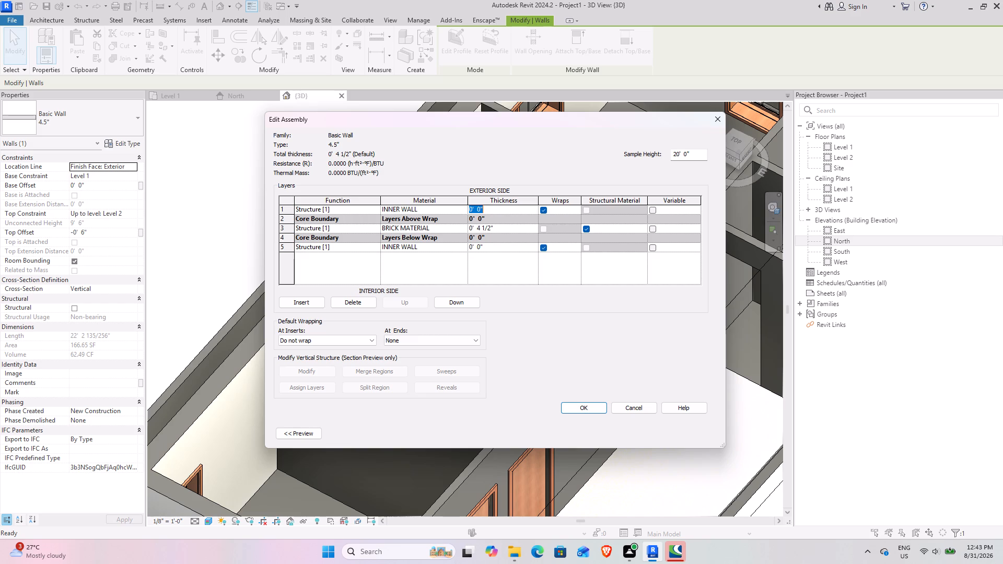
type("1\"")
key("BackSpace")
key("BackSpace")
type(".5")
key("shift+quotedbl")
key("Return")
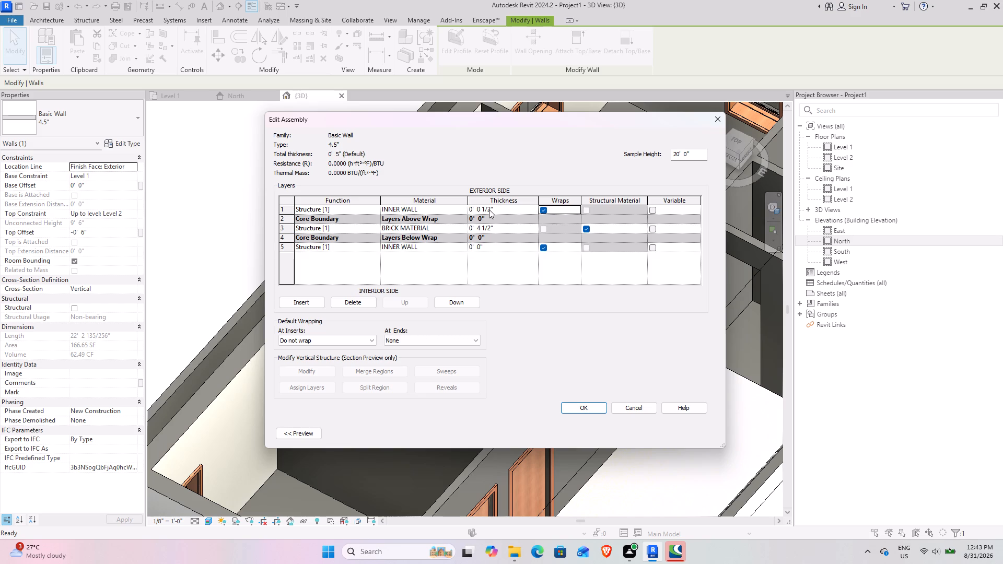
Set the interior-side INNER WALL layer's thickness to 0.5" and apply the updated structure to the 4.5" wall type.
left_click(495, 245)
type(".5\"")
key("Return")
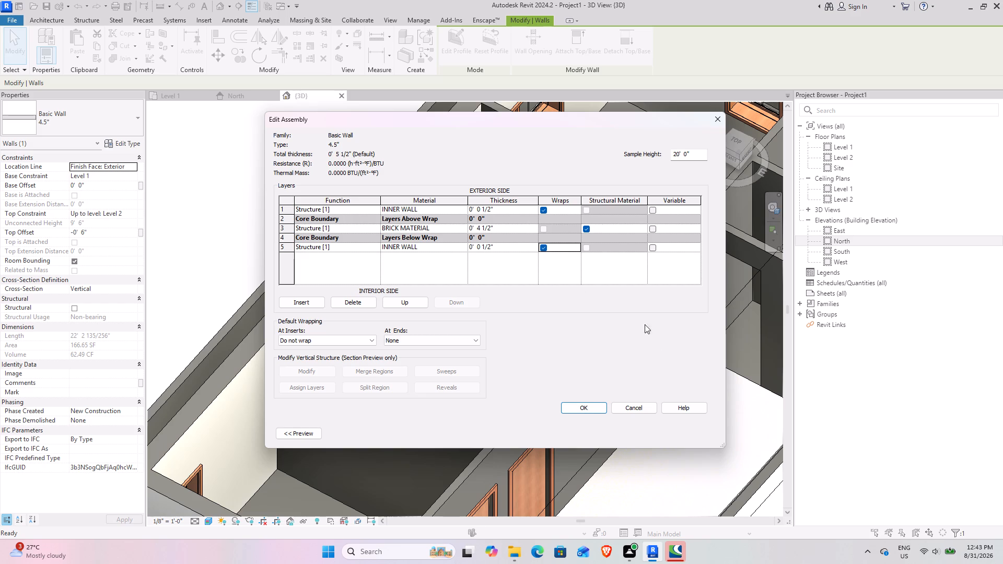
left_click(584, 407)
left_click(700, 435)
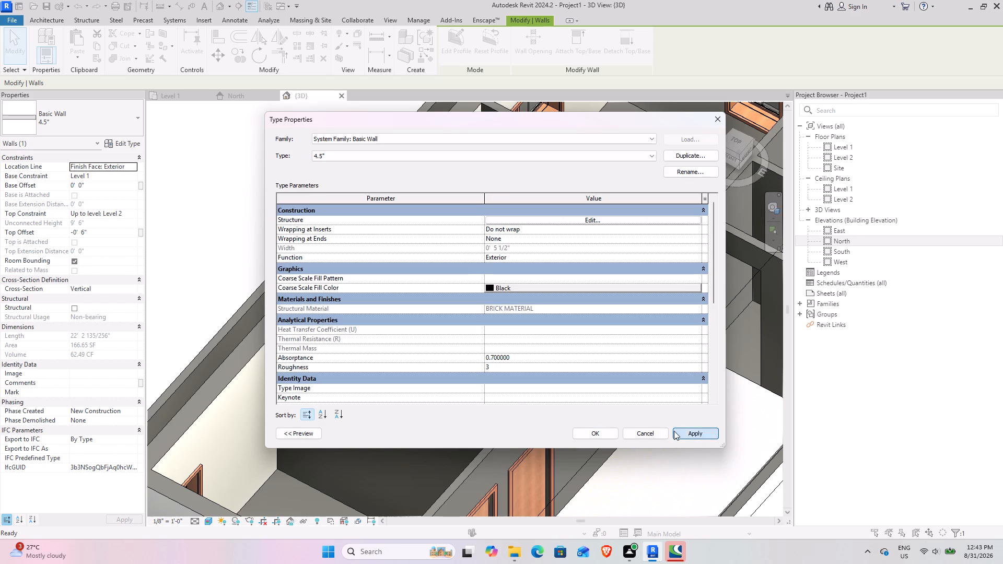
left_click(594, 431)
left_click(249, 221)
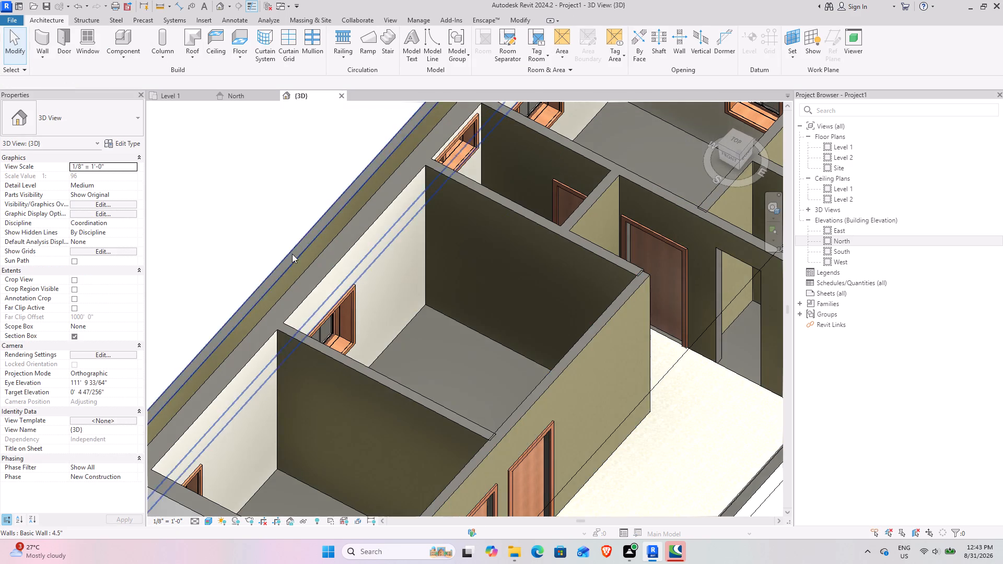
Examine the wall finishes, rooms, staircase and front gate of the house in 3D from several angles.
scroll(292, 254, "down", 8)
middle_click_drag(326, 312, 308, 206, "shift")
scroll(394, 256, "up", 3)
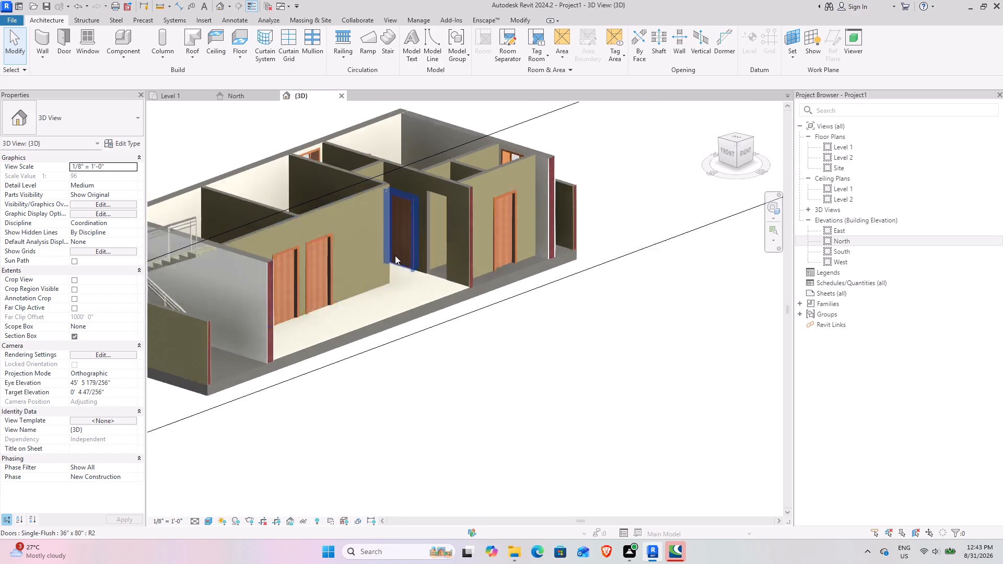
scroll(395, 255, "up", 1)
scroll(317, 297, "down", 4)
middle_click_drag(299, 316, 314, 309, "shift")
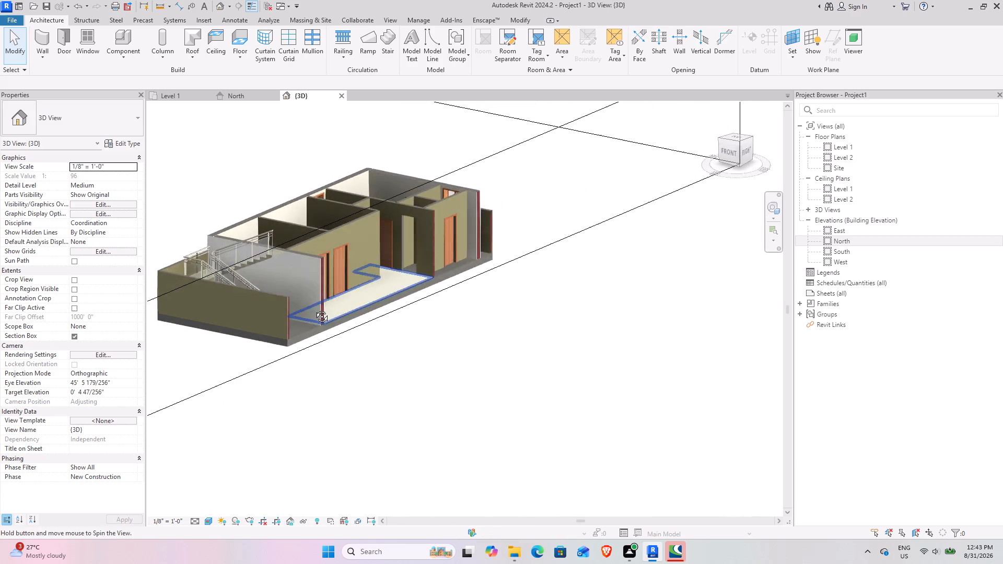
middle_click_drag(314, 309, 312, 309, "shift")
scroll(289, 309, "up", 4)
middle_click_drag(269, 336, 310, 304, "shift")
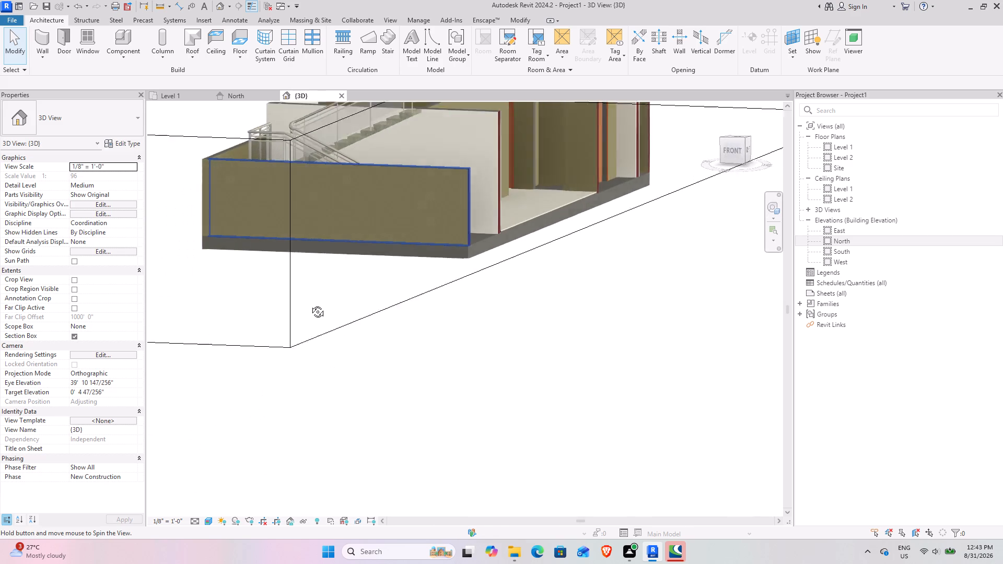
middle_click_drag(310, 304, 296, 326, "shift")
scroll(296, 326, "up", 1, "shift")
scroll(296, 326, "down", 4)
middle_click_drag(307, 320, 270, 328)
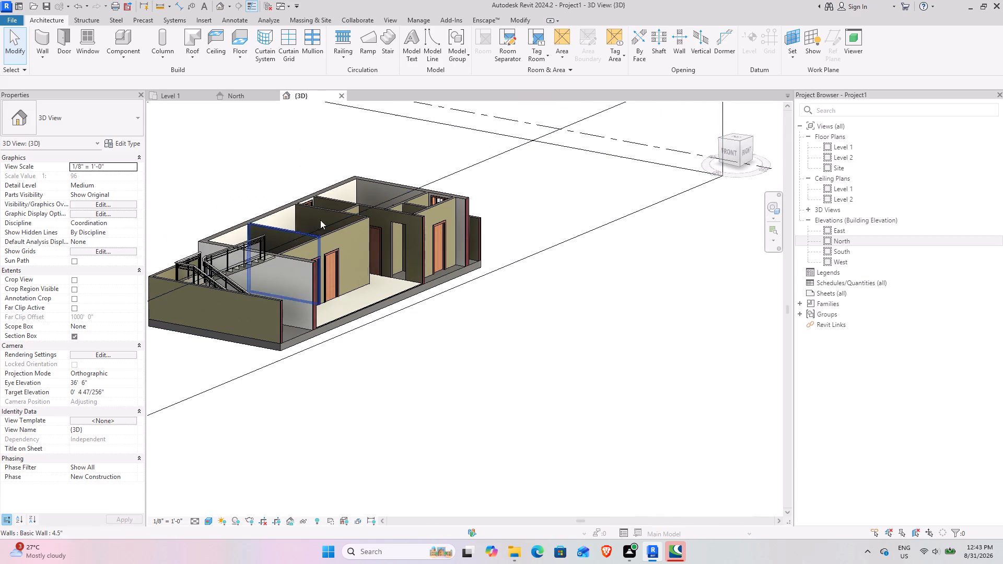
left_click(469, 167)
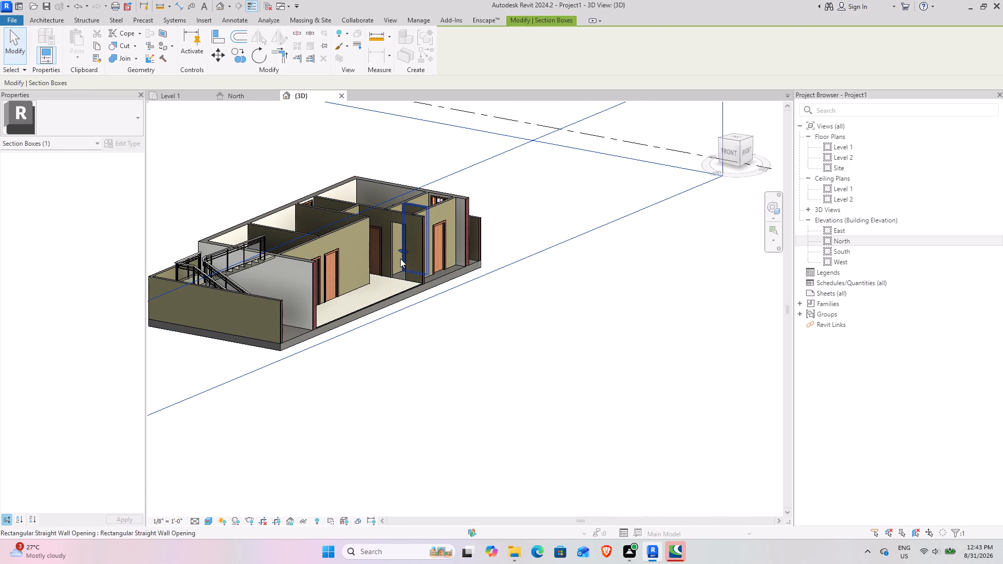
left_click_drag(402, 251, 613, 353)
left_click(500, 359)
middle_click_drag(421, 352, 476, 401, "shift")
scroll(463, 347, "up", 7)
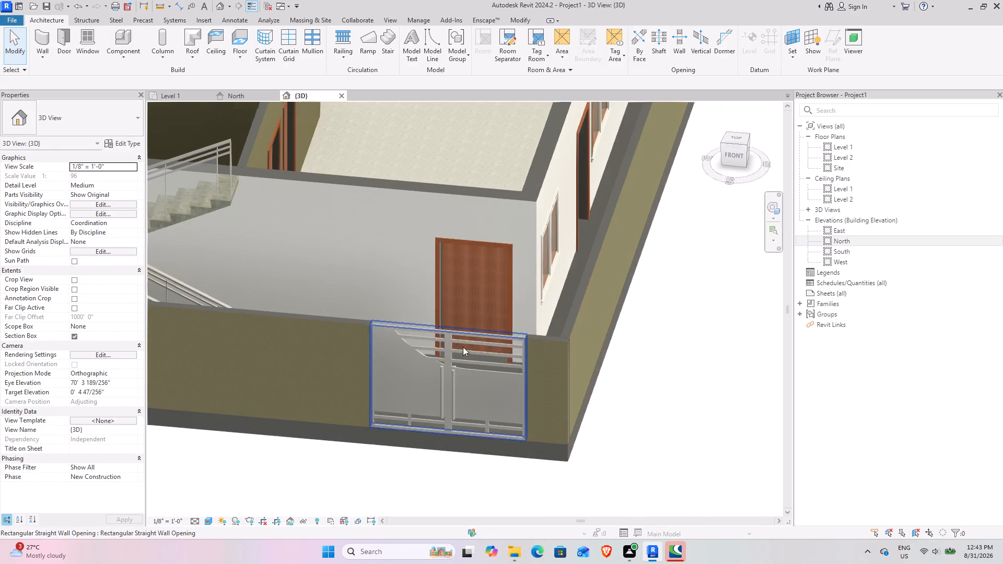
scroll(453, 362, "up", 1, "shift")
middle_click_drag(453, 362, 471, 288, "shift")
middle_click_drag(473, 290, 449, 439)
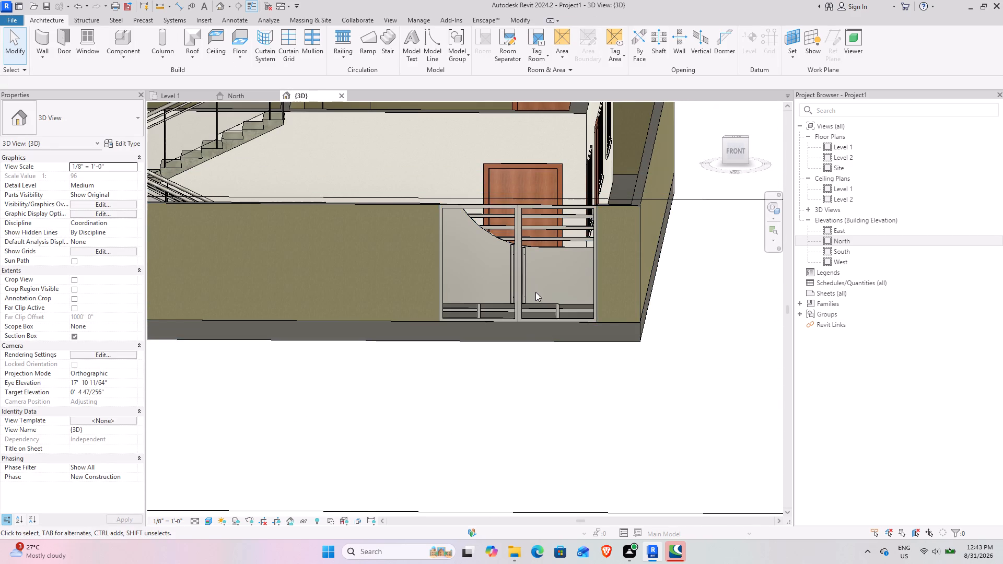
scroll(517, 328, "down", 5)
middle_click_drag(475, 335, 403, 330, "shift")
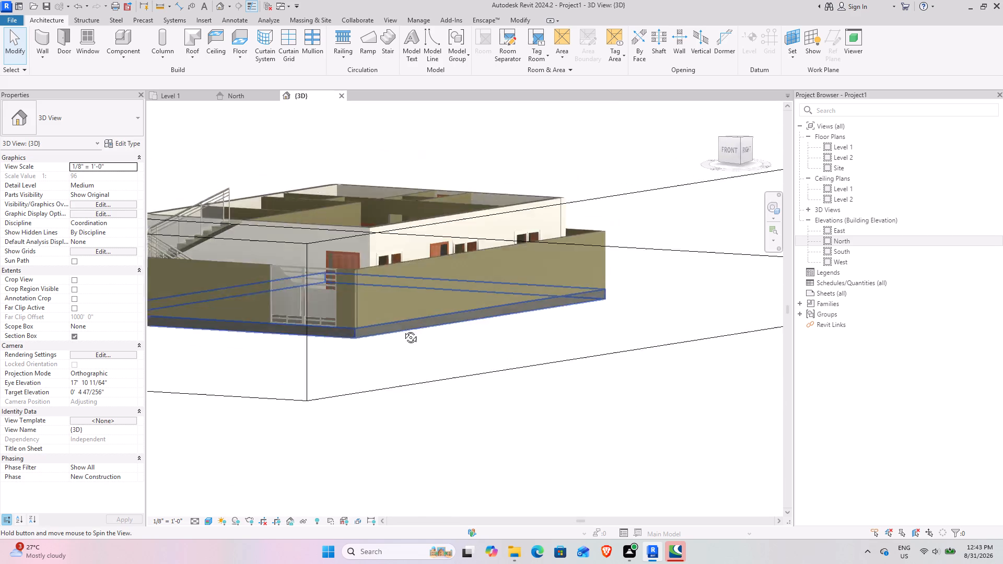
middle_click_drag(403, 330, 442, 387, "shift")
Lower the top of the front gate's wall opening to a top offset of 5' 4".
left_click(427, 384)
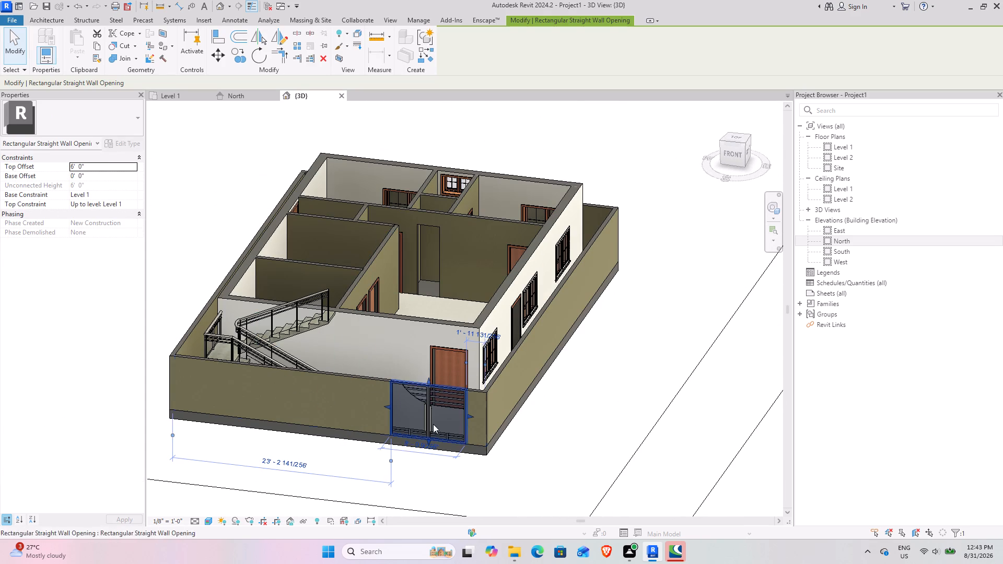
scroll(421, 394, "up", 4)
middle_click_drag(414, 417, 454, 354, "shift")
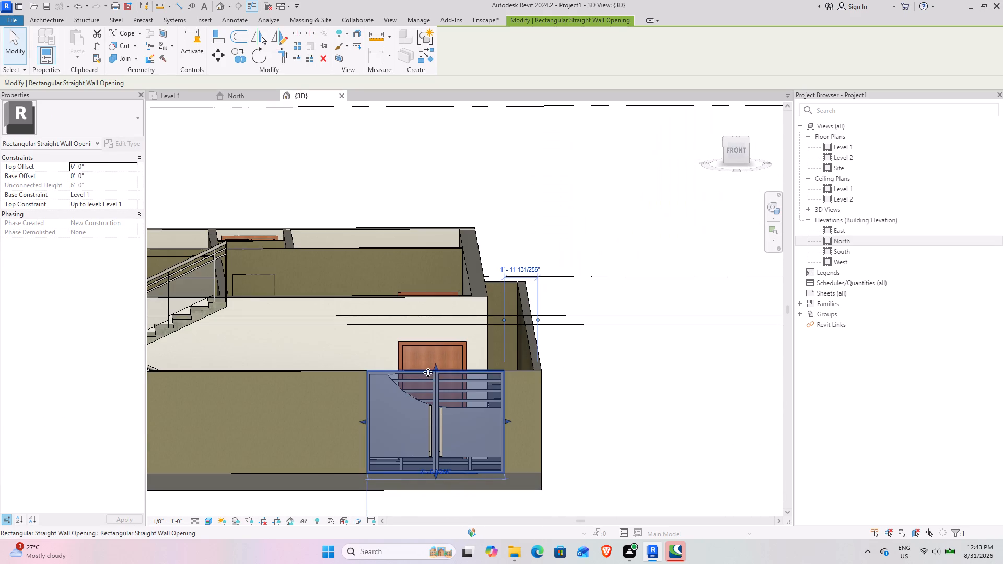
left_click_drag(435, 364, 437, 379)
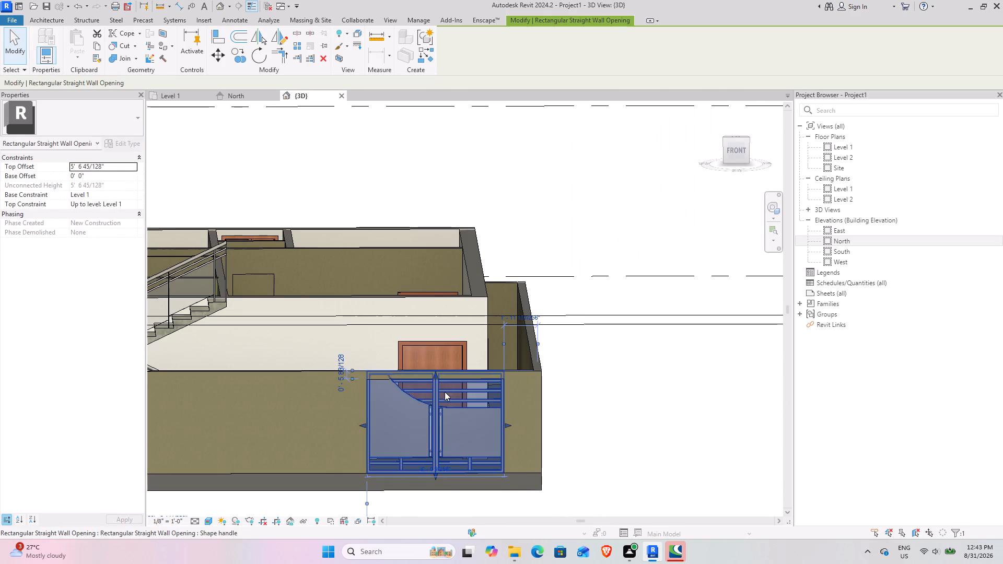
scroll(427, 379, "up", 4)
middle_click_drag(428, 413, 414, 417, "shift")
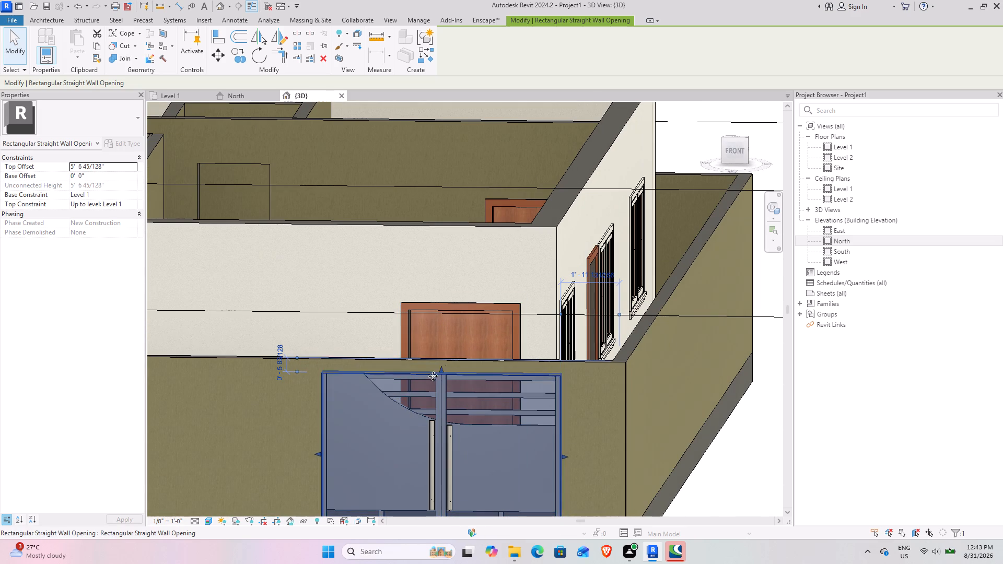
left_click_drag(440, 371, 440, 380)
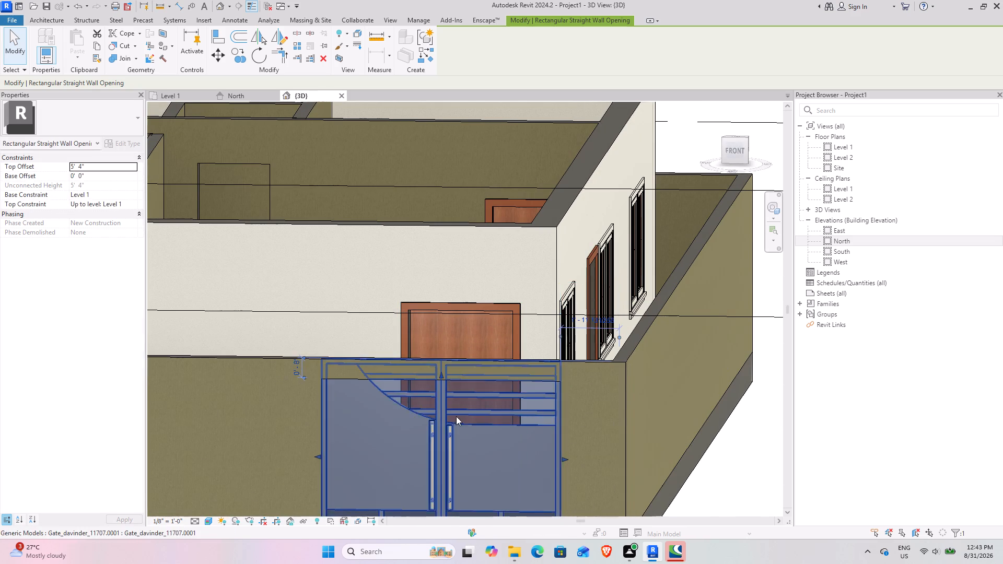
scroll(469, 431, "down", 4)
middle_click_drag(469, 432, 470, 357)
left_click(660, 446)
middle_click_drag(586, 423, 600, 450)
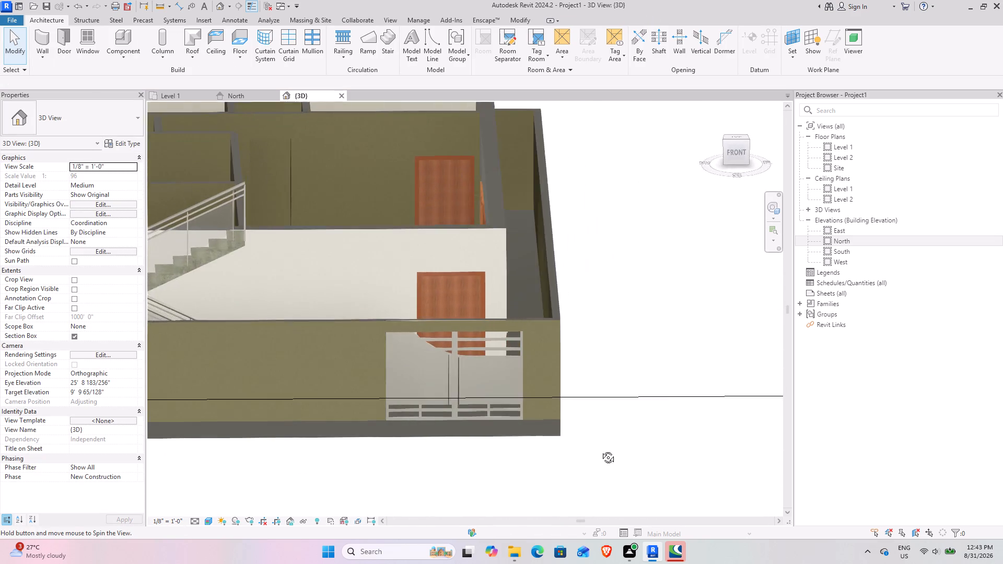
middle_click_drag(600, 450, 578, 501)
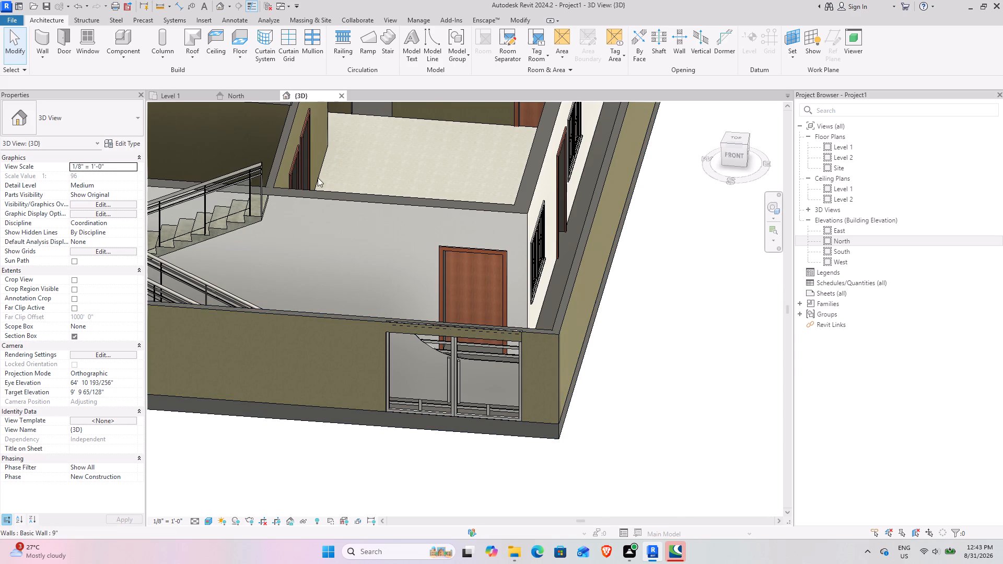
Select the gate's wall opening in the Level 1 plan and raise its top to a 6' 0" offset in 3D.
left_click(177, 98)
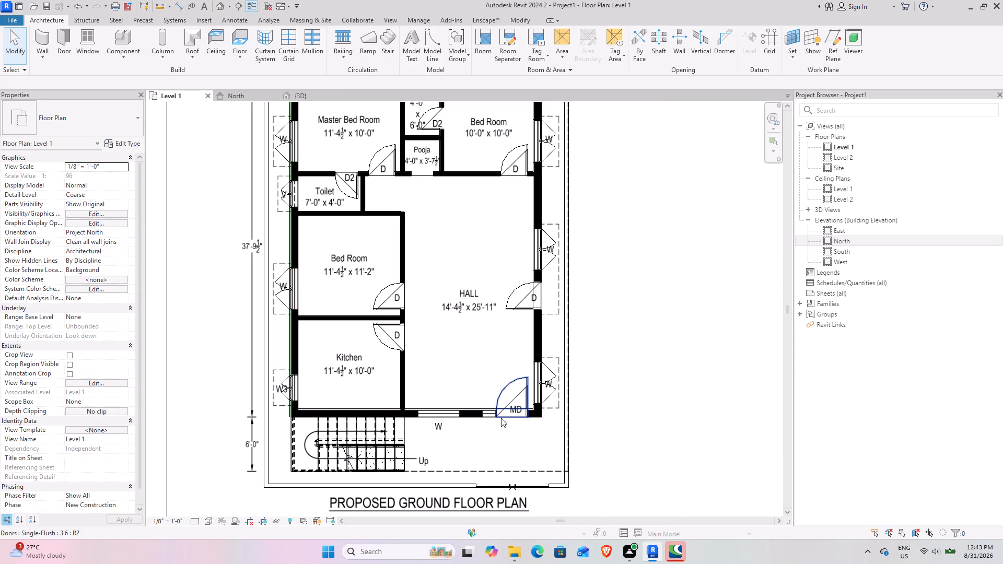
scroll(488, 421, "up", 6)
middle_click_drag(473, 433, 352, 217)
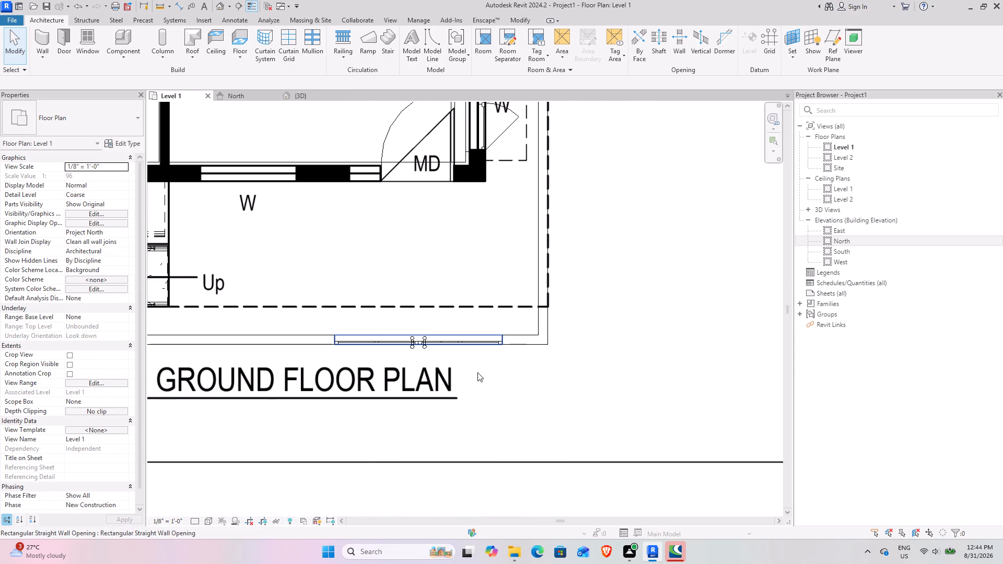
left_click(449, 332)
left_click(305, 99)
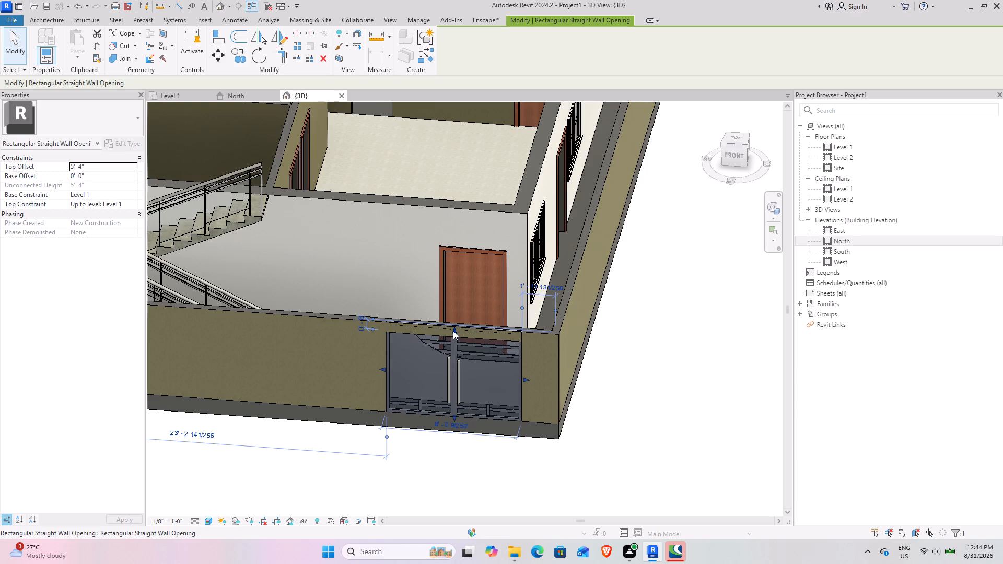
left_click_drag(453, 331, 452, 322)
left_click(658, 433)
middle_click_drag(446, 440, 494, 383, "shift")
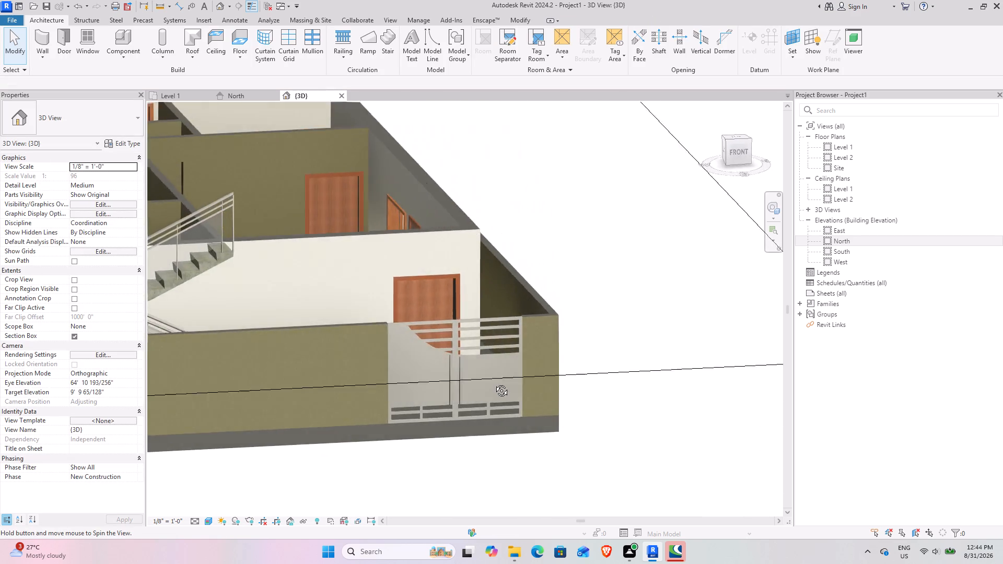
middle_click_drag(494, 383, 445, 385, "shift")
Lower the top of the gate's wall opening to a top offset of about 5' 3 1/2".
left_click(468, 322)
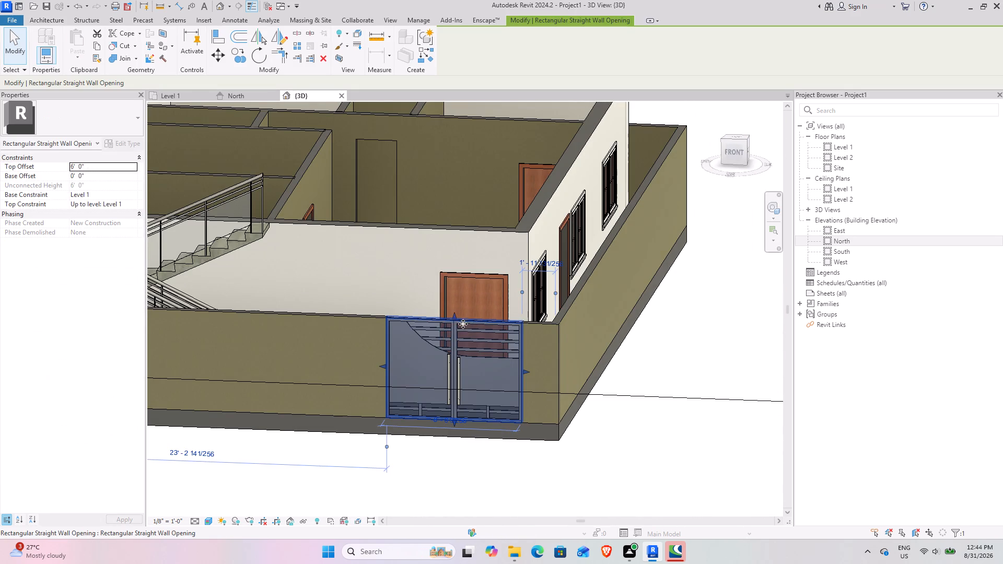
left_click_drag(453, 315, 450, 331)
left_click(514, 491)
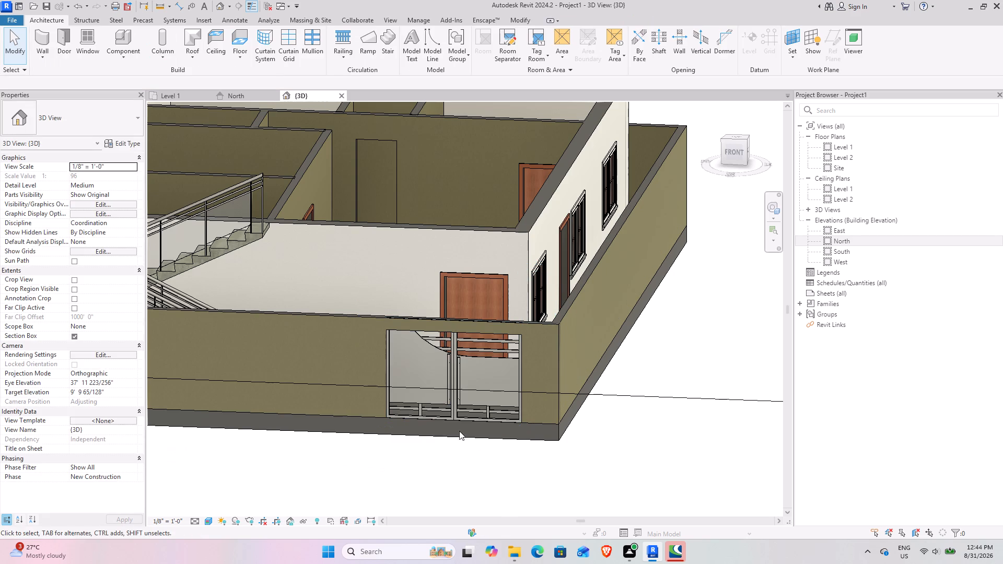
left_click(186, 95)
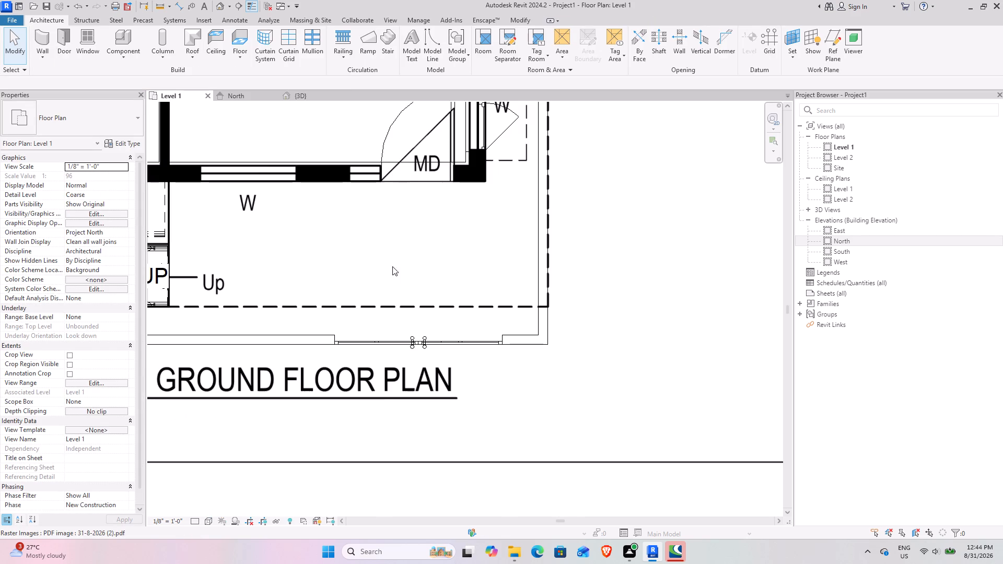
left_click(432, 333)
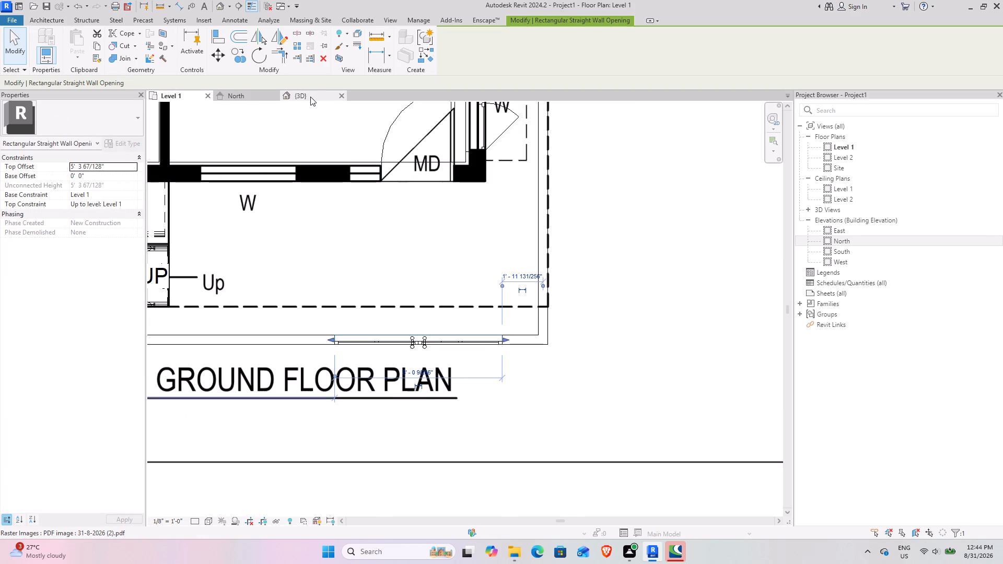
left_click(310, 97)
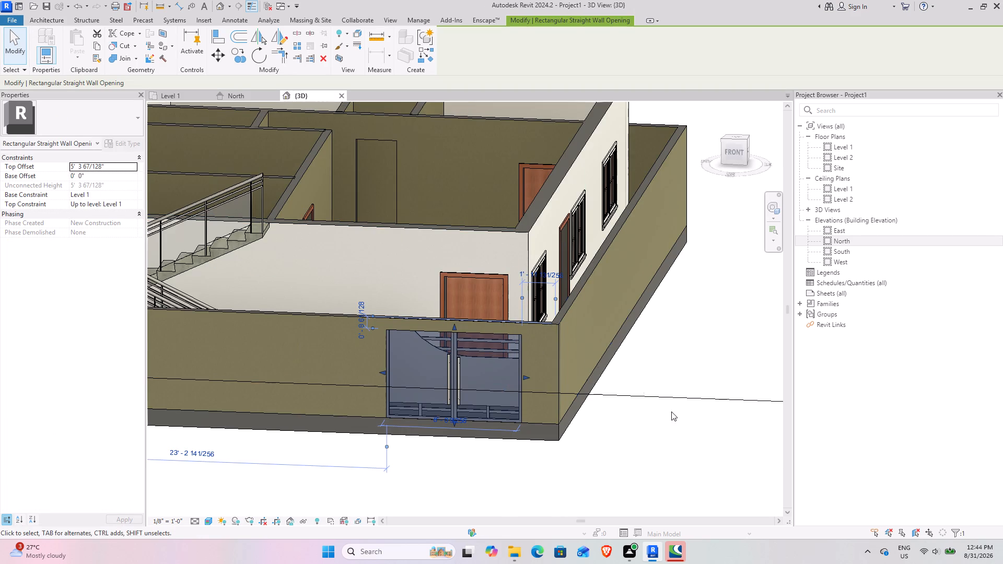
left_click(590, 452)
Select the gate's wall opening in the Level 1 plan and set its top offset to 7' in the 3D view.
left_click(165, 100)
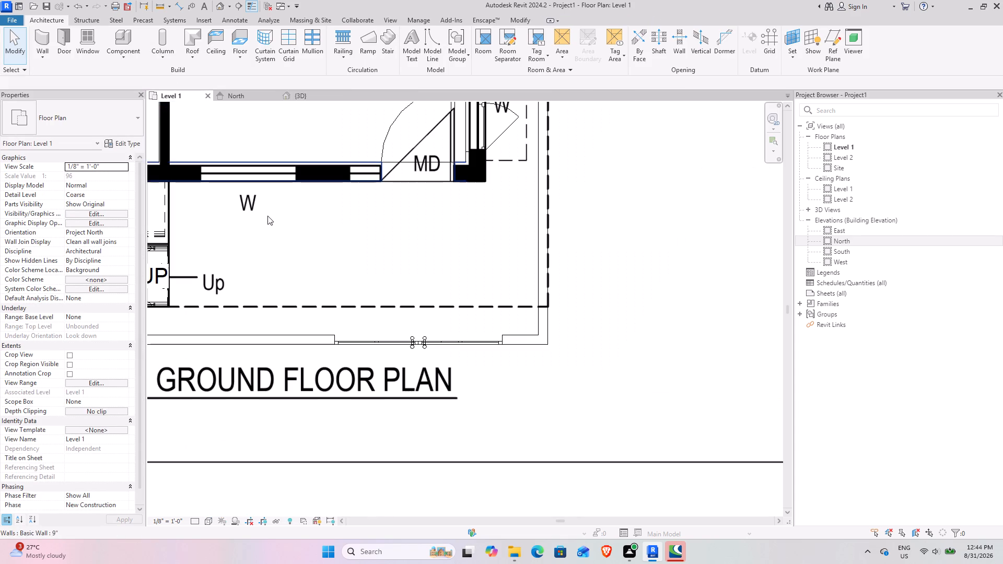
left_click(494, 335)
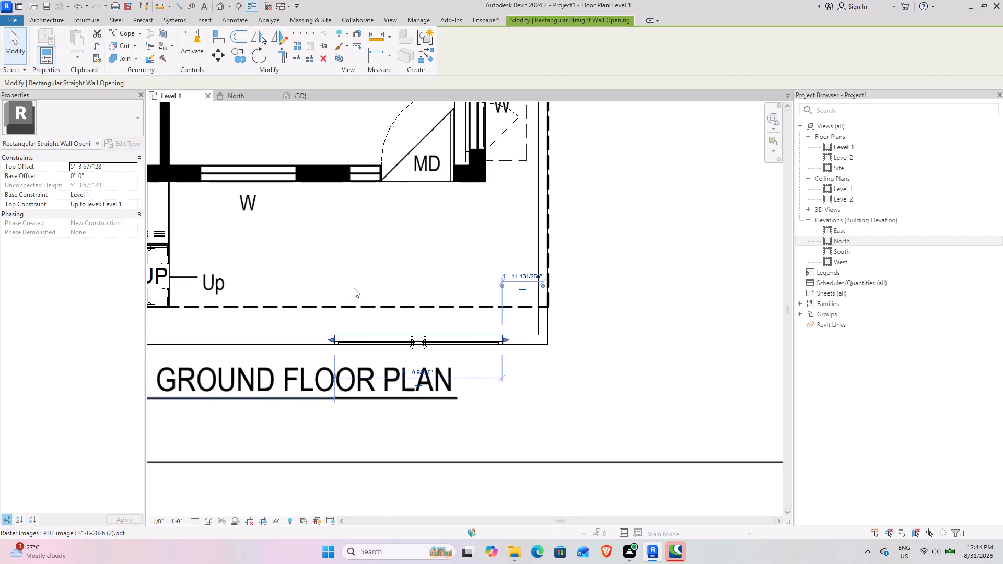
left_click(295, 99)
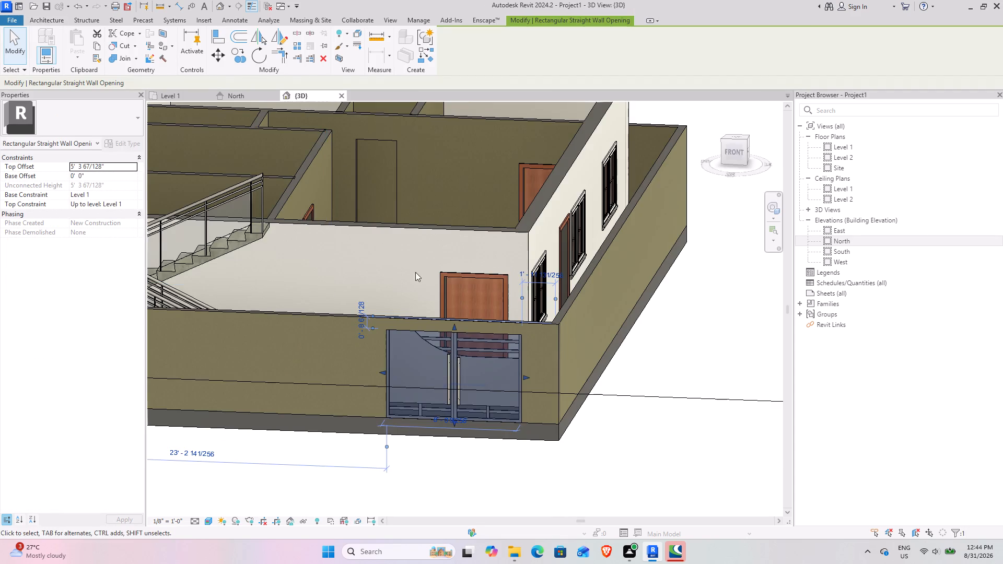
scroll(432, 345, "up", 8)
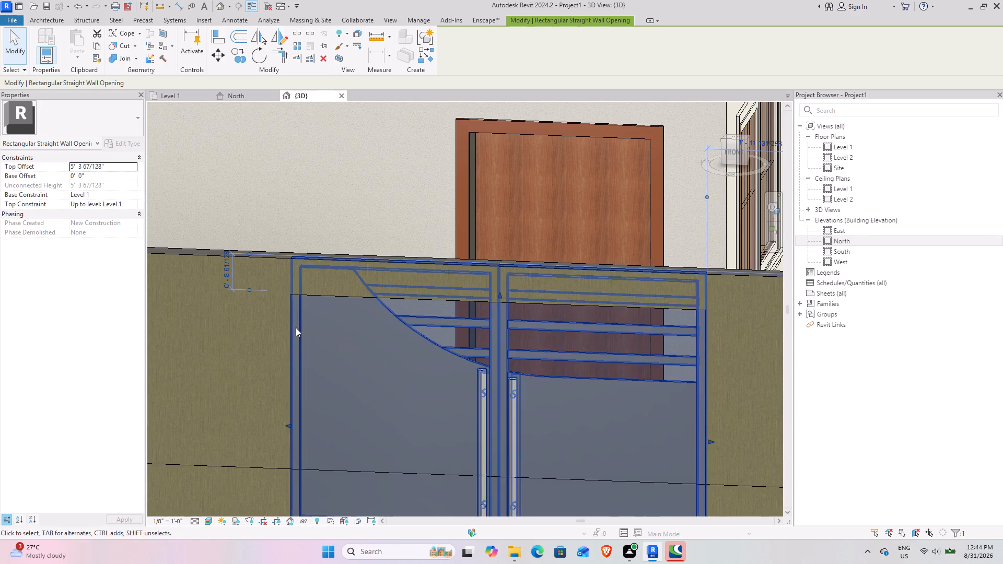
scroll(297, 304, "down", 4)
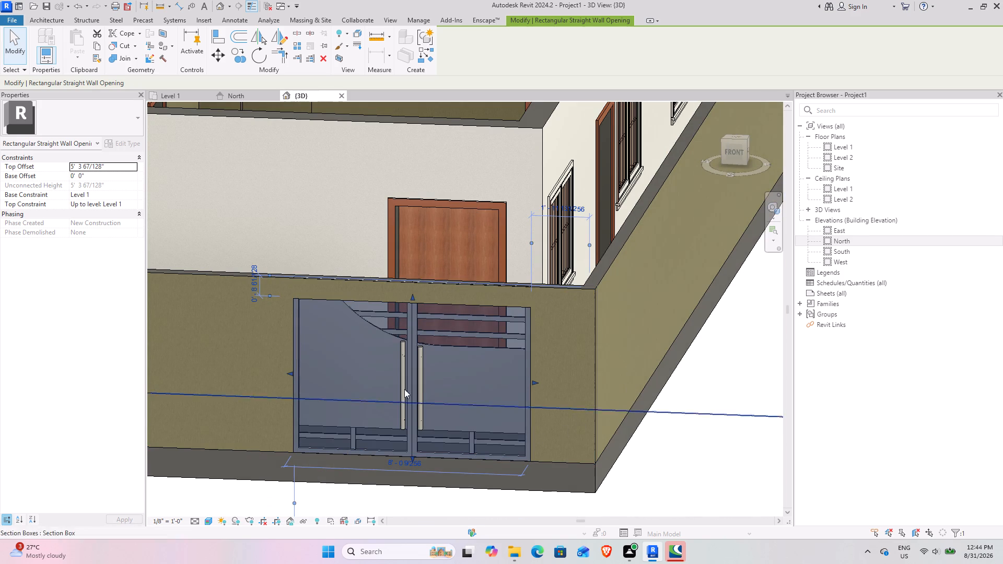
left_click(125, 167)
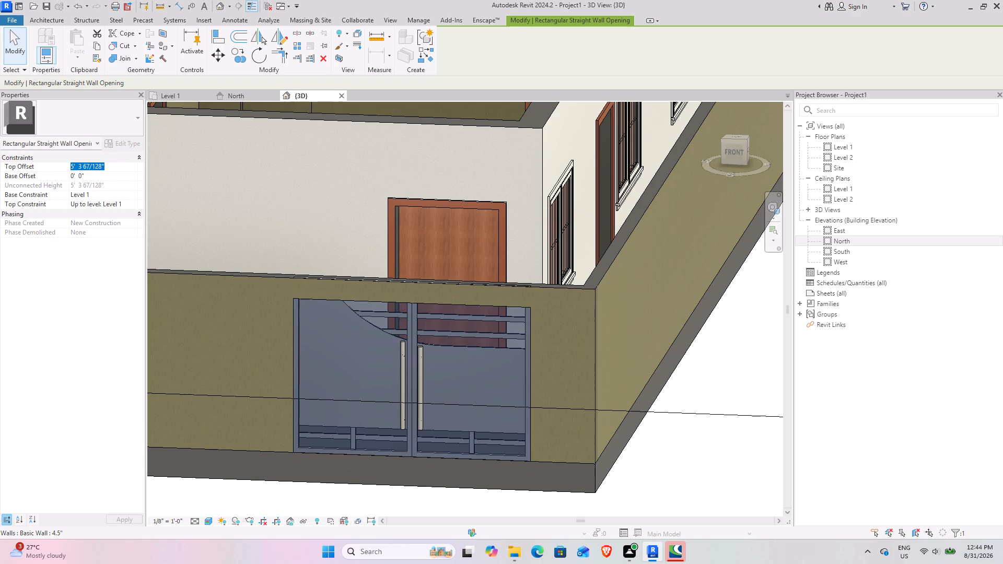
type("7'")
key("Return")
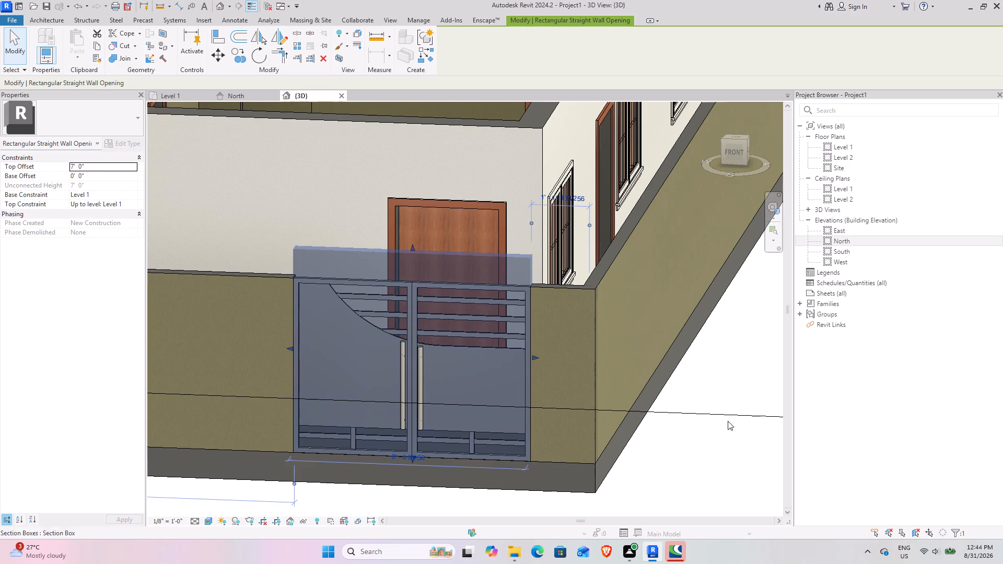
left_click(707, 354)
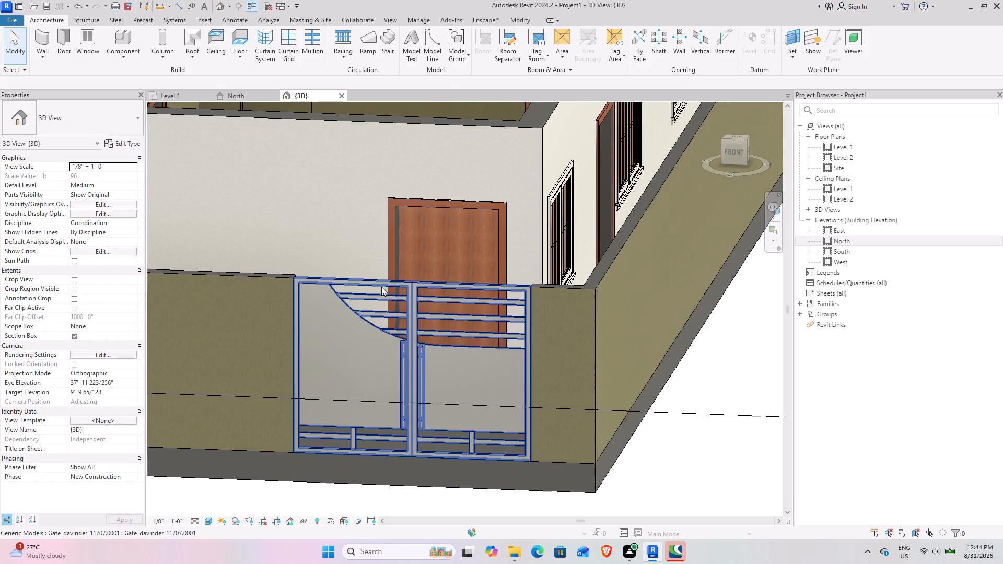
Select the front gate and examine how it sits in its wall opening from several angles.
left_click(410, 290)
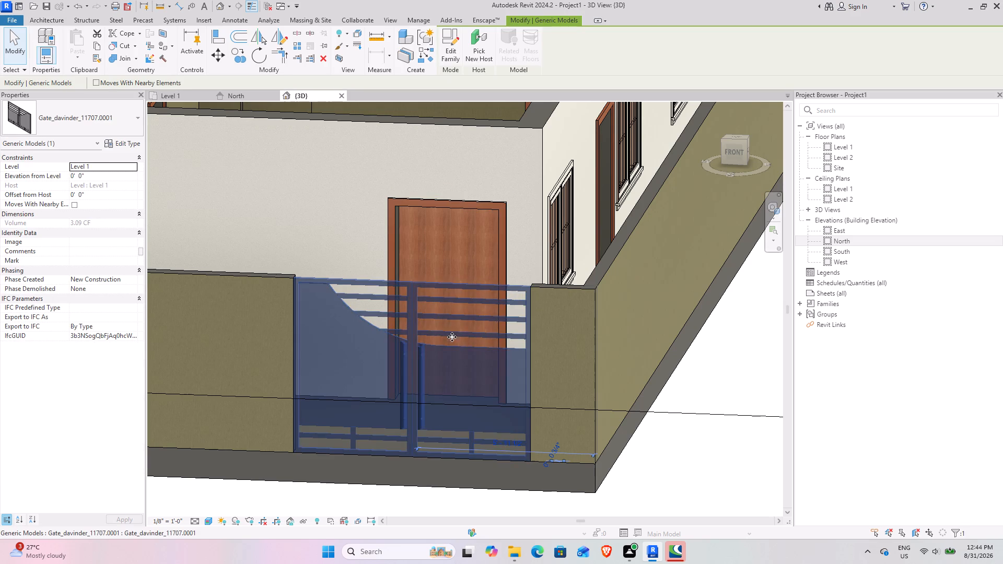
scroll(375, 328, "down", 4)
middle_click_drag(413, 341, 445, 321)
middle_click_drag(421, 322, 389, 300, "shift")
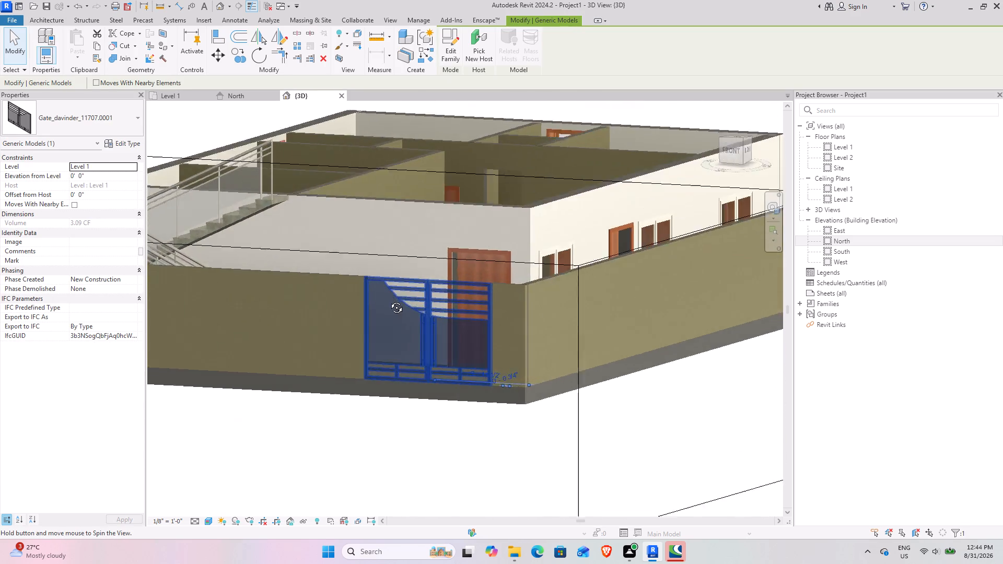
middle_click_drag(389, 300, 472, 374, "shift")
scroll(407, 322, "up", 4)
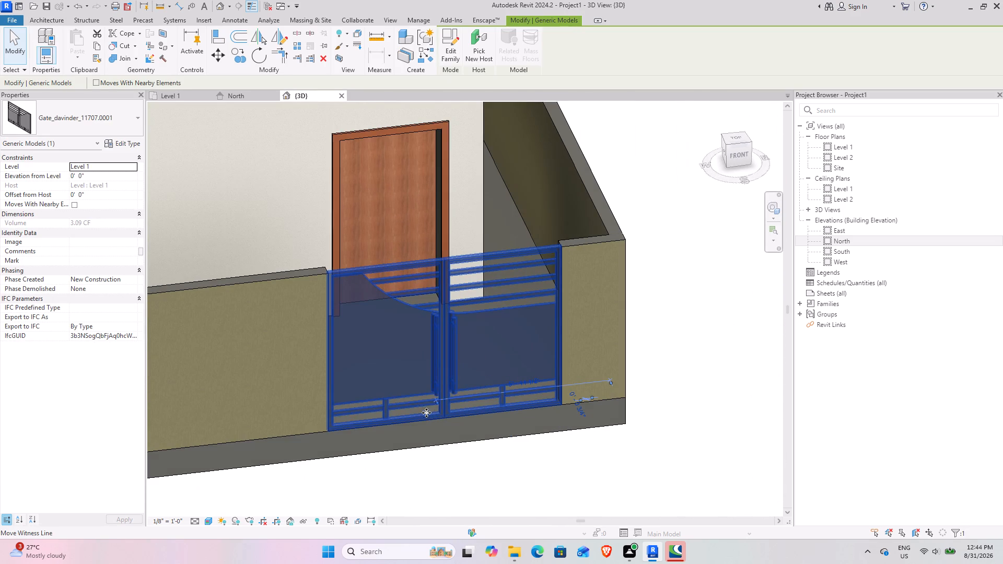
middle_click_drag(439, 403, 408, 371, "shift")
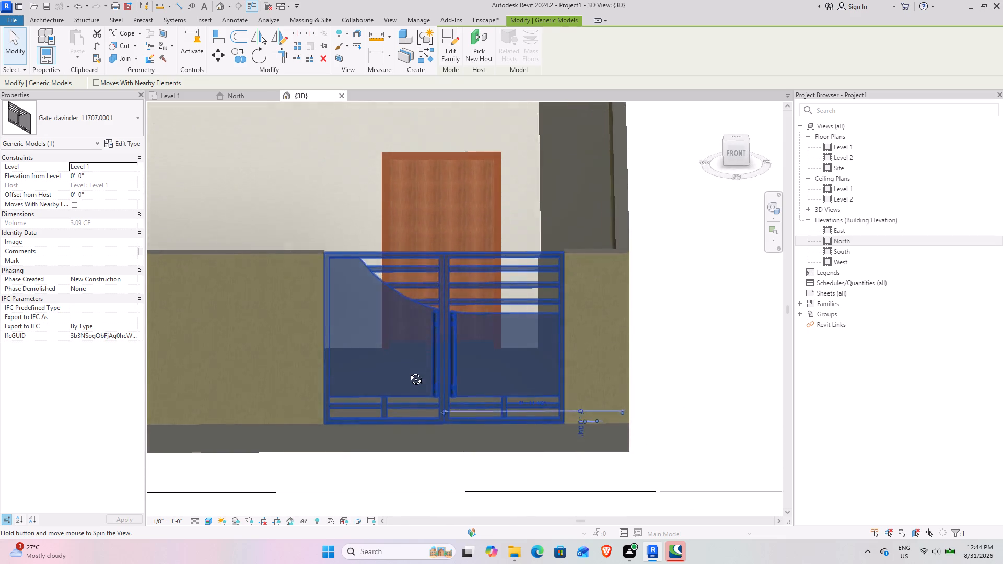
middle_click_drag(408, 371, 374, 374, "shift")
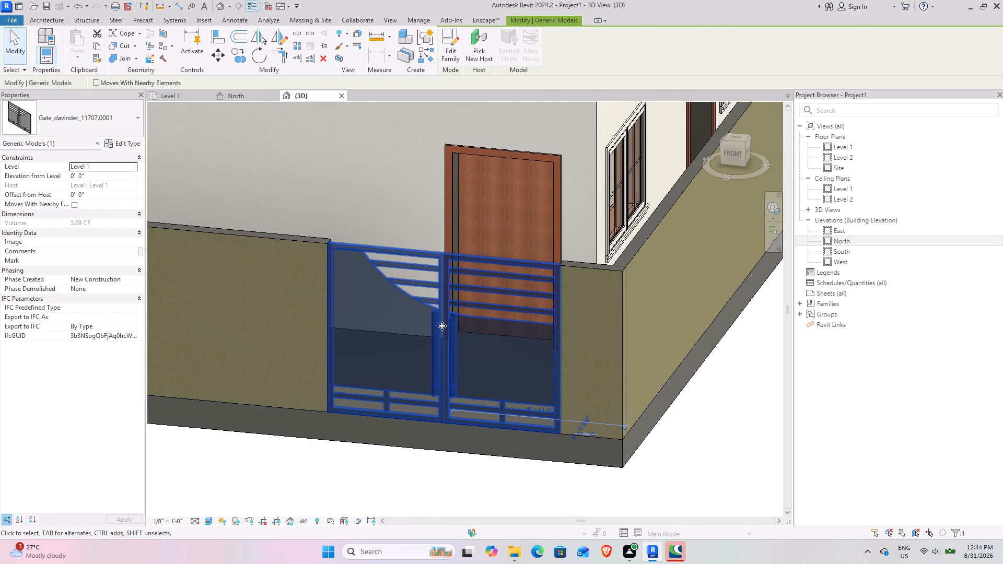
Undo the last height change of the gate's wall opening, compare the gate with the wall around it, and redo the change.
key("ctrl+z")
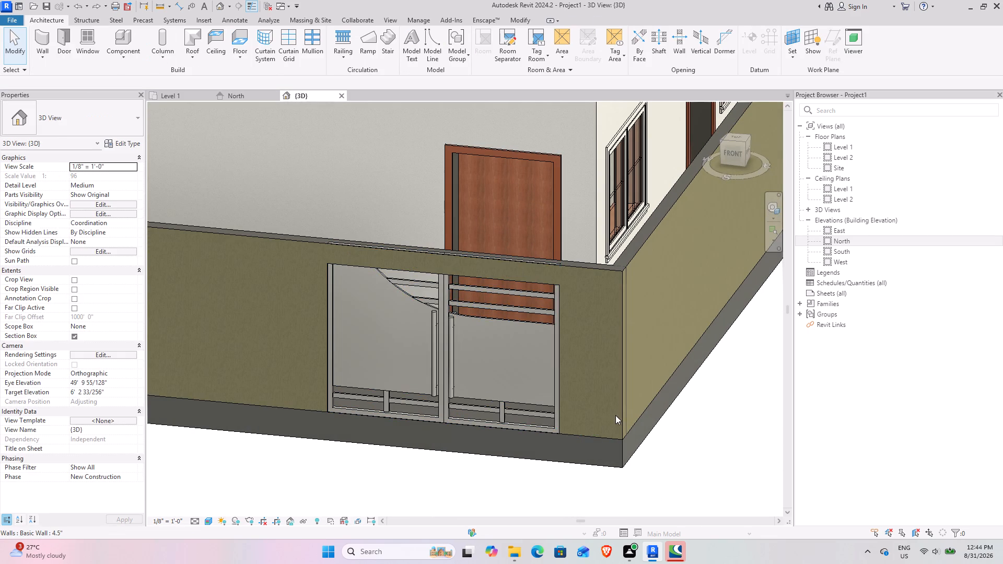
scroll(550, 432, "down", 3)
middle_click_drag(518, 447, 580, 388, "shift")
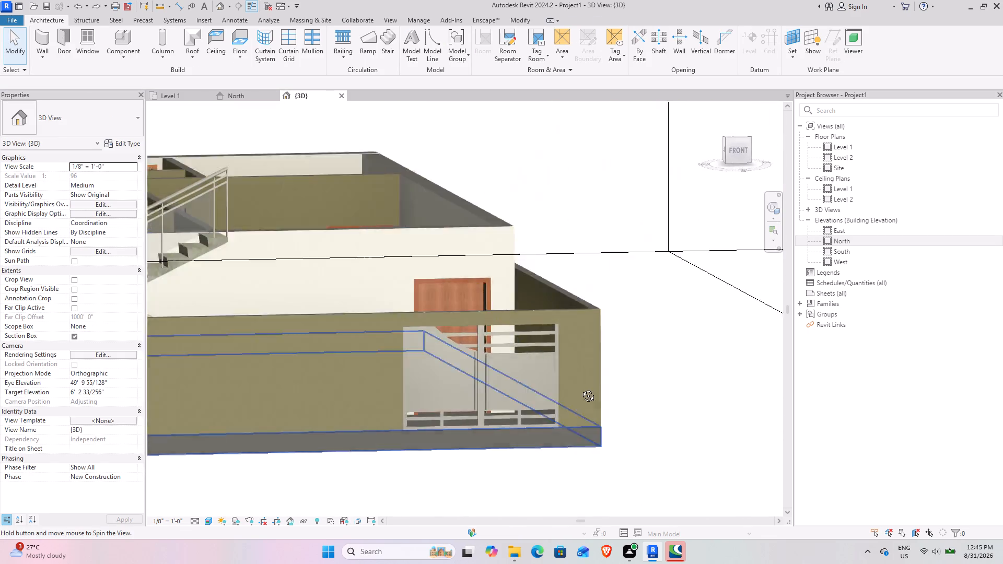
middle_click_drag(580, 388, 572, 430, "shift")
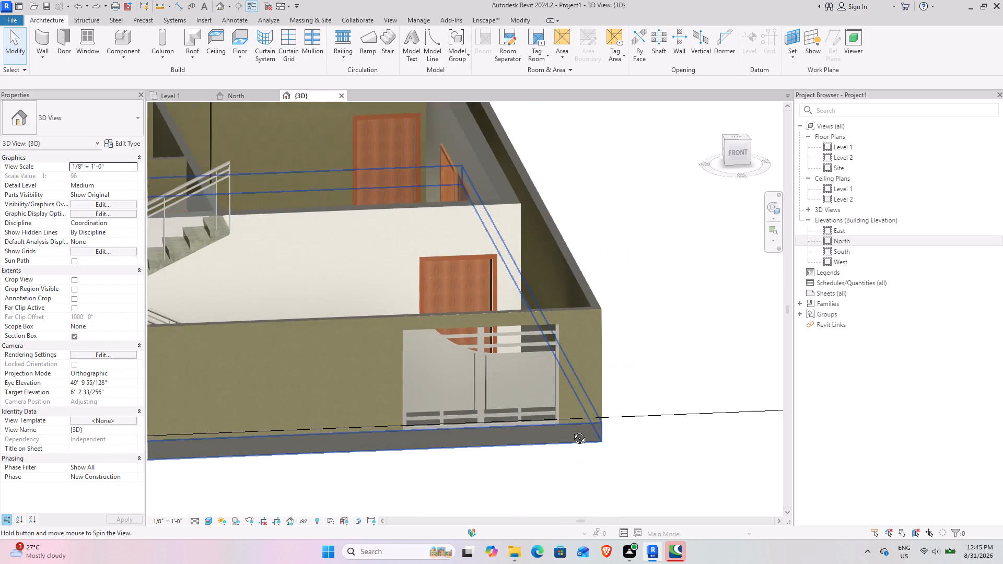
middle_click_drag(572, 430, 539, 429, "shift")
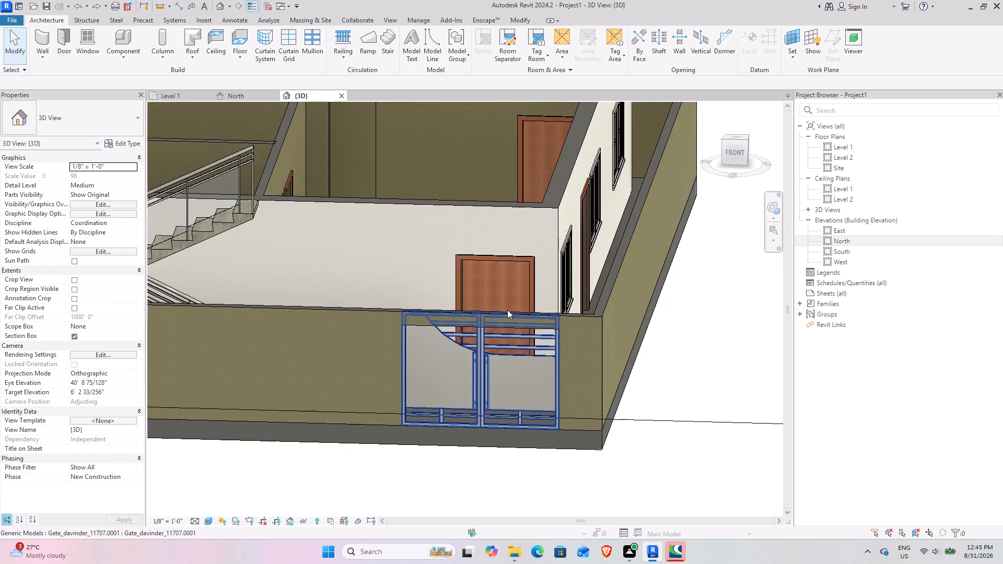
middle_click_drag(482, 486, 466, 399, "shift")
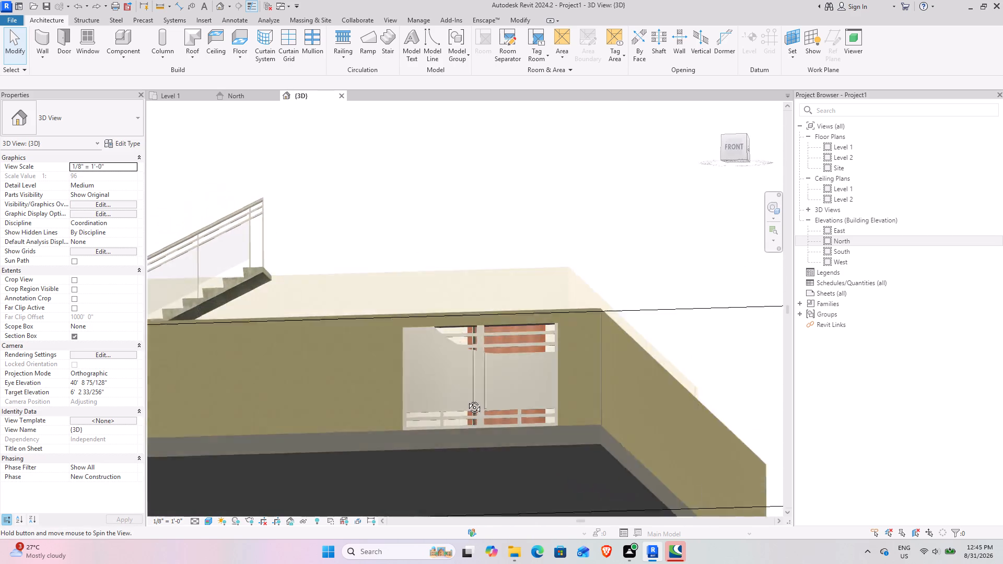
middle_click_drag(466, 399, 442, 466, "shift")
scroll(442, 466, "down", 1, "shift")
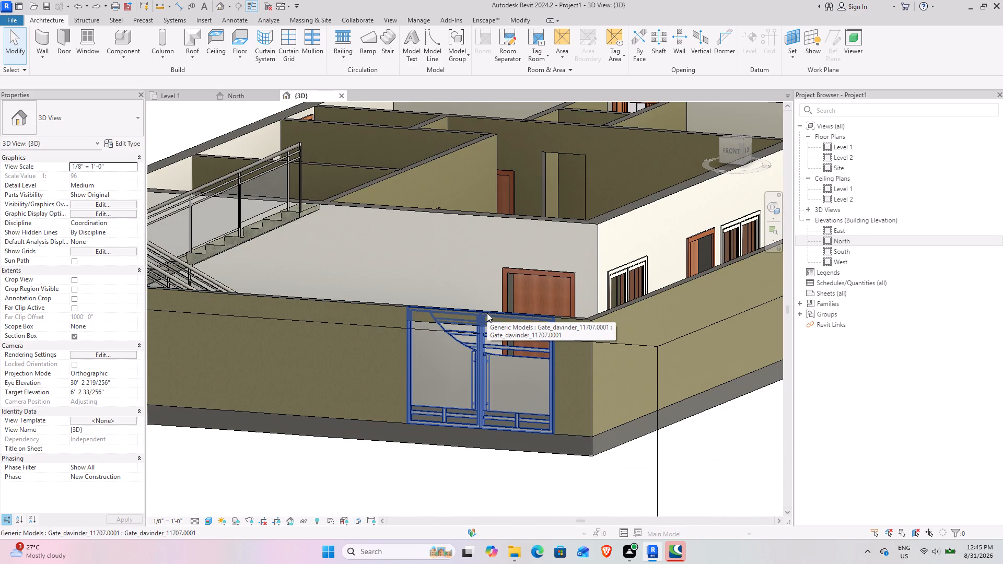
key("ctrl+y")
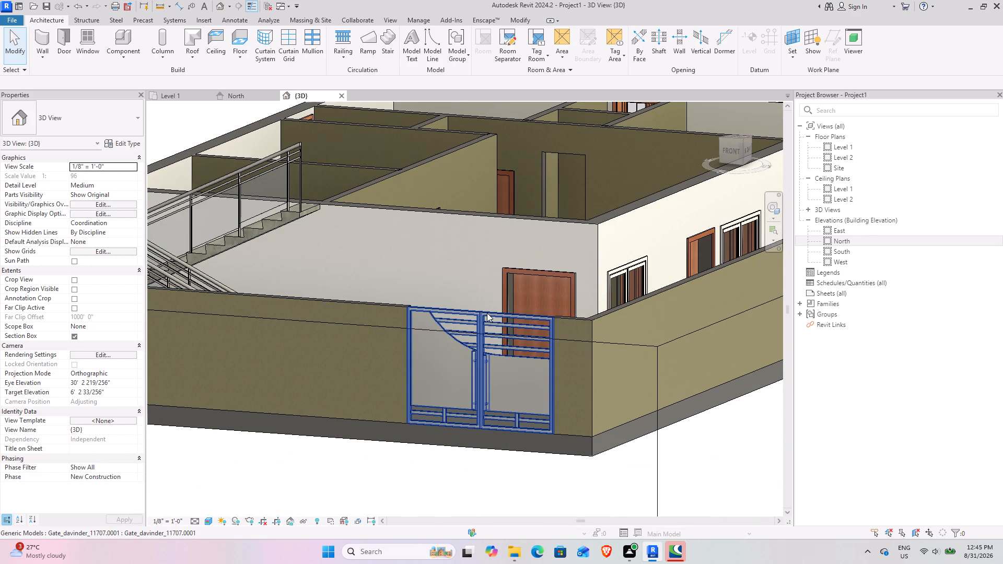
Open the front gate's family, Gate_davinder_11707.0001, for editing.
left_click(481, 313)
left_click(445, 59)
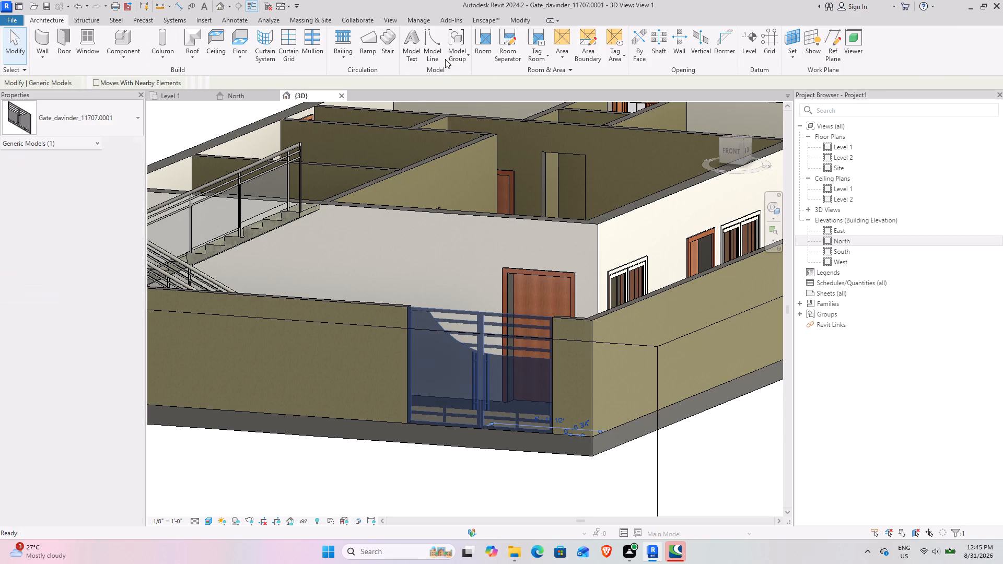
scroll(441, 211, "down", 4)
middle_click_drag(419, 210, 410, 213)
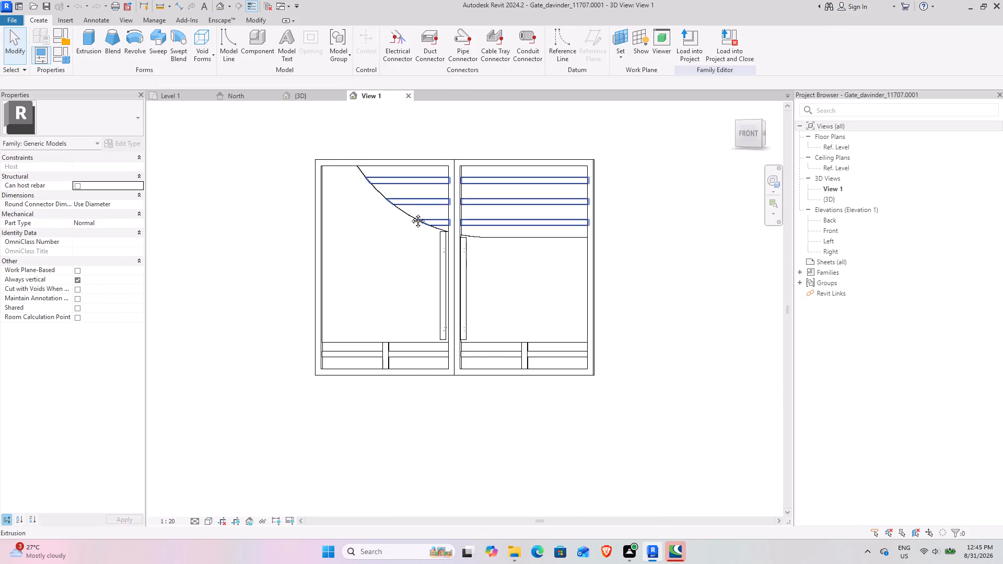
middle_click_drag(410, 213, 375, 228)
Lower the right leaf frame's top rail, its inner edge to the uppermost slat and its outer edge to the left rail's inner edge.
left_click(449, 174)
left_click_drag(478, 185, 480, 196)
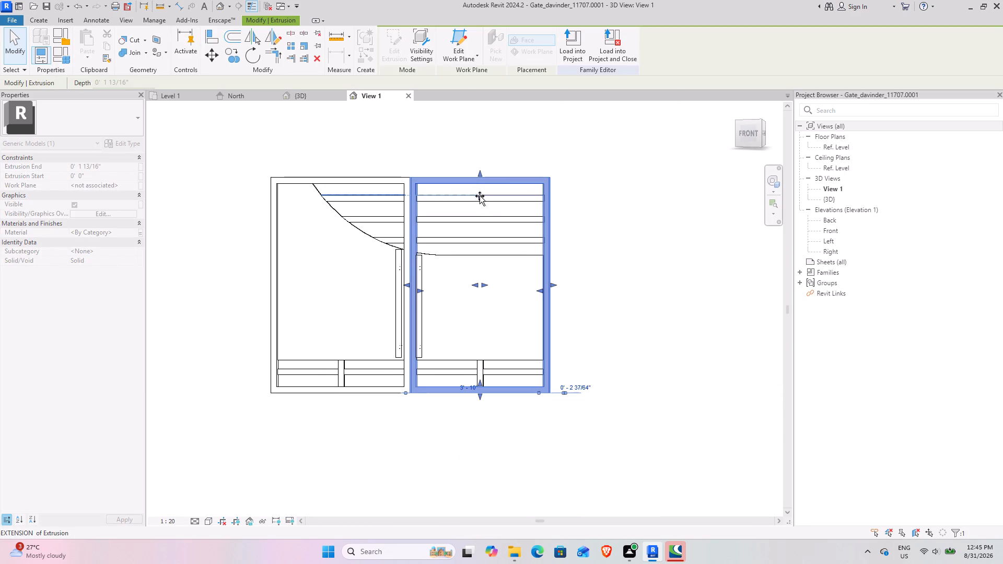
left_click_drag(480, 196, 480, 199)
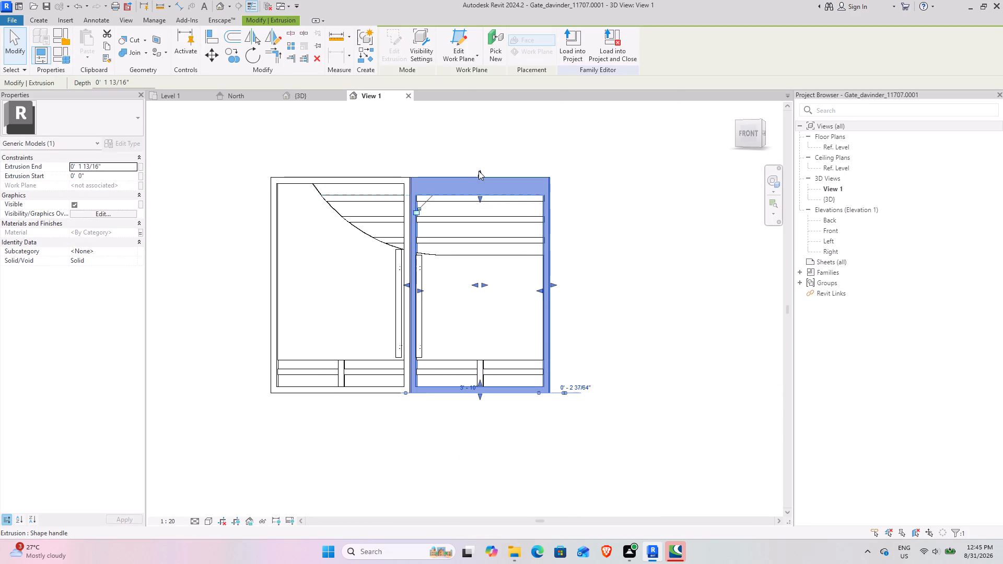
left_click_drag(479, 171, 481, 193)
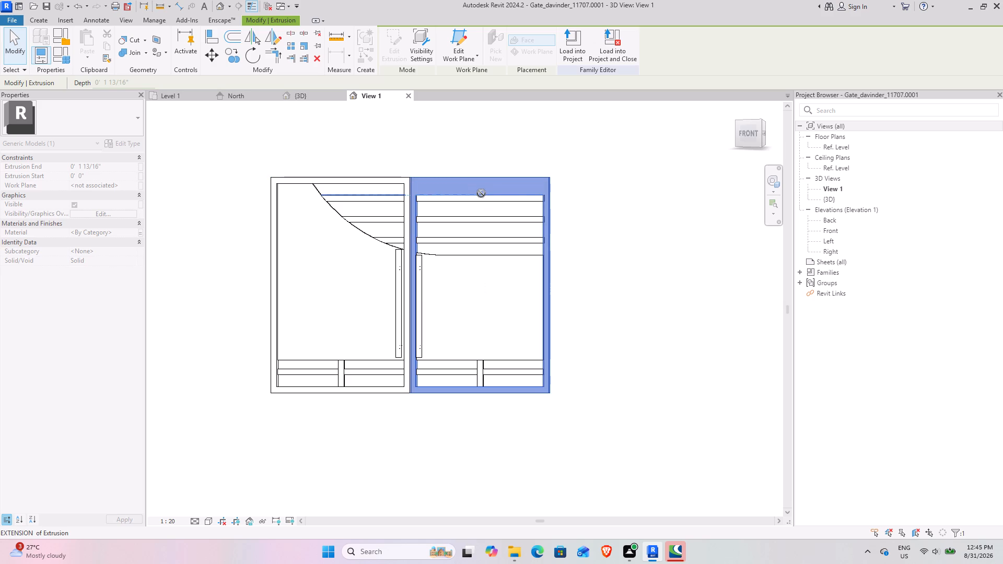
left_click_drag(481, 193, 481, 193)
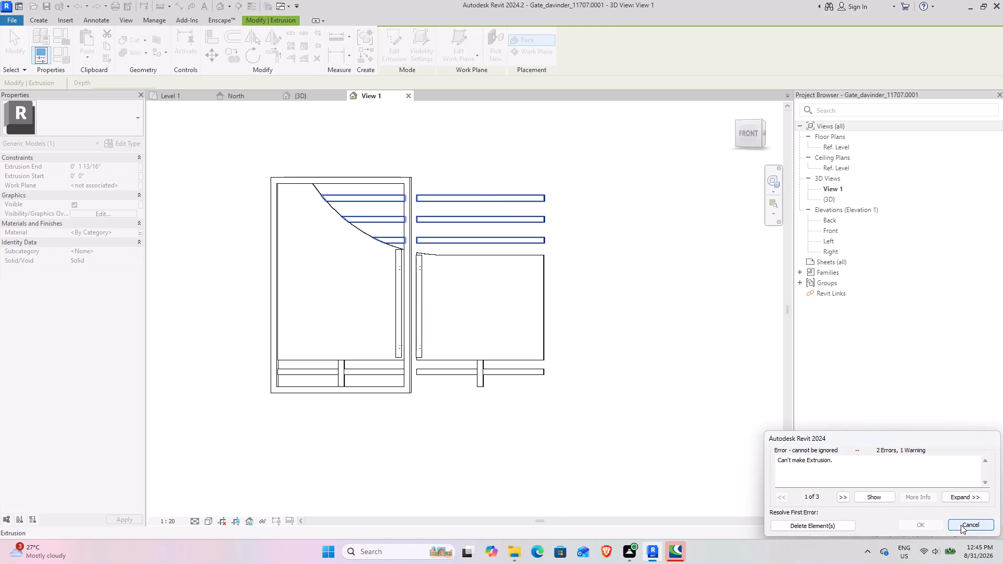
left_click(961, 528)
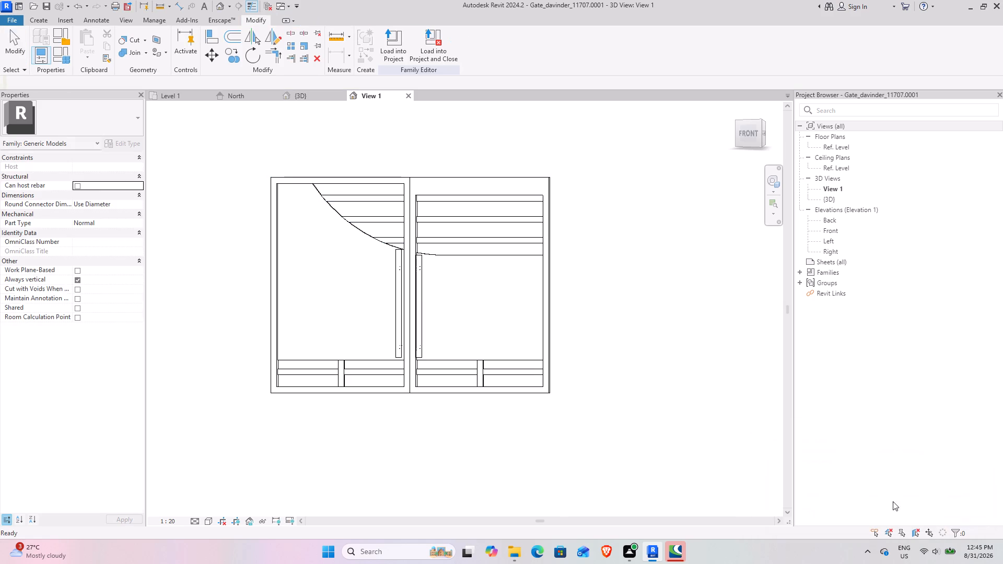
left_click(463, 174)
left_click_drag(480, 172, 480, 185)
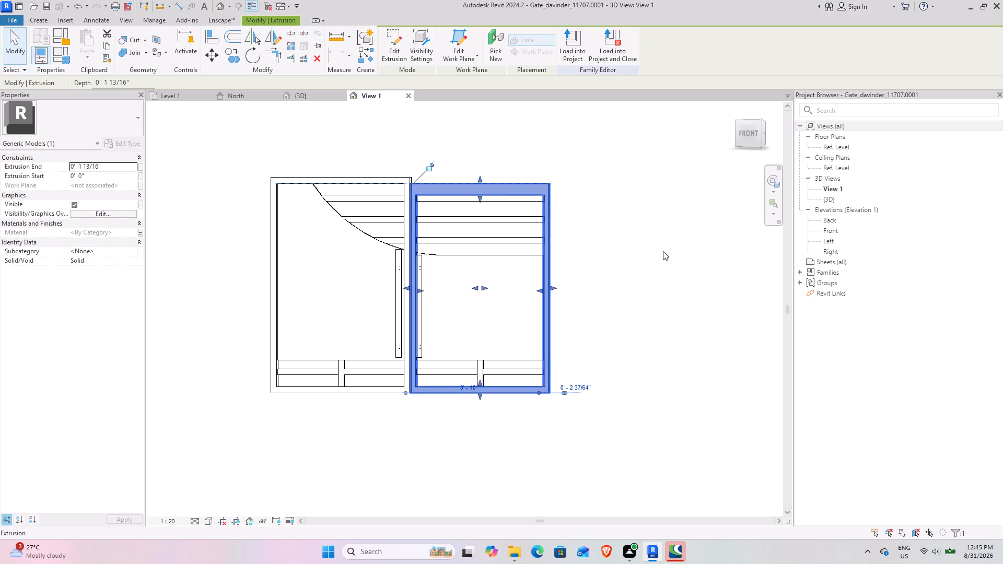
left_click(663, 251)
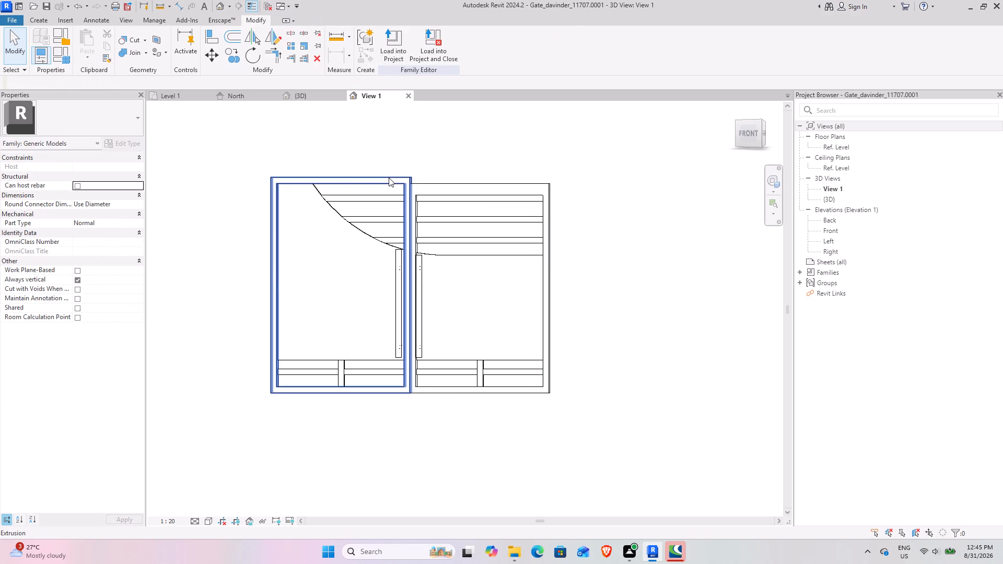
Lower the left leaf frame's top rail, aligning its inner and outer edges with those of the right leaf.
left_click(389, 178)
left_click_drag(341, 185, 341, 186)
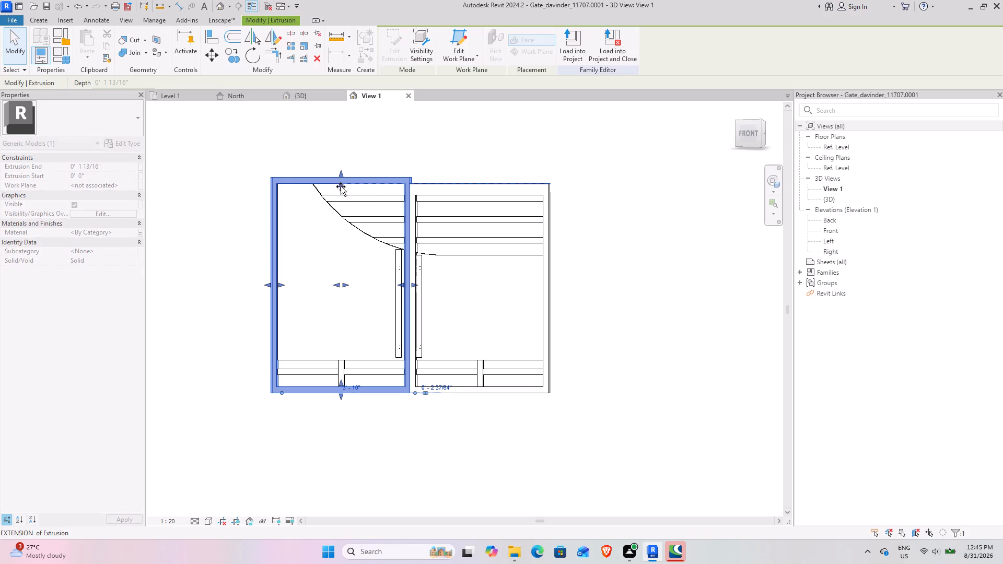
left_click_drag(341, 186, 341, 194)
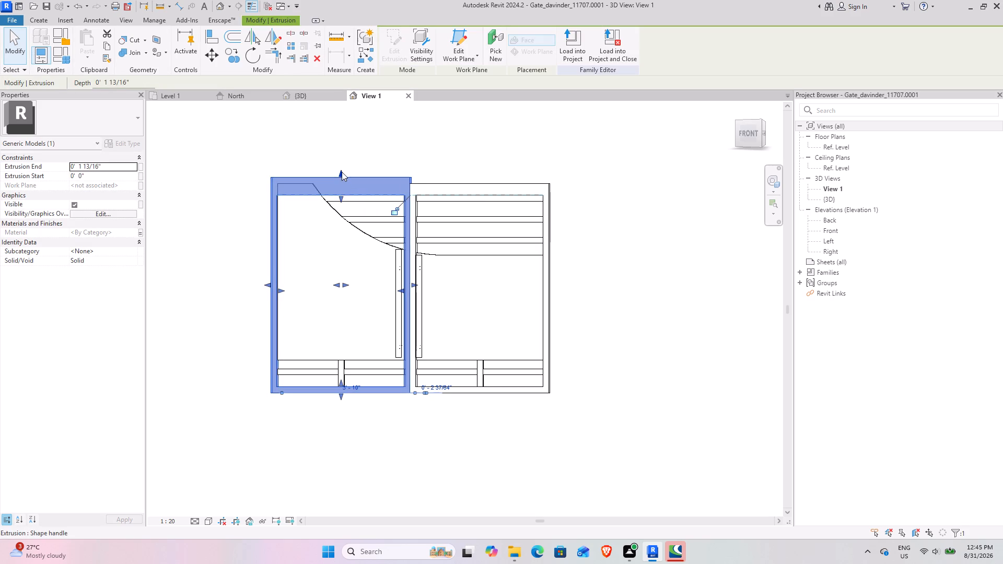
left_click_drag(342, 172, 341, 184)
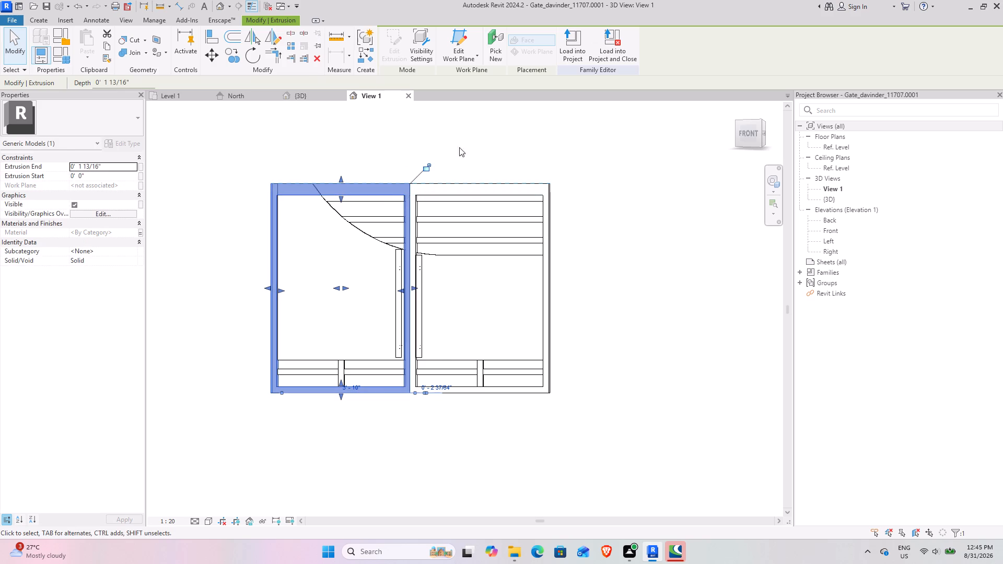
left_click(562, 161)
scroll(409, 265, "down", 5)
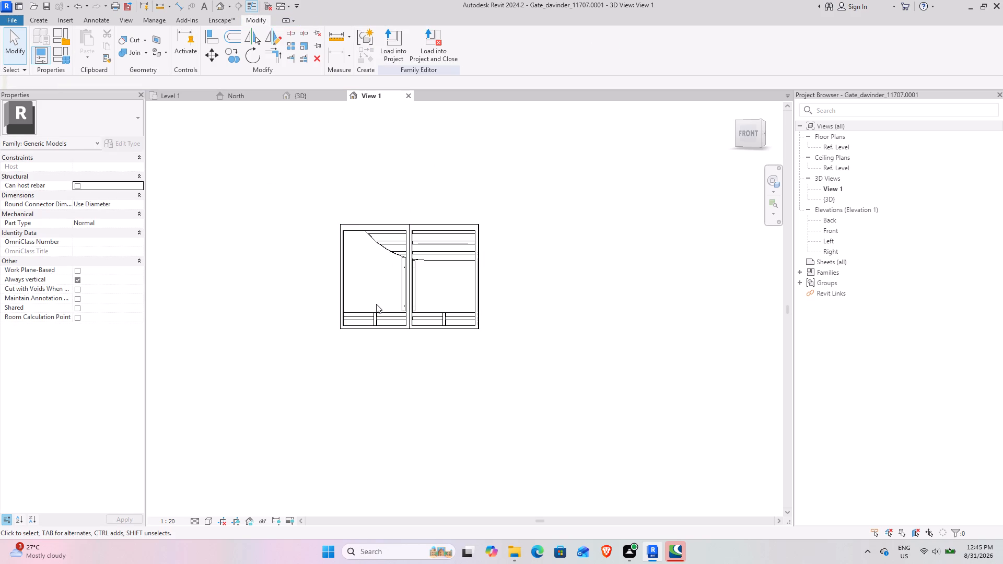
scroll(393, 310, "up", 7)
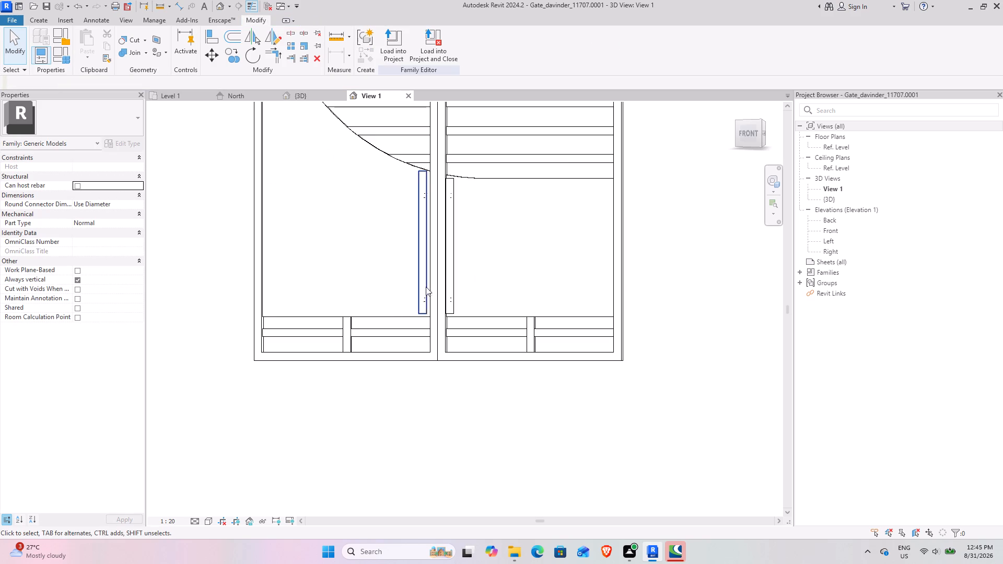
scroll(422, 255, "down", 4)
middle_click_drag(379, 250, 381, 280)
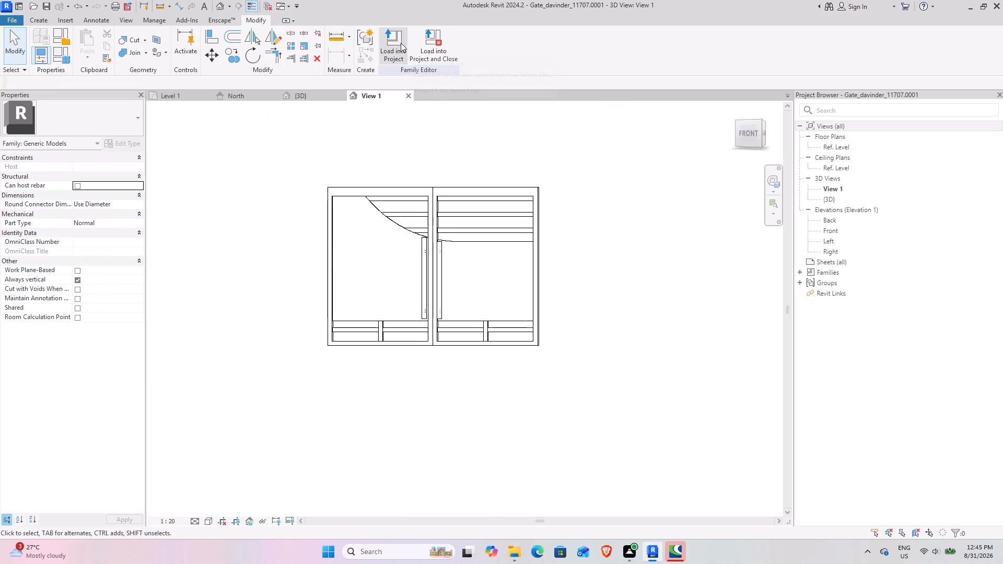
Load the edited gate family into the project, overwriting the existing version, and return to the 3D view.
left_click(396, 45)
left_click(517, 239)
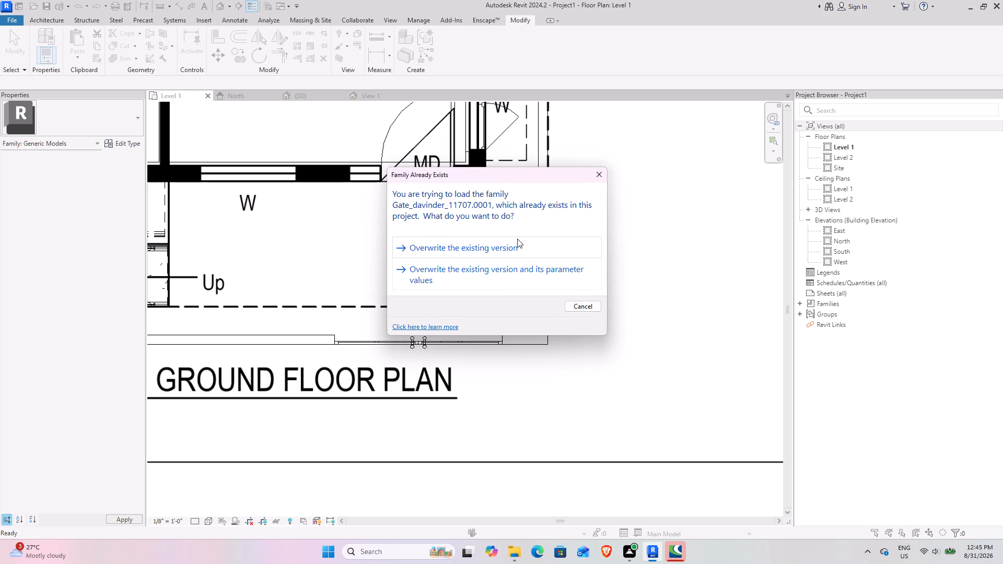
left_click(298, 98)
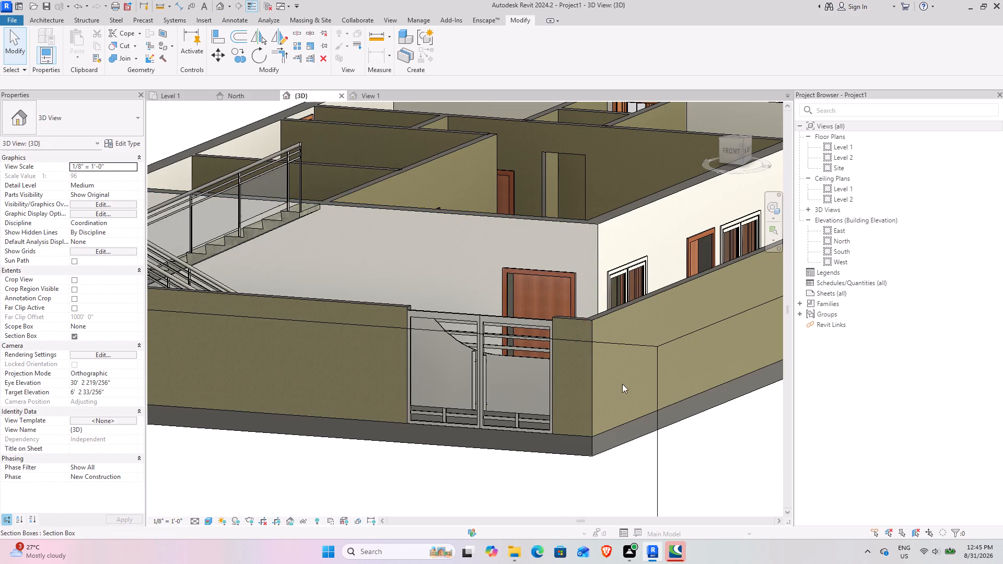
Examine the lowered gate in the boundary wall and the whole house from the front, above and the sides.
middle_click_drag(420, 319, 462, 265, "shift")
scroll(456, 264, "down", 5)
middle_click_drag(457, 268, 478, 327, "shift")
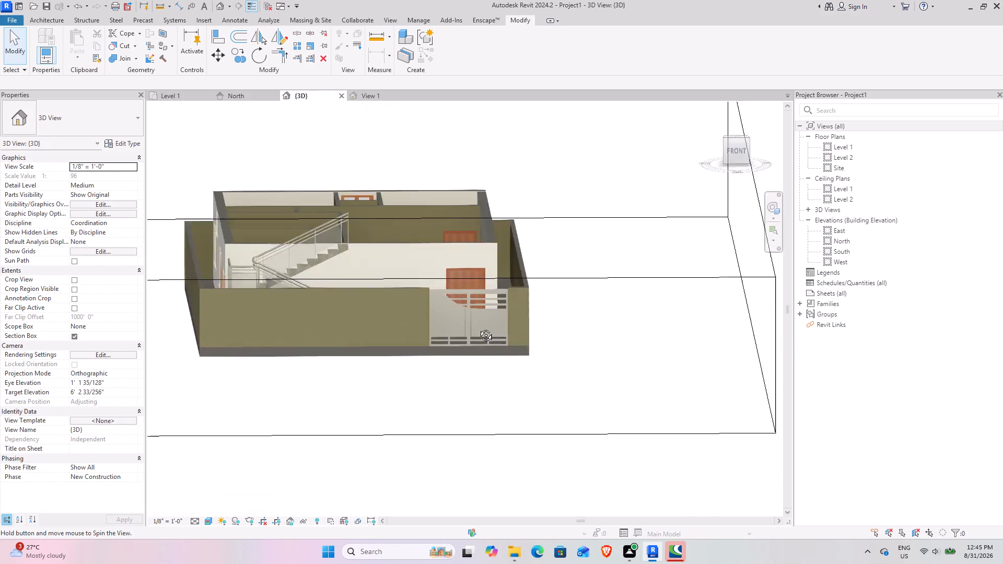
middle_click_drag(478, 327, 496, 386, "shift")
left_click(626, 385)
middle_click_drag(465, 344, 442, 355, "shift")
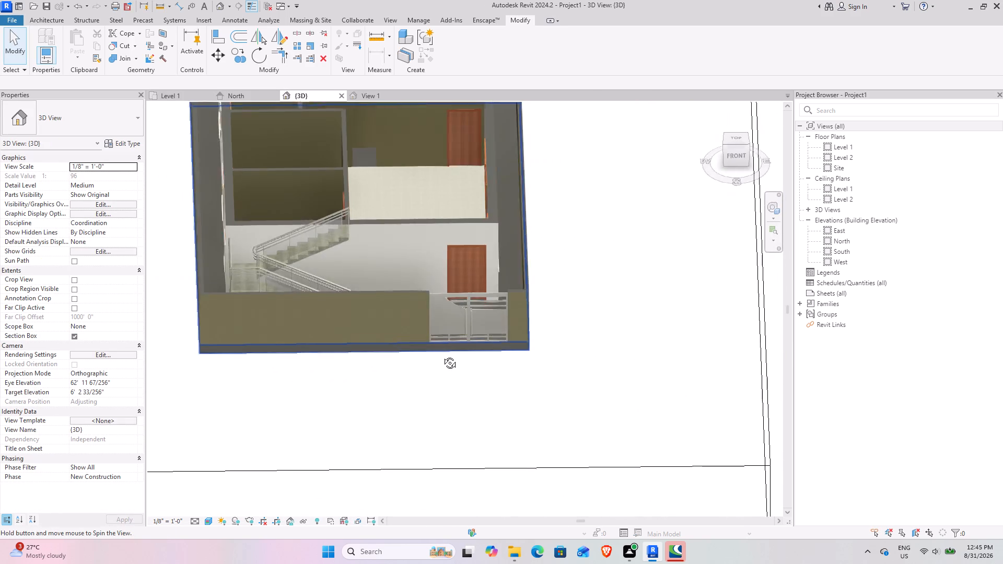
middle_click_drag(442, 355, 447, 357, "shift")
scroll(484, 288, "up", 4)
middle_click_drag(392, 378, 296, 360, "shift")
scroll(410, 312, "down", 4)
middle_click_drag(427, 325, 456, 350)
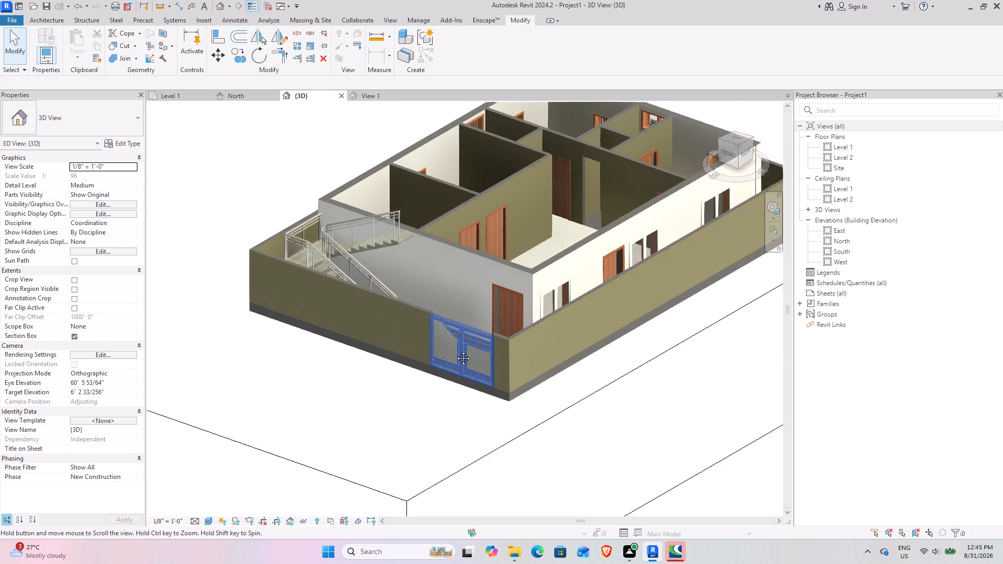
middle_click_drag(456, 350, 459, 354)
middle_click_drag(556, 262, 661, 492, "shift")
middle_click_drag(344, 284, 402, 409)
middle_click_drag(358, 385, 351, 381, "shift")
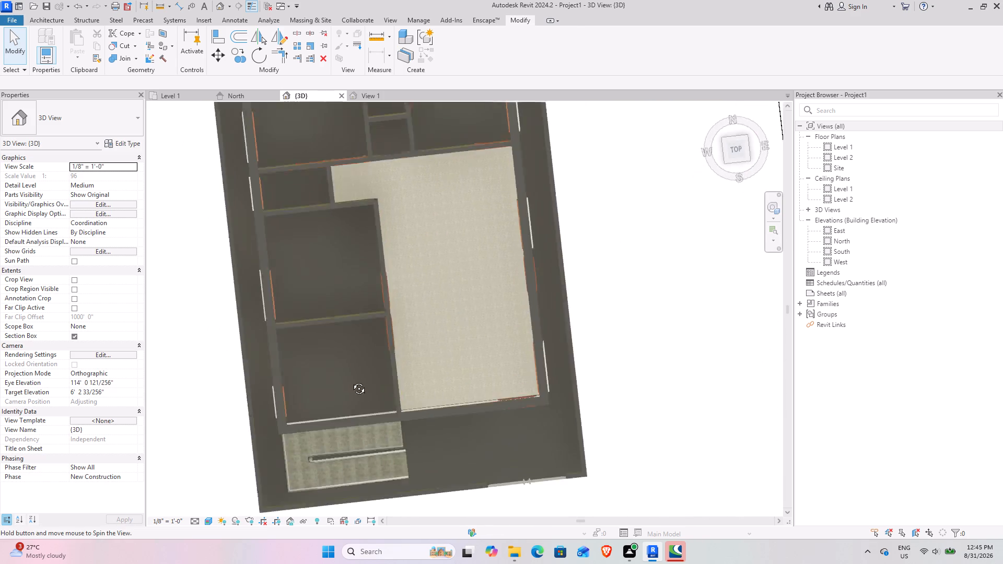
middle_click_drag(351, 381, 294, 220, "shift")
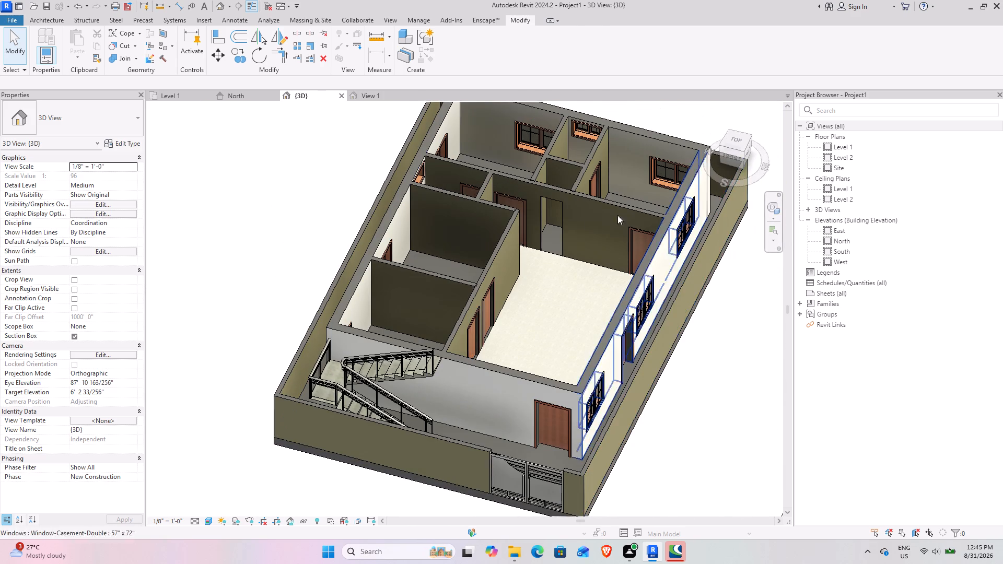
middle_click_drag(494, 263, 344, 305)
middle_click_drag(348, 292, 377, 308, "shift")
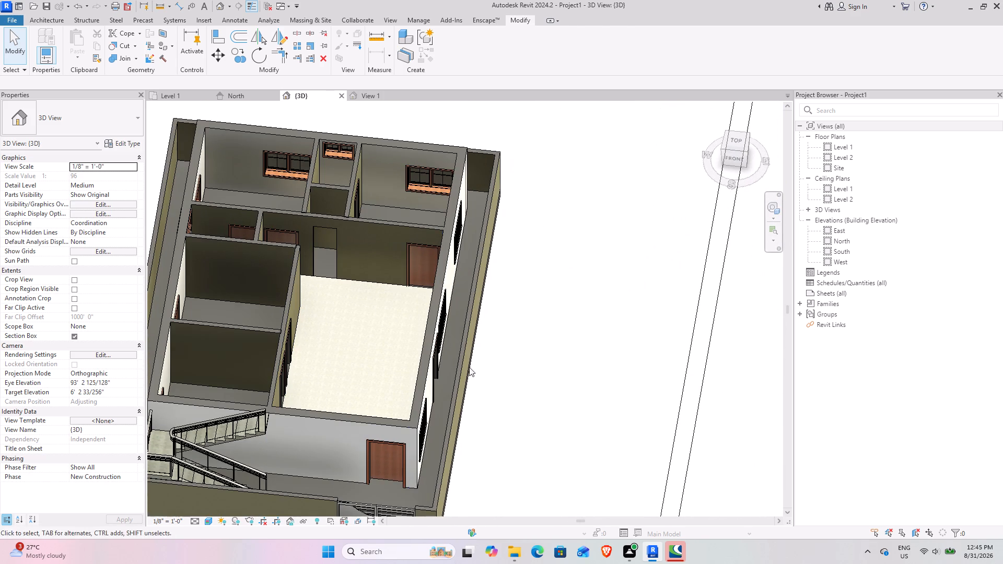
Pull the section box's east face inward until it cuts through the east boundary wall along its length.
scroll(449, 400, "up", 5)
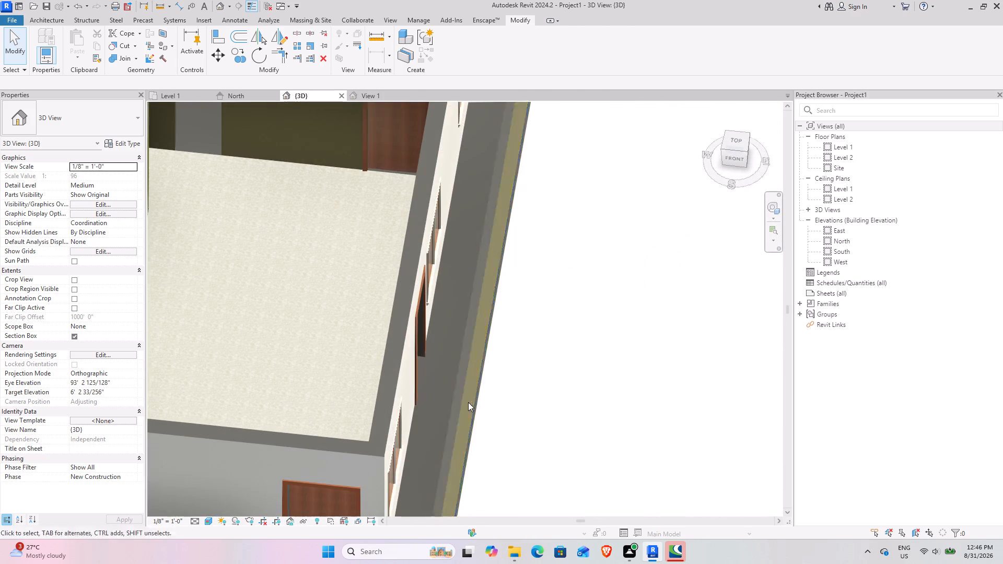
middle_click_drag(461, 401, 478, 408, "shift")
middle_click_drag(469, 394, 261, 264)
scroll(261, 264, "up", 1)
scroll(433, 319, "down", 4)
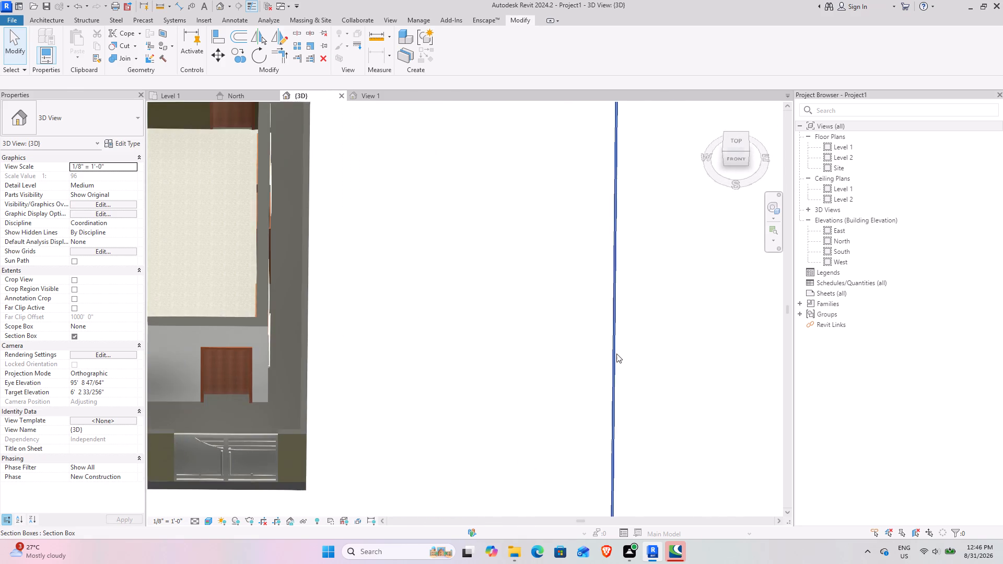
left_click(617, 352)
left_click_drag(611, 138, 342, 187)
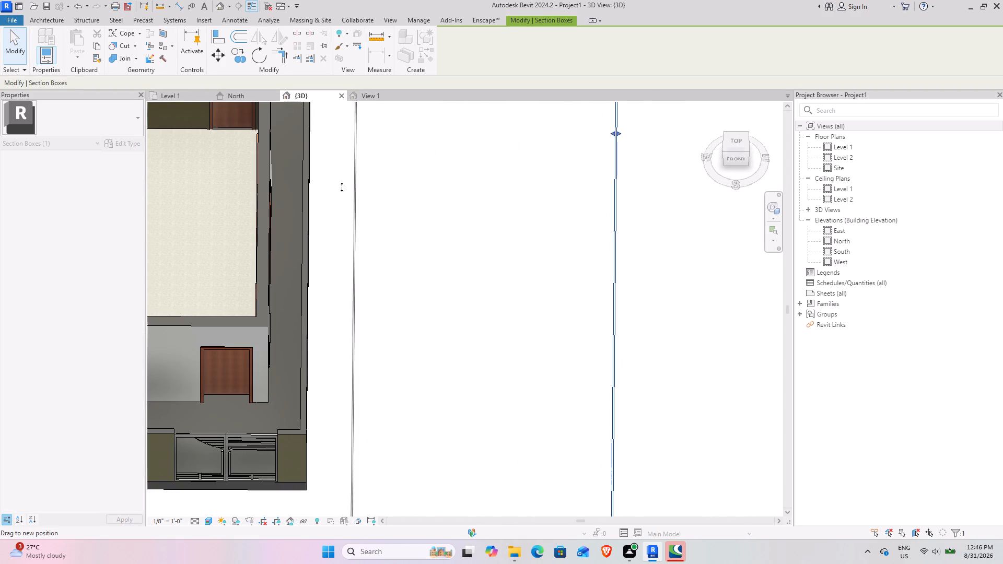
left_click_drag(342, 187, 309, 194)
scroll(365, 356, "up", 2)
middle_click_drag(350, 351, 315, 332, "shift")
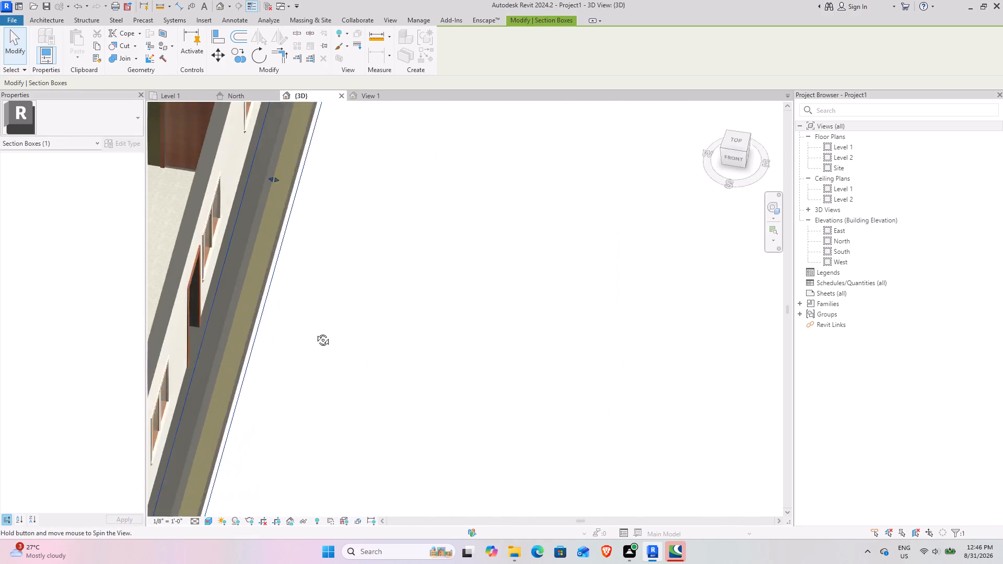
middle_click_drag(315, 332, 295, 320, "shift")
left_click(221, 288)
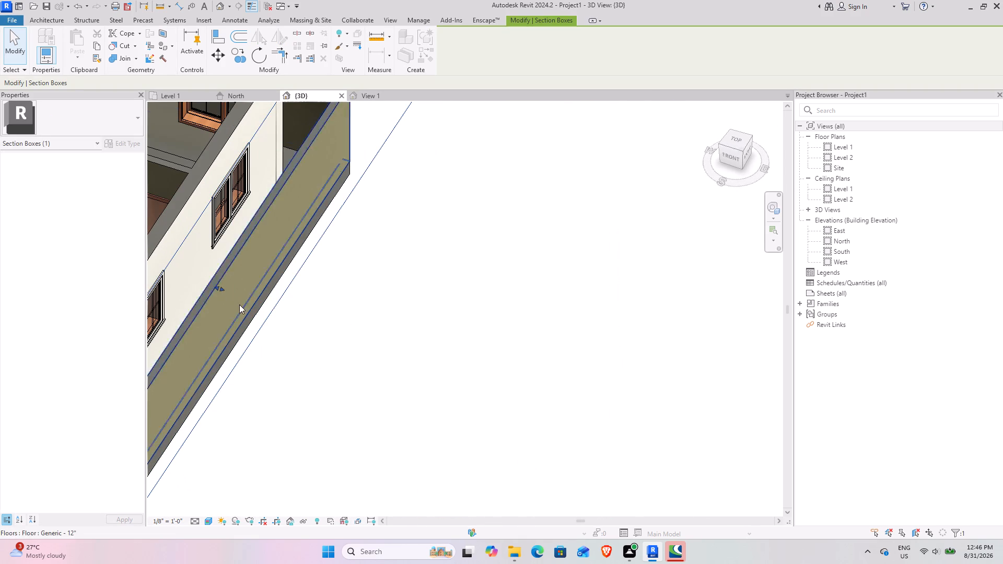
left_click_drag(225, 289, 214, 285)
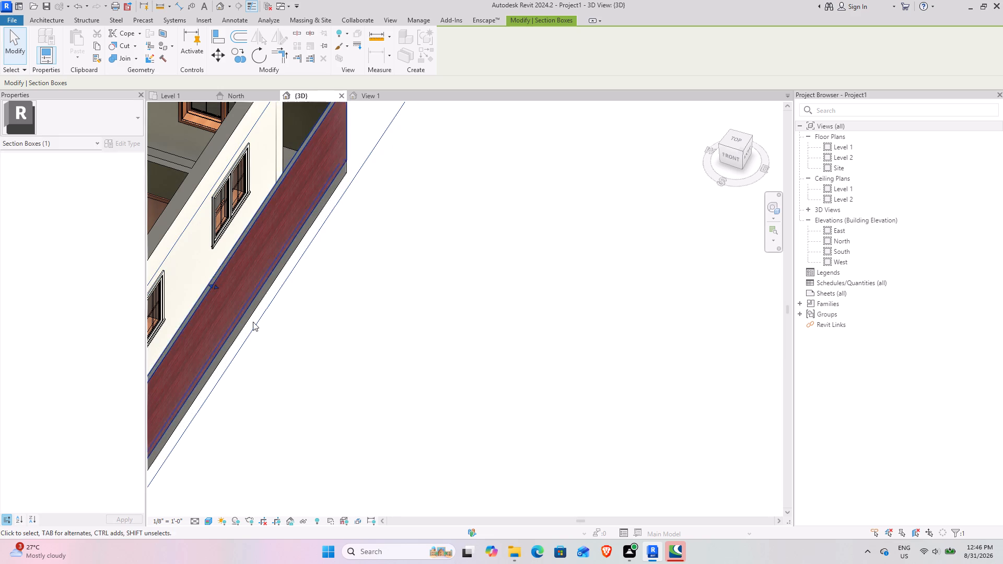
Examine the brick core of the sectioned east boundary wall, then the front gate, staircase and whole house from above.
scroll(289, 368, "up", 1)
middle_click_drag(272, 358, 256, 311, "shift")
scroll(259, 307, "down", 9)
middle_click_drag(288, 334, 535, 334)
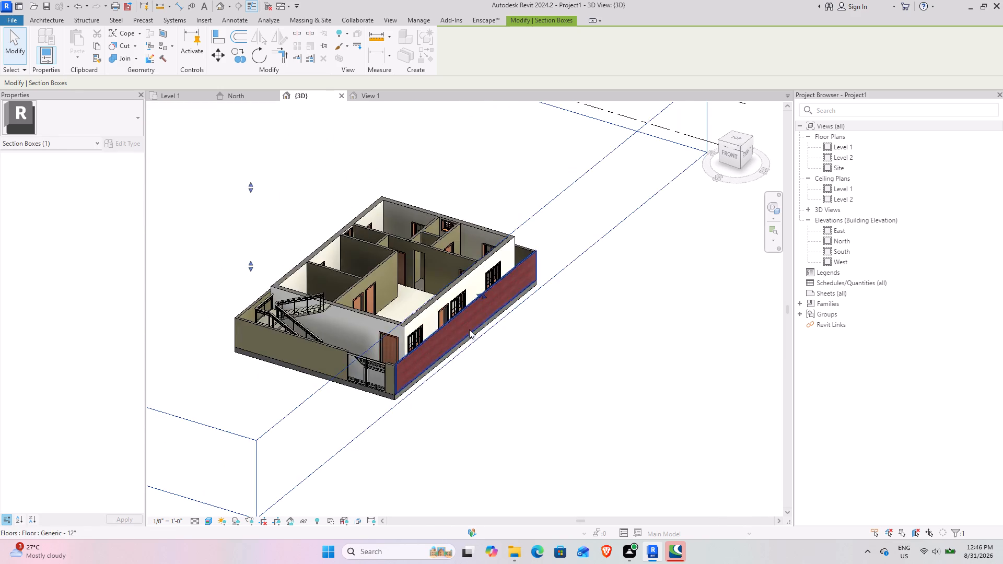
scroll(469, 330, "up", 16)
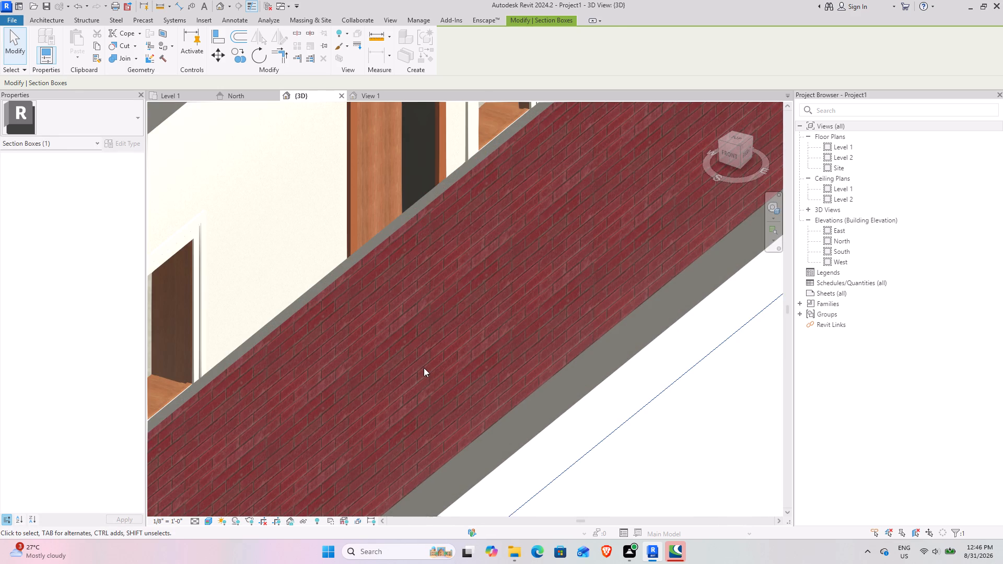
middle_click_drag(413, 368, 377, 345, "shift")
scroll(376, 342, "down", 9)
middle_click_drag(376, 342, 379, 344, "shift")
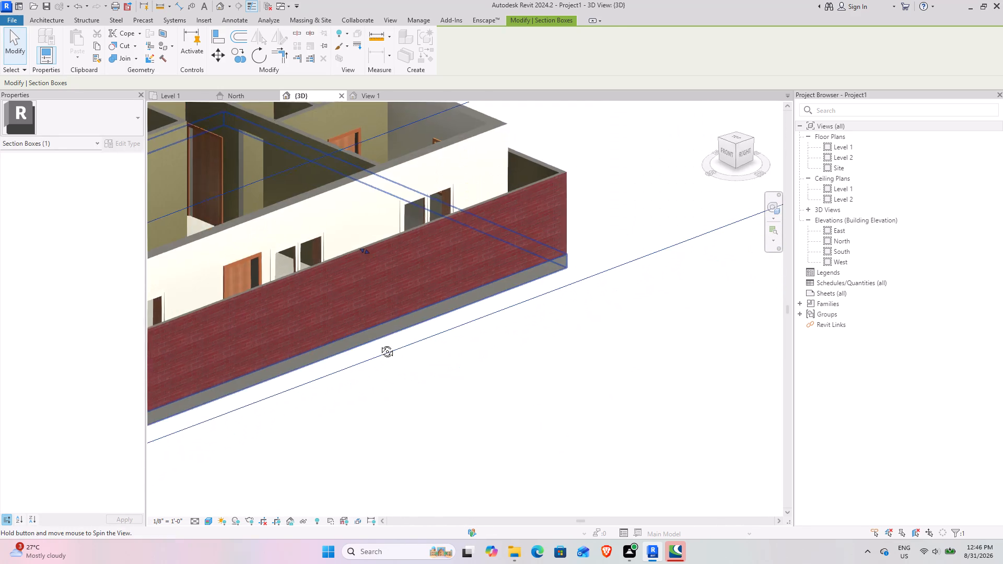
middle_click_drag(379, 344, 509, 431, "shift")
middle_click_drag(500, 398, 489, 438, "shift")
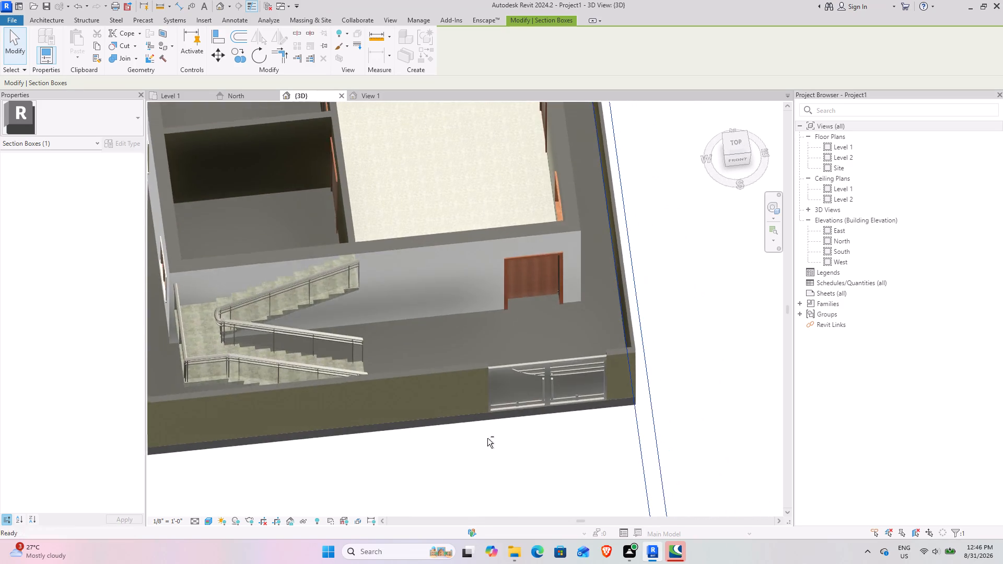
middle_click_drag(495, 394, 474, 419, "shift")
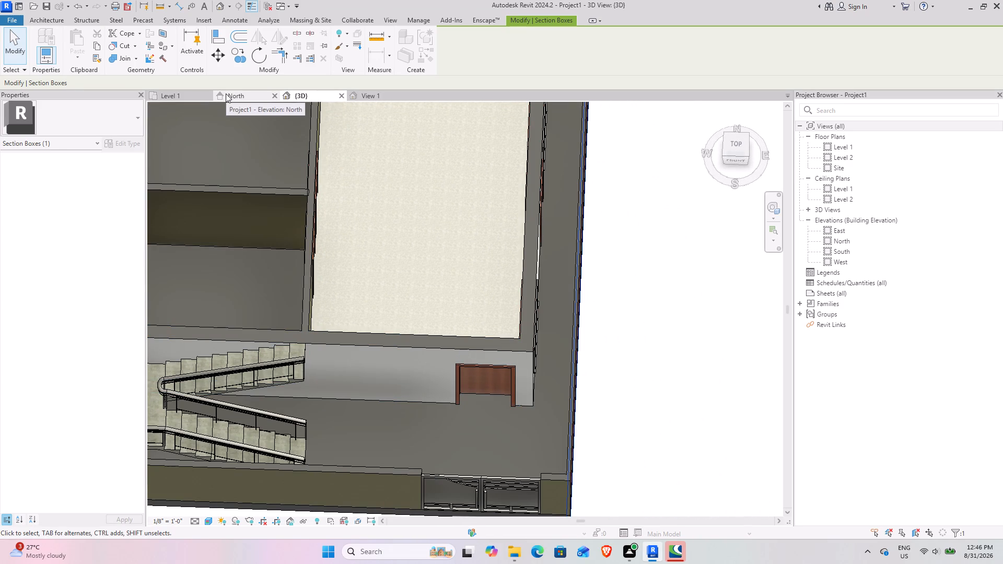
scroll(307, 216, "down", 3)
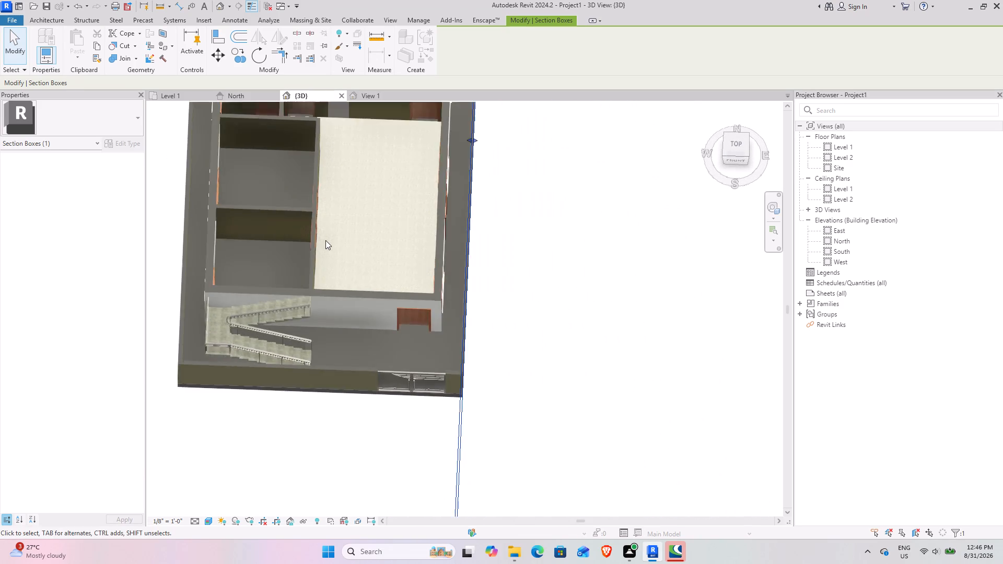
scroll(325, 240, "down", 5)
middle_click_drag(337, 228, 348, 310)
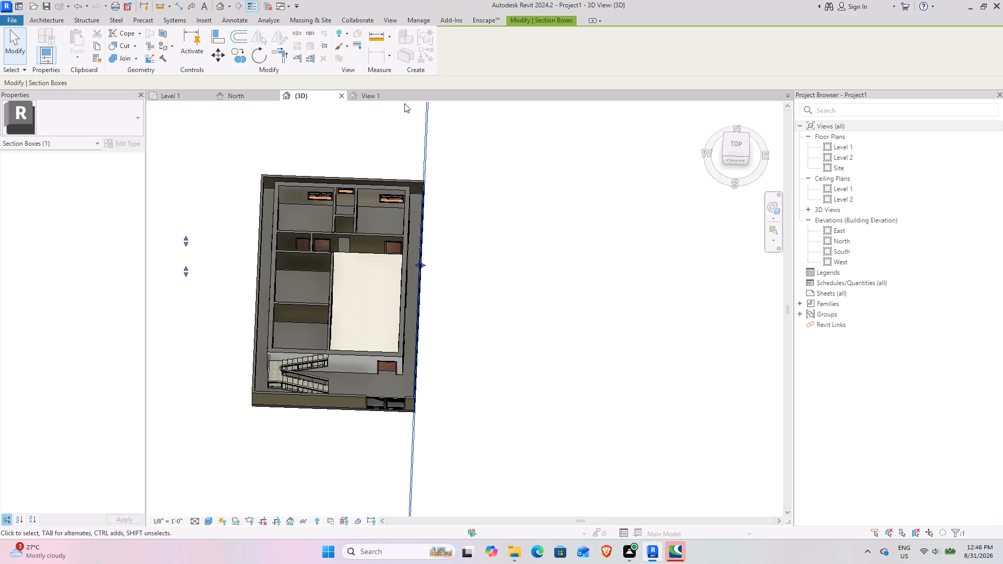
Close the gate family's View 1 without saving the changes to the family file.
left_click(408, 97)
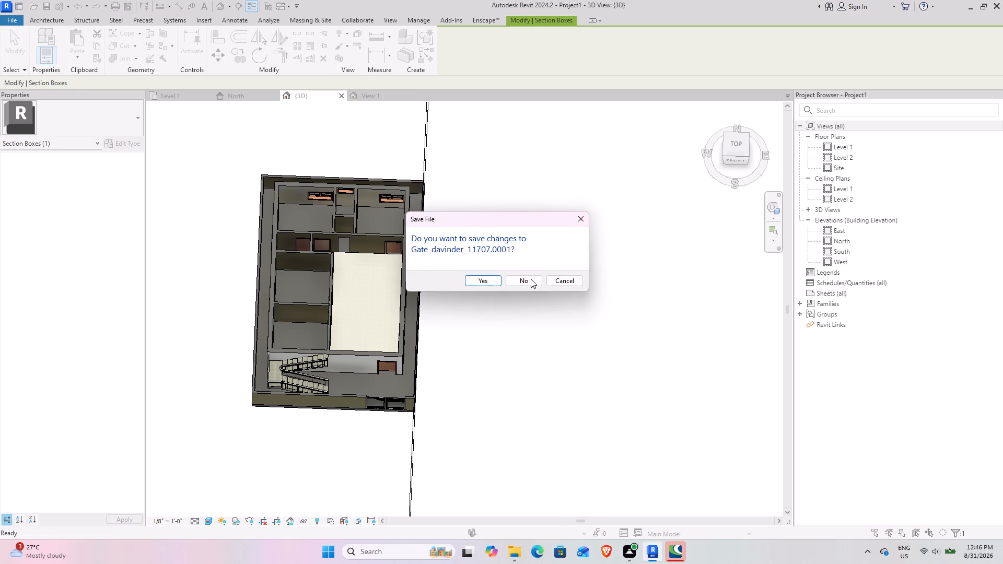
left_click(531, 271)
left_click(529, 285)
Move the section box's east face back outside the boundary wall so the wall is no longer cut, and deselect the box.
left_click(412, 426)
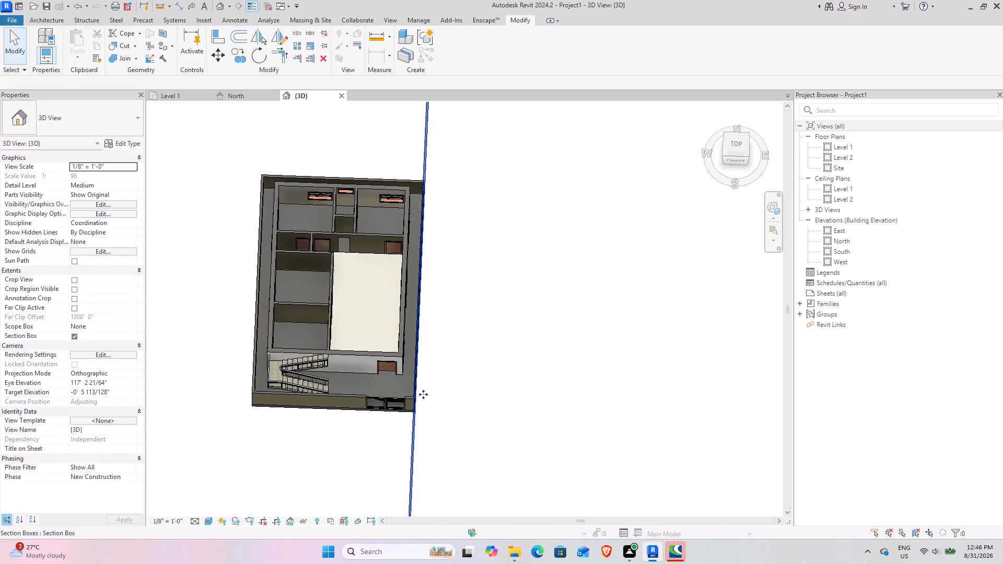
left_click_drag(419, 268, 487, 274)
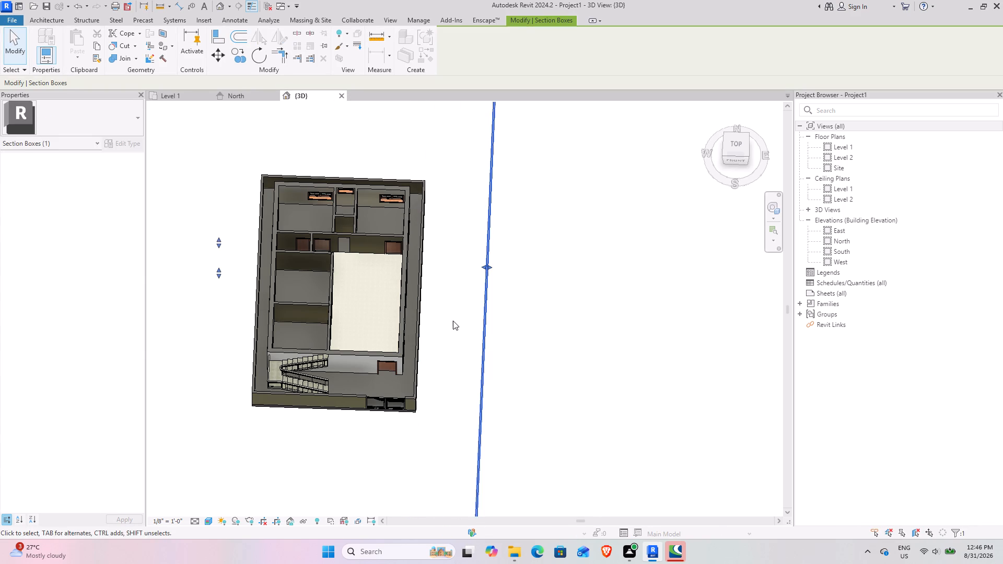
left_click(453, 321)
Examine the Level 1 floor plan, covering the bedrooms, toilets, Pooja room, hall, kitchen, staircase and gate opening.
scroll(311, 250, "up", 4)
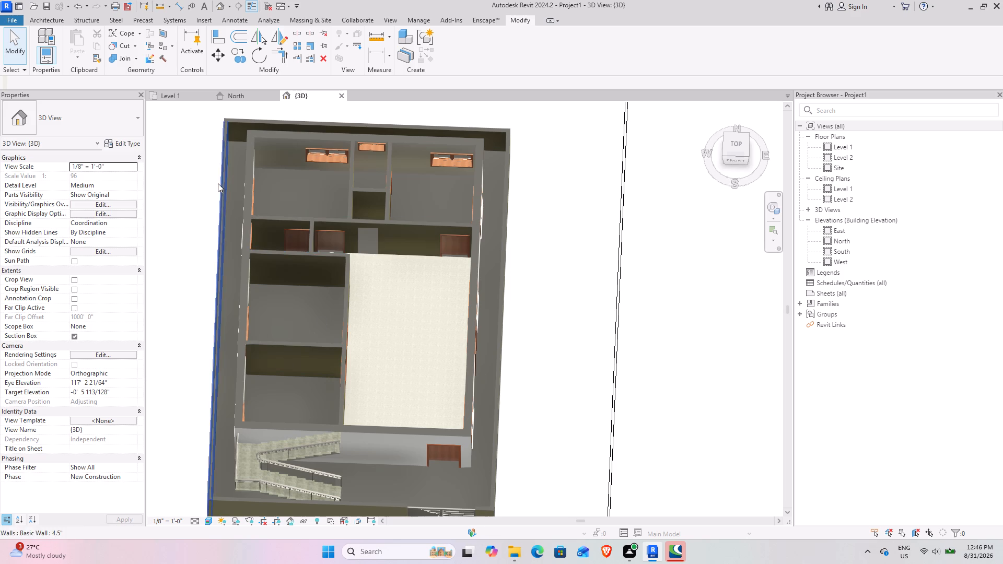
left_click(175, 99)
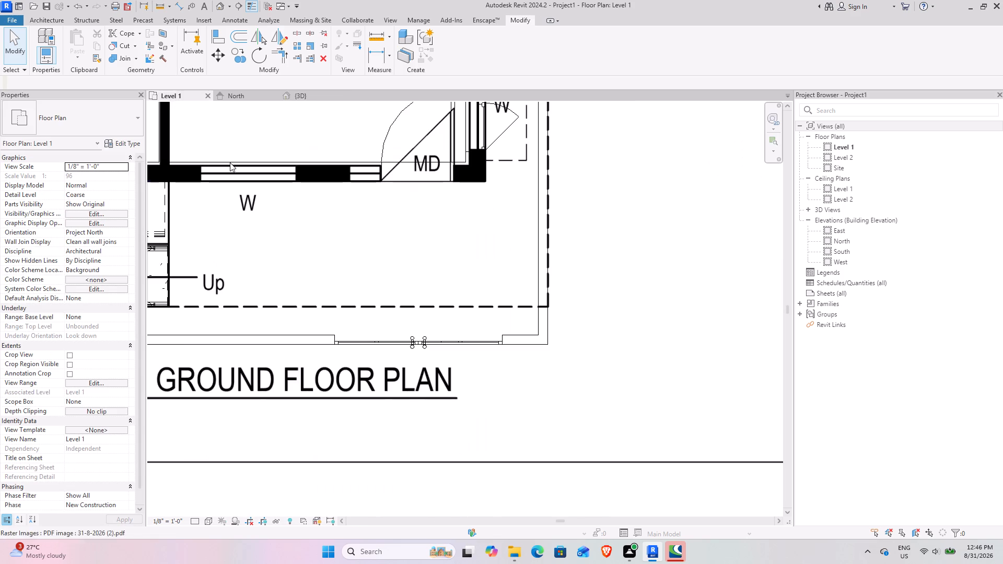
scroll(258, 183, "down", 5)
middle_click_drag(259, 173, 413, 382)
middle_click_drag(368, 258, 385, 323)
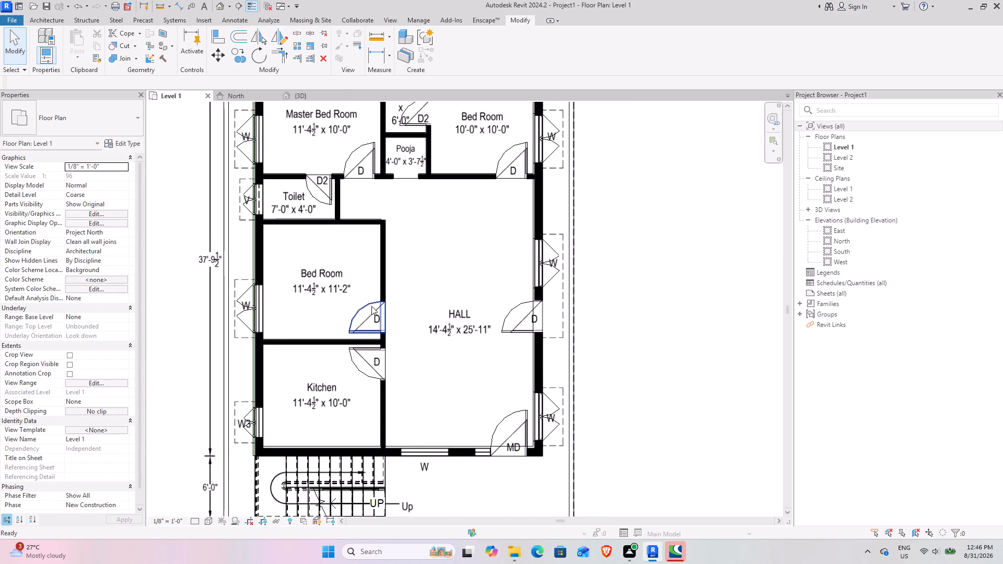
middle_click_drag(364, 305, 295, 327)
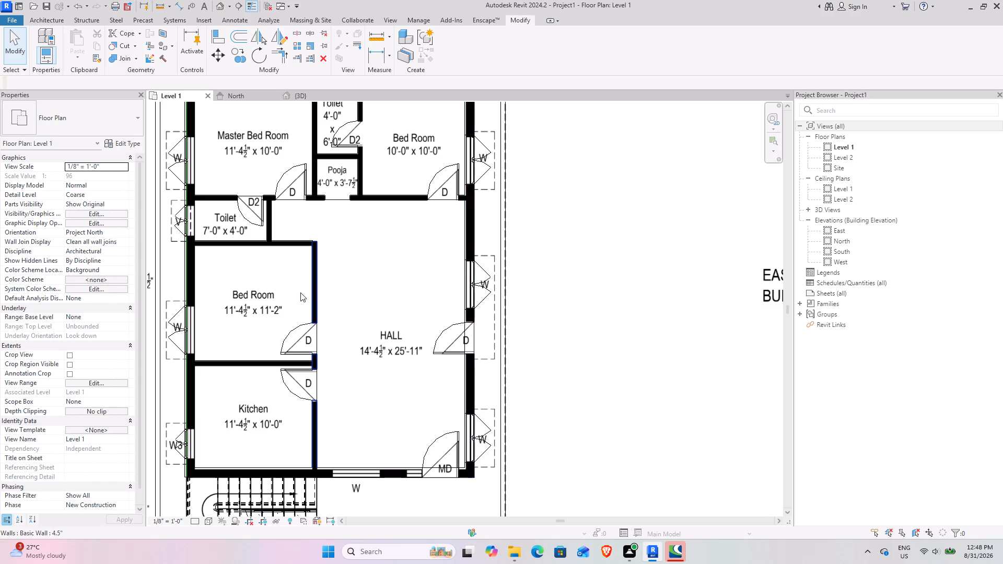
middle_click_drag(324, 259, 384, 213)
middle_click_drag(394, 225, 395, 343)
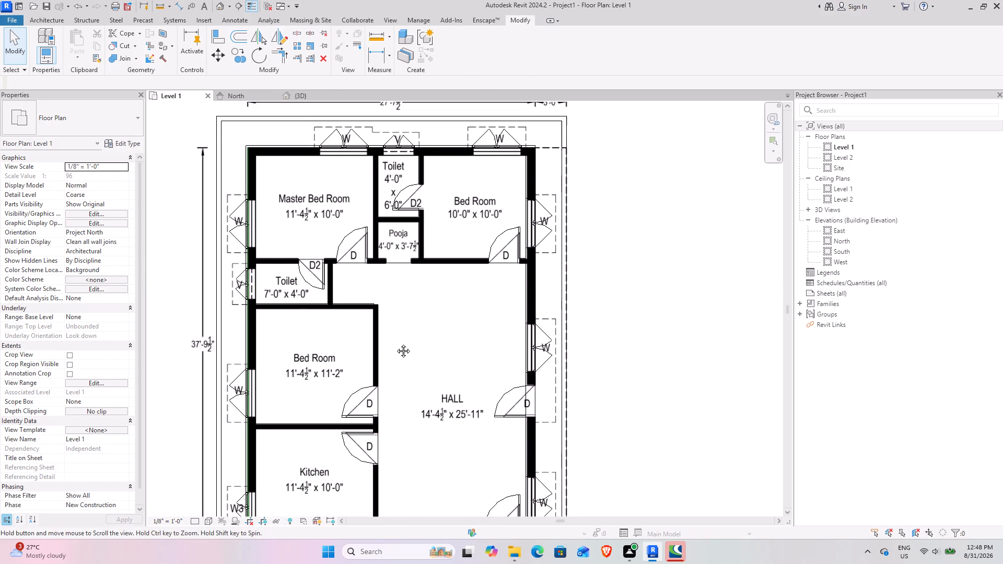
middle_click_drag(395, 343, 394, 351)
scroll(334, 264, "up", 4)
middle_click_drag(399, 245, 387, 323)
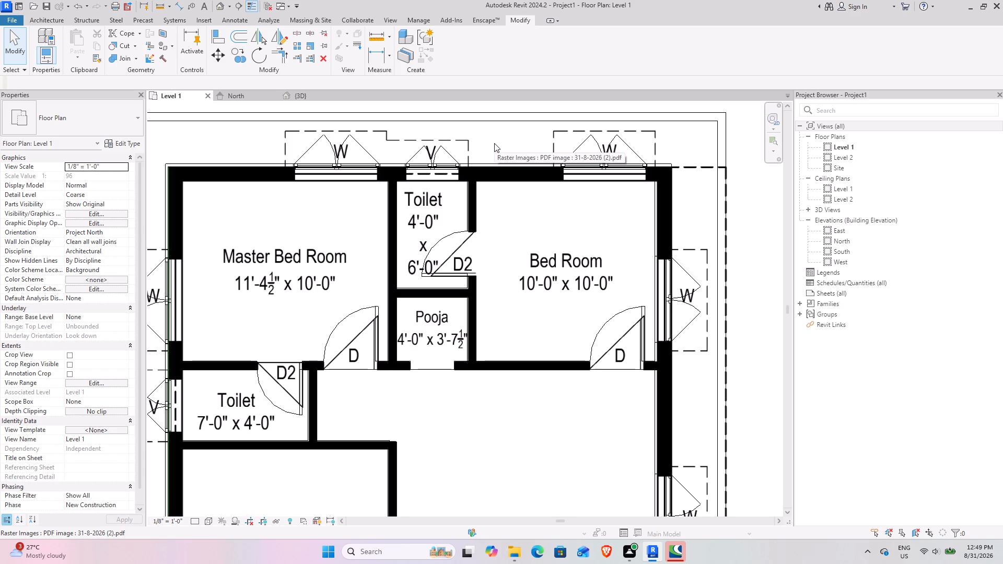
scroll(492, 144, "down", 3)
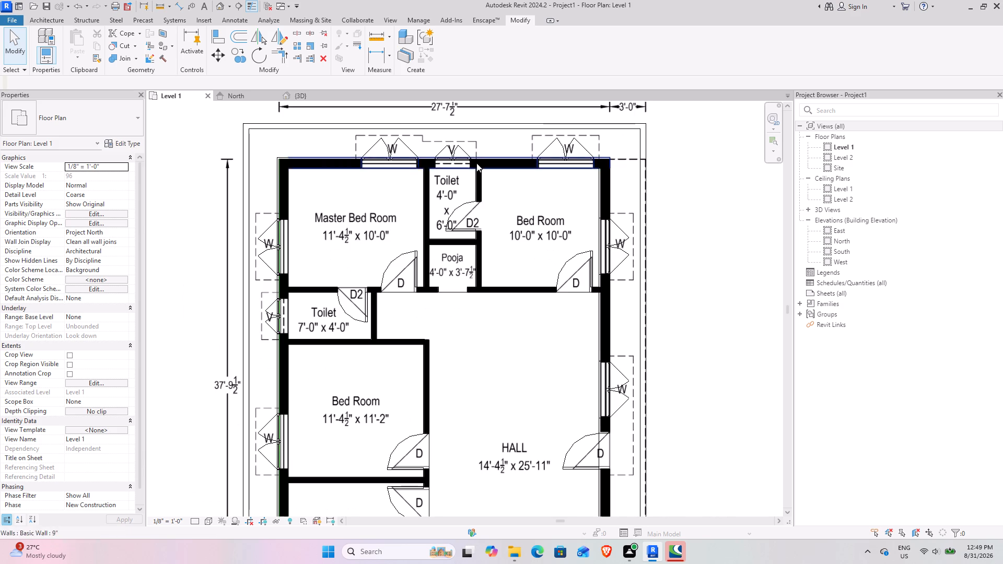
middle_click_drag(433, 352, 393, 213)
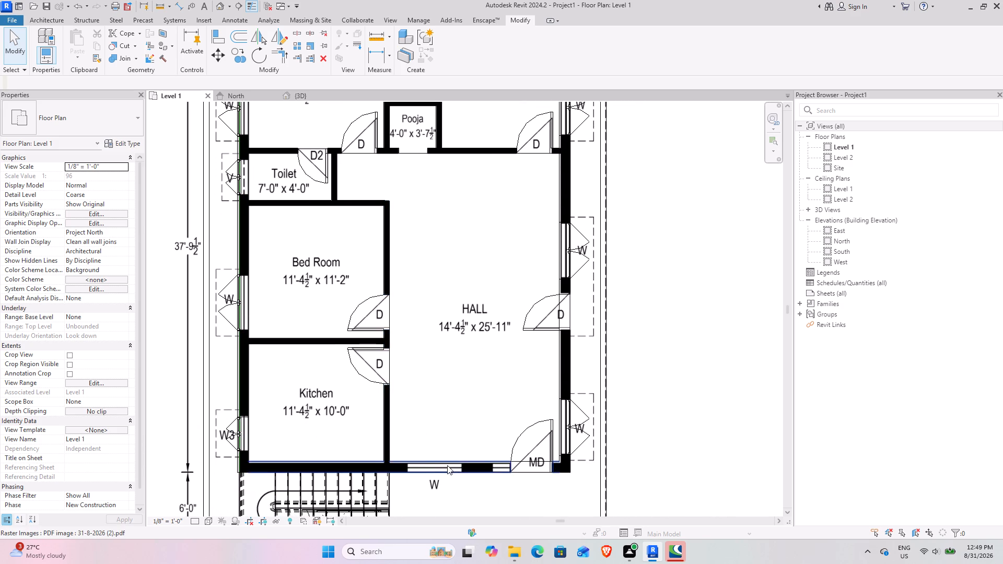
middle_click_drag(422, 451, 371, 299)
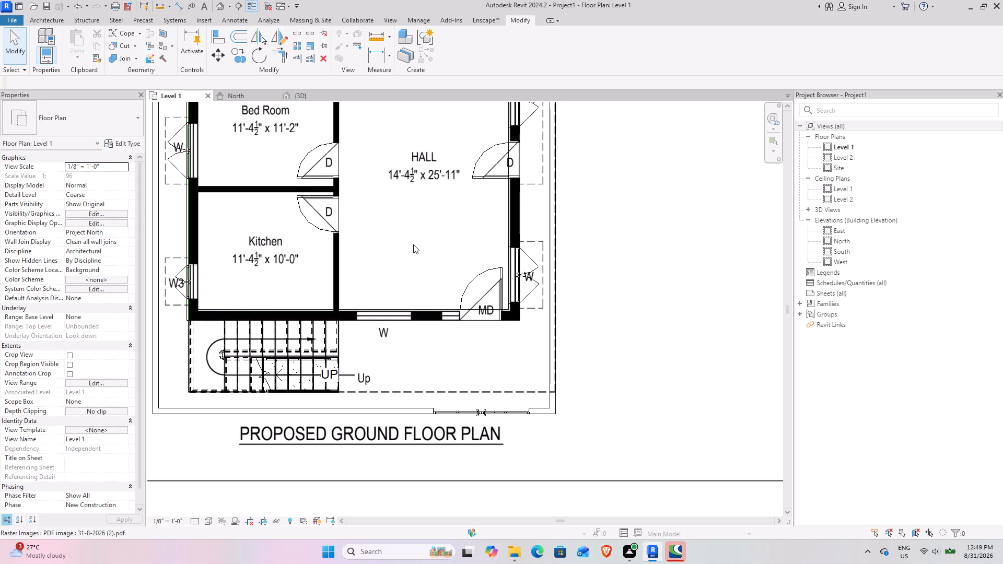
middle_click_drag(413, 244, 510, 447)
middle_click_drag(497, 354, 488, 475)
middle_click_drag(500, 417, 436, 304)
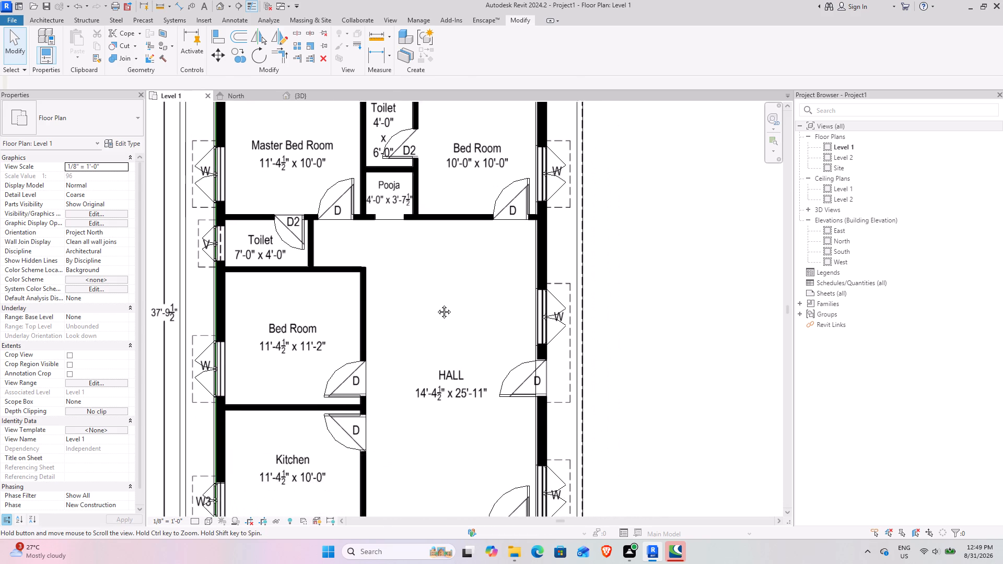
middle_click_drag(436, 304, 434, 275)
scroll(433, 275, "down", 3)
middle_click_drag(449, 422, 436, 398)
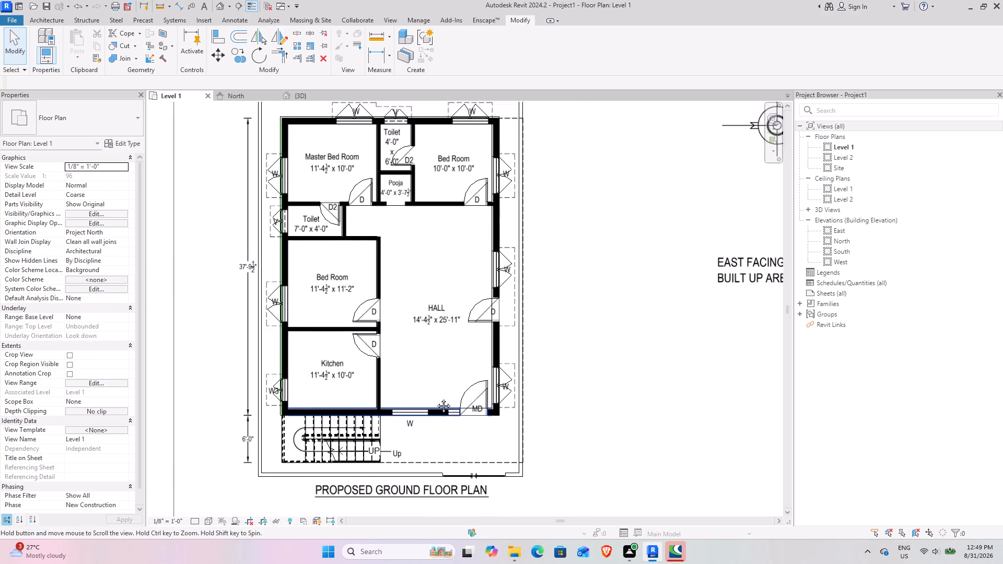
middle_click_drag(436, 398, 452, 436)
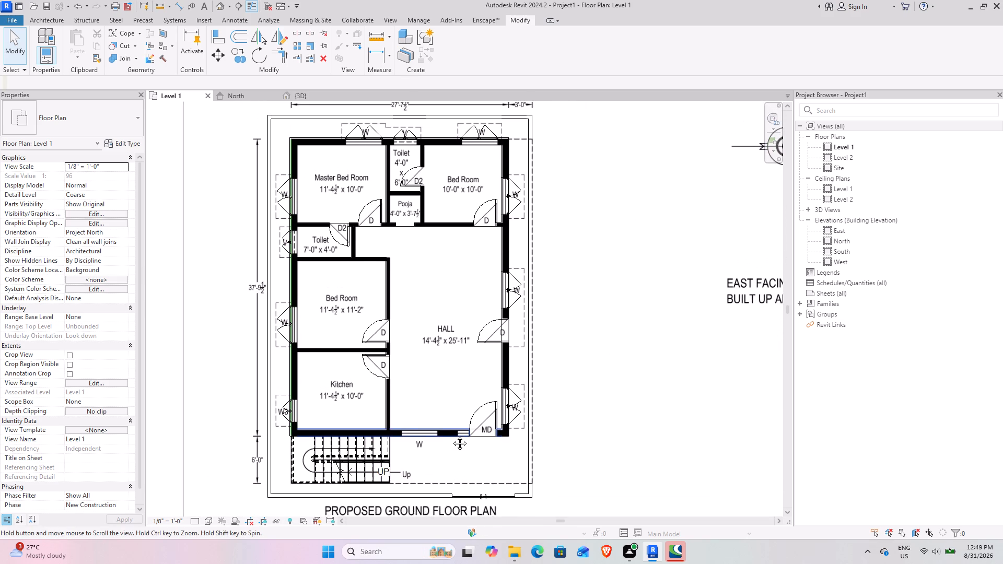
middle_click_drag(452, 436, 451, 436)
scroll(451, 436, "up", 2)
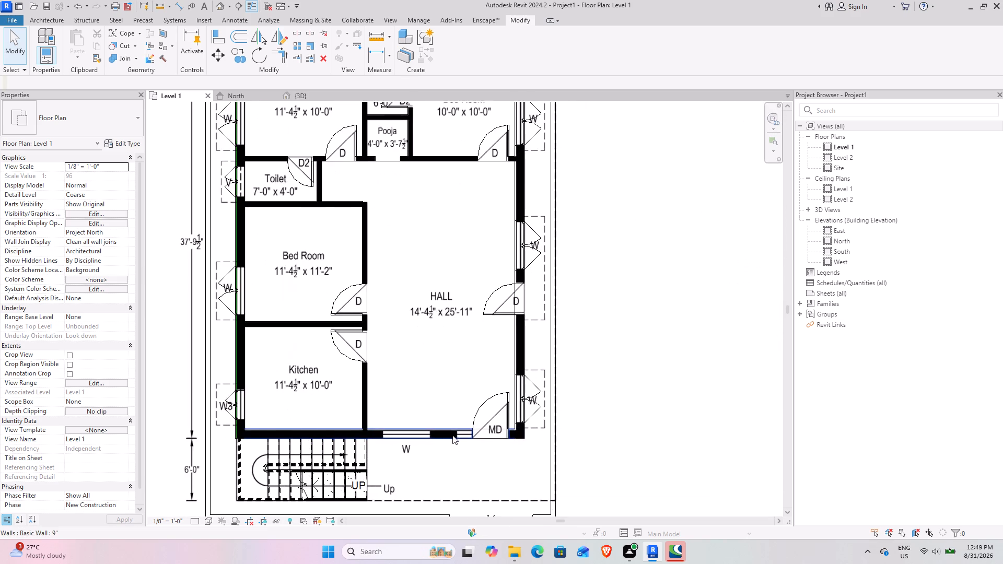
scroll(452, 435, "up", 1)
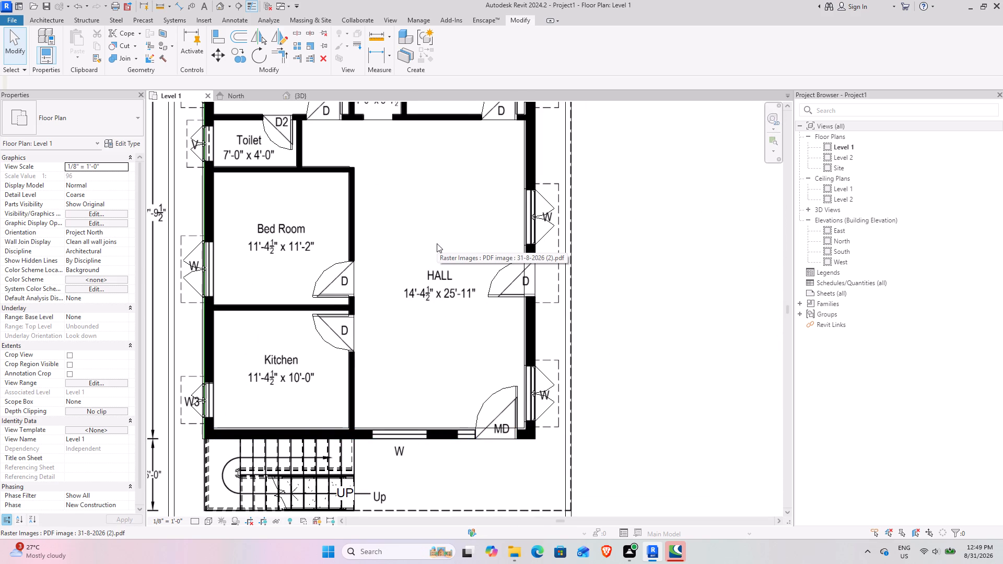
middle_click_drag(437, 243, 459, 423)
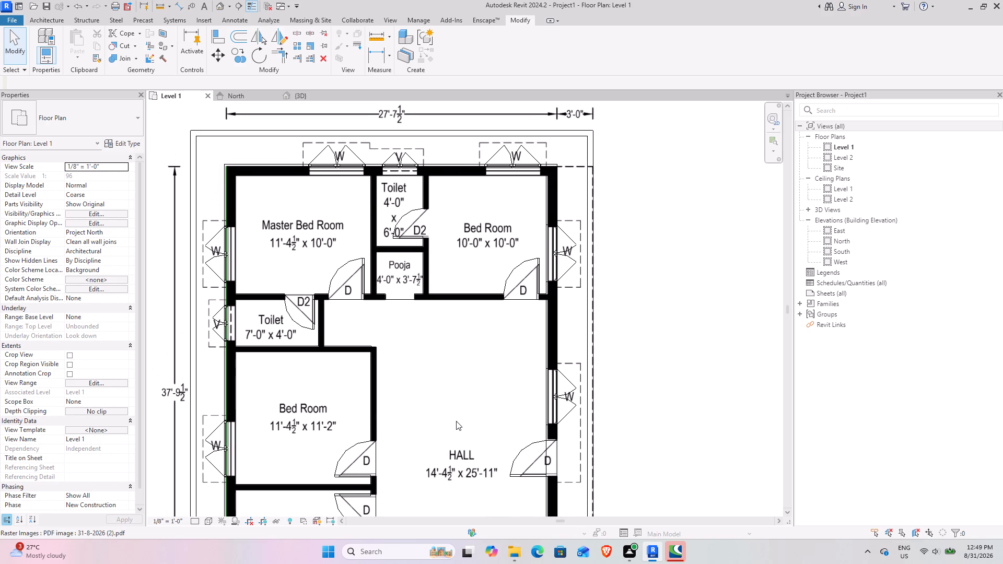
scroll(412, 287, "up", 1)
middle_click_drag(412, 287, 427, 321)
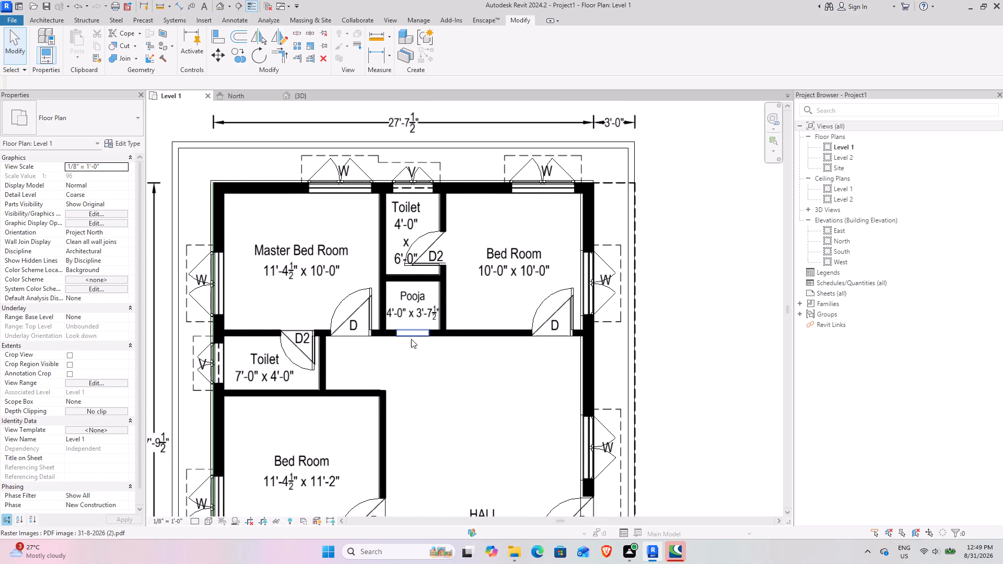
scroll(423, 377, "up", 3)
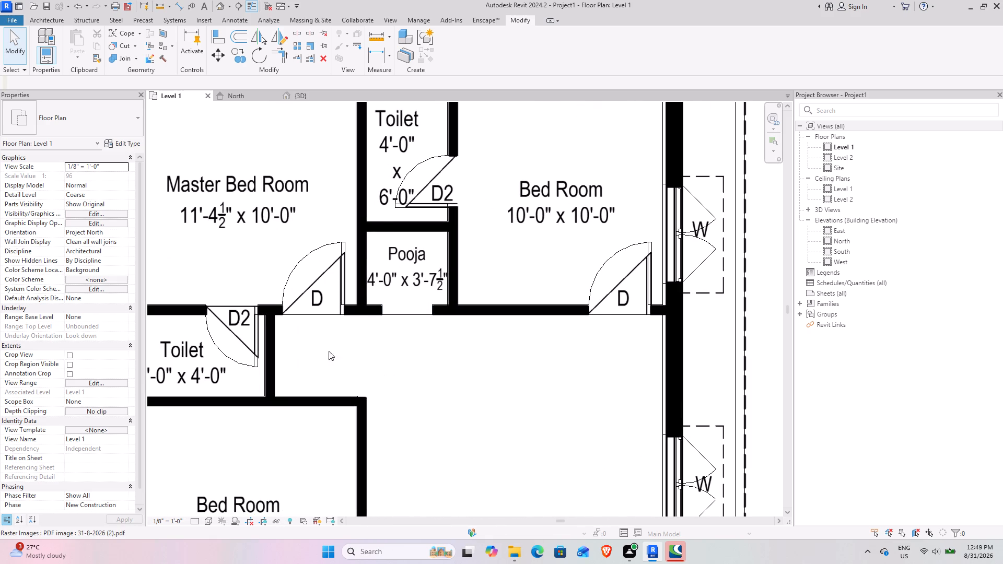
Examine the Level 1 plan around the bedroom, toilet and Pooja room walls and doors, then the hall, kitchen and staircase.
left_click(342, 252)
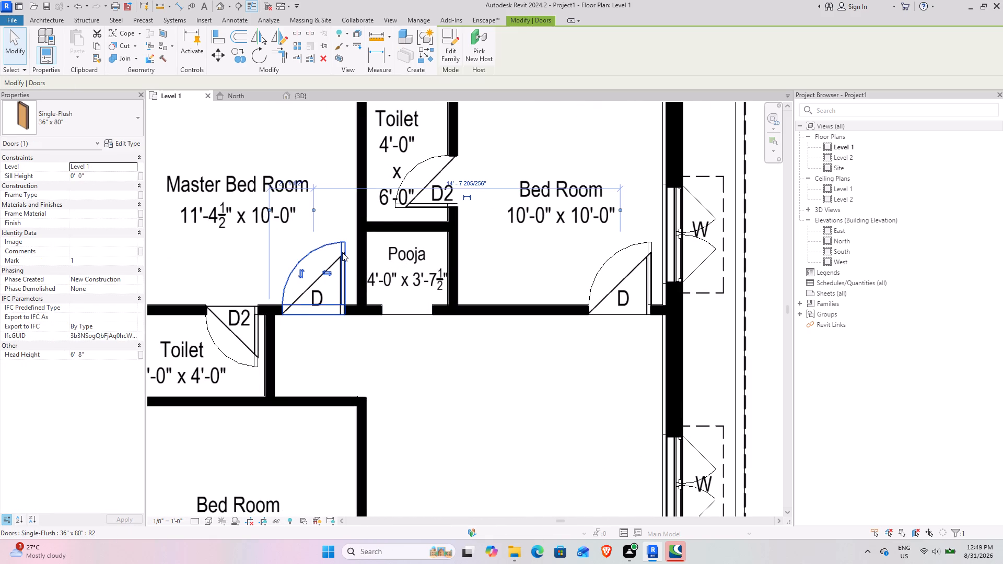
scroll(342, 252, "down", 6)
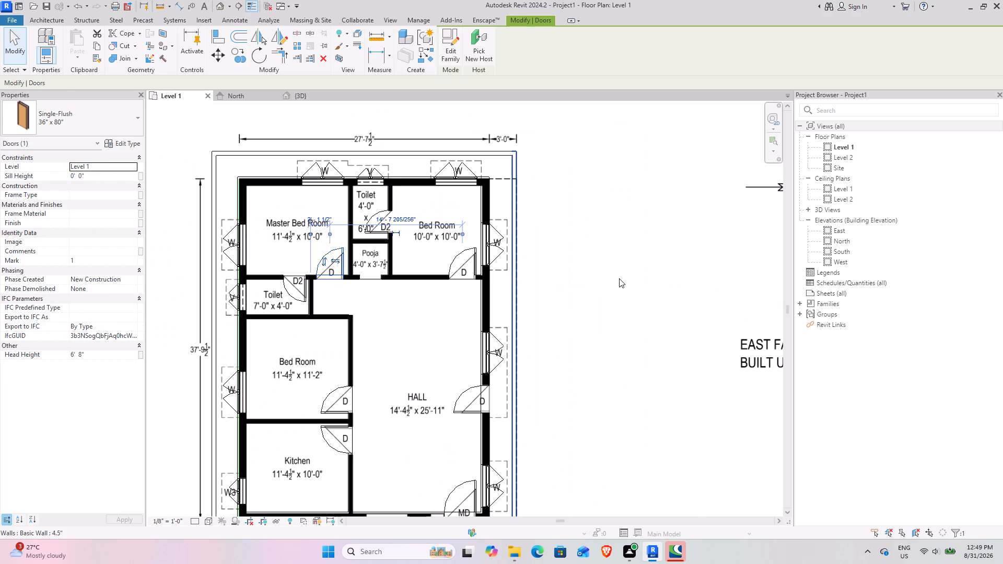
left_click(619, 278)
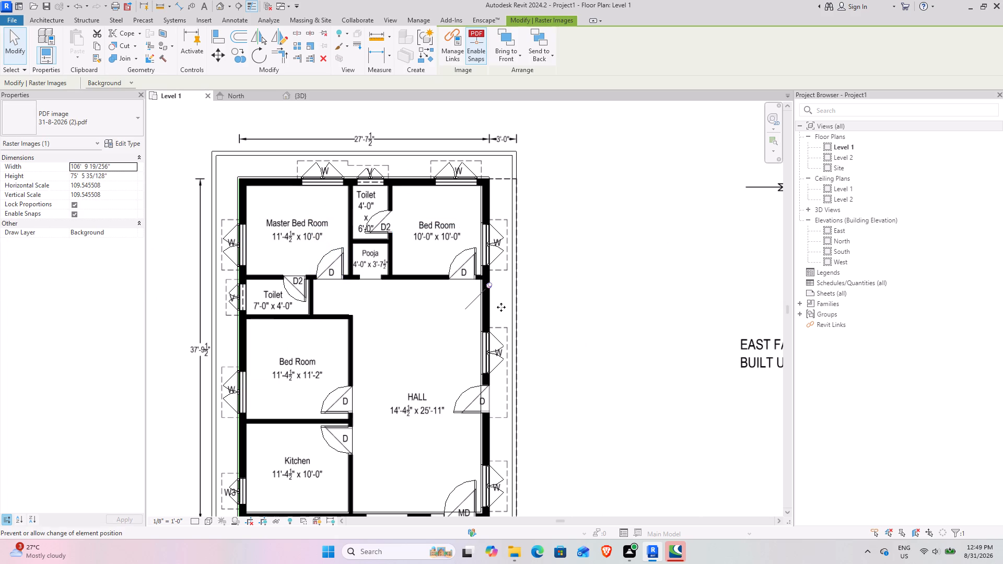
left_click(15, 48)
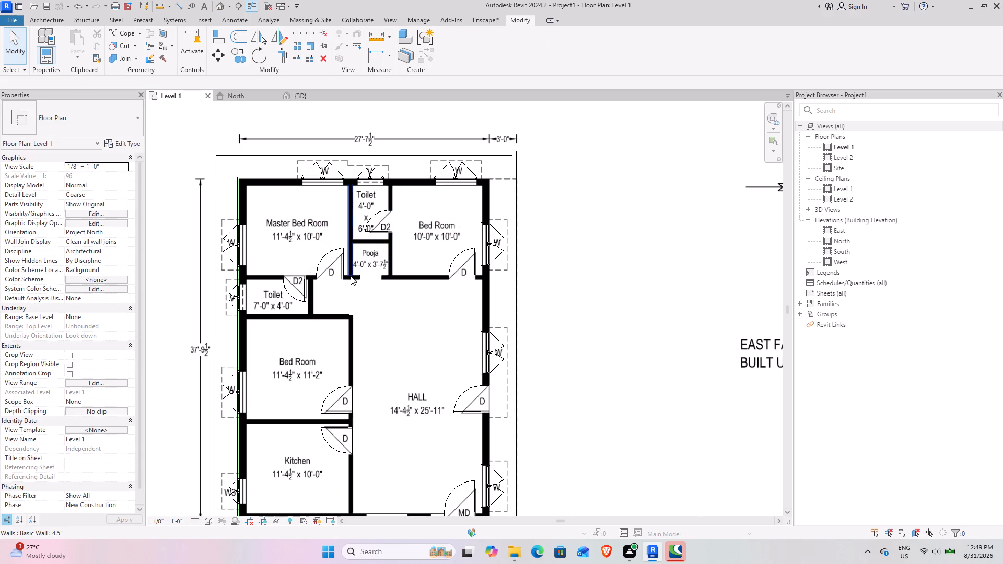
scroll(390, 236, "up", 8)
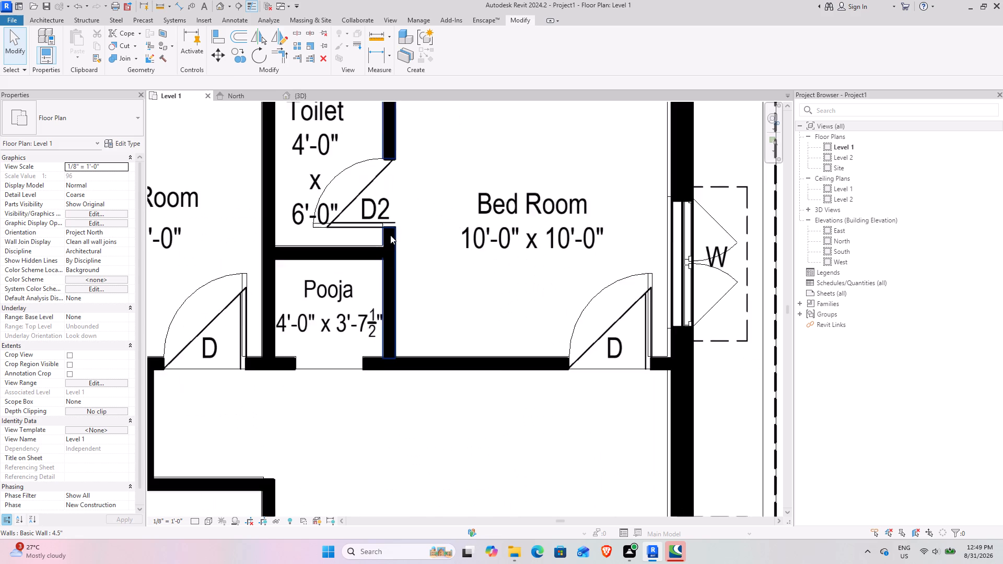
scroll(390, 235, "down", 4)
middle_click_drag(393, 236, 412, 315)
scroll(412, 315, "up", 10)
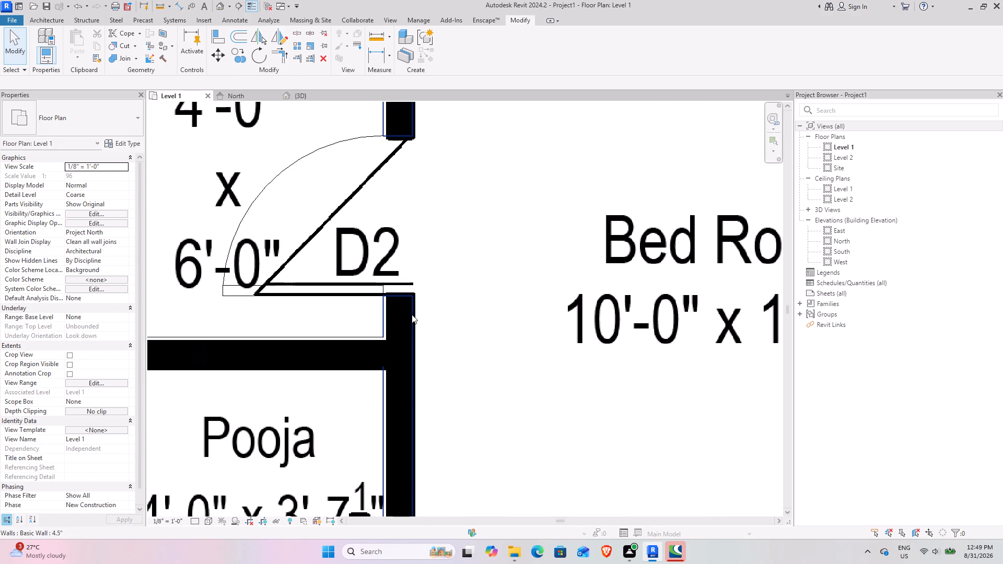
scroll(412, 314, "down", 7)
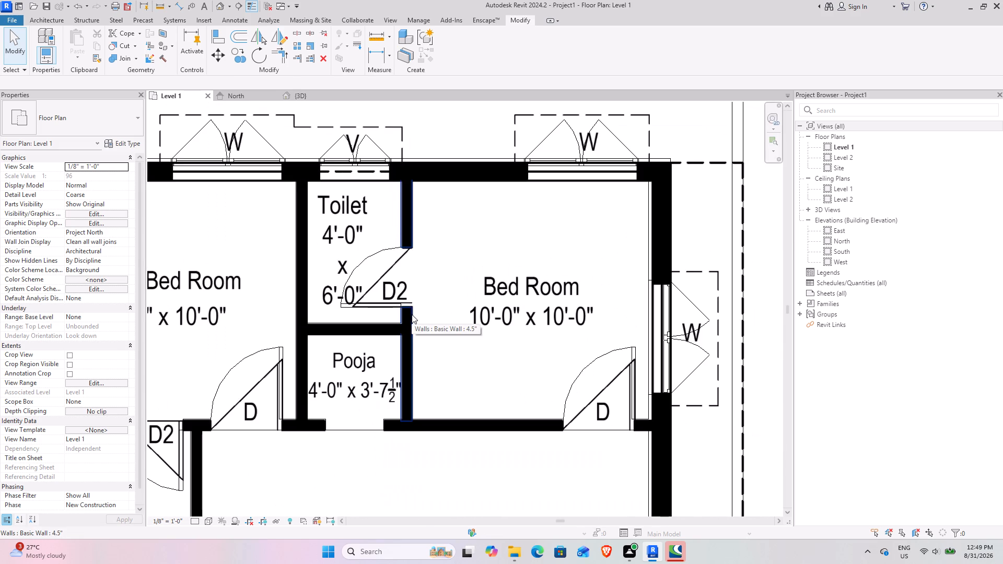
middle_click_drag(412, 314, 434, 370)
scroll(430, 370, "down", 3)
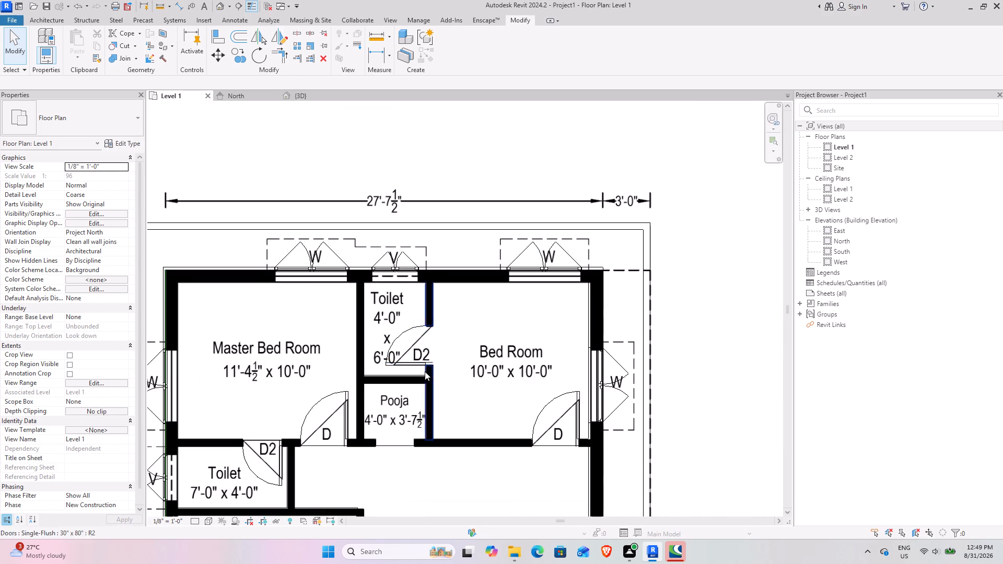
middle_click_drag(395, 378, 362, 336)
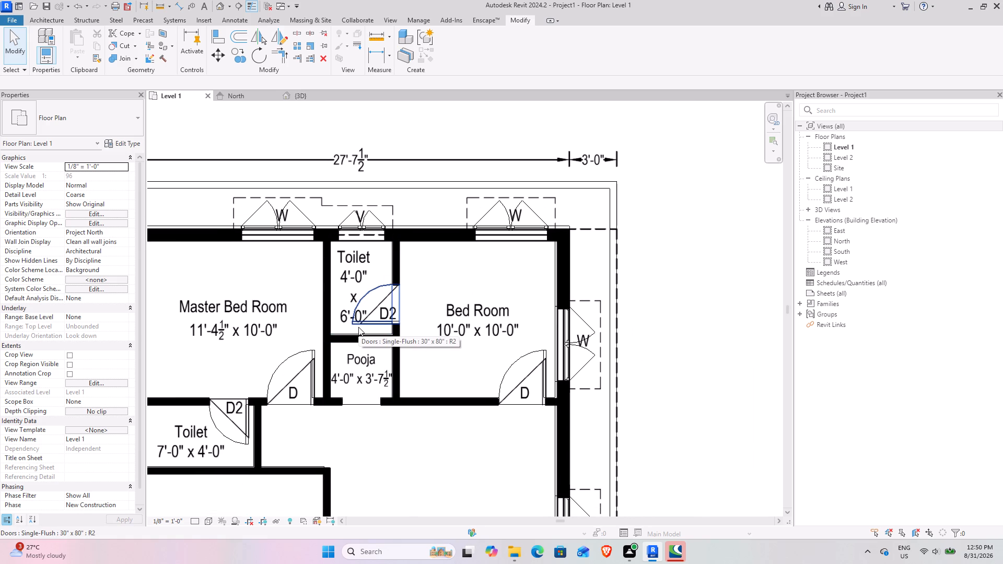
middle_click_drag(334, 363, 351, 258)
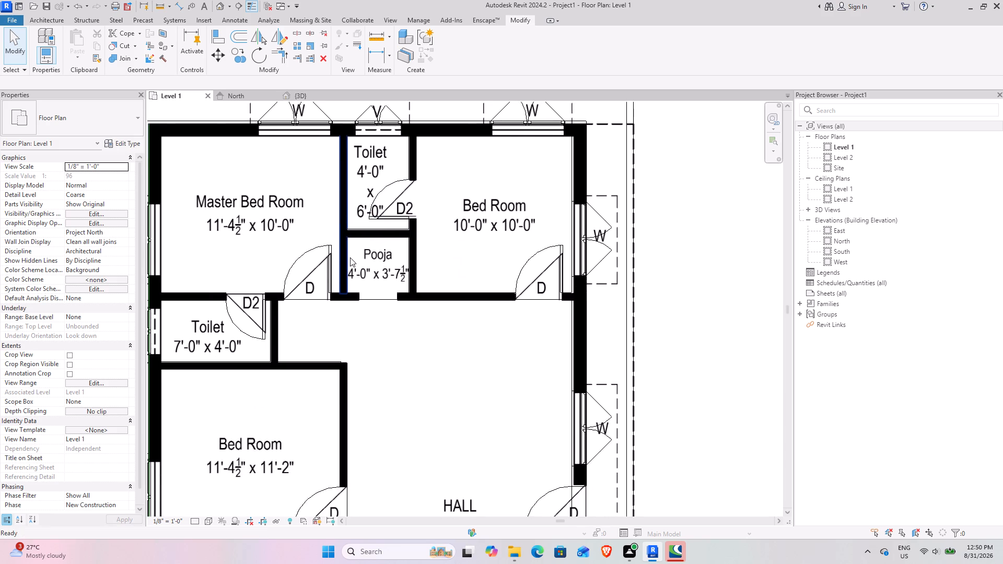
scroll(348, 259, "down", 4)
middle_click_drag(373, 392, 360, 268)
middle_click_drag(377, 297, 395, 370)
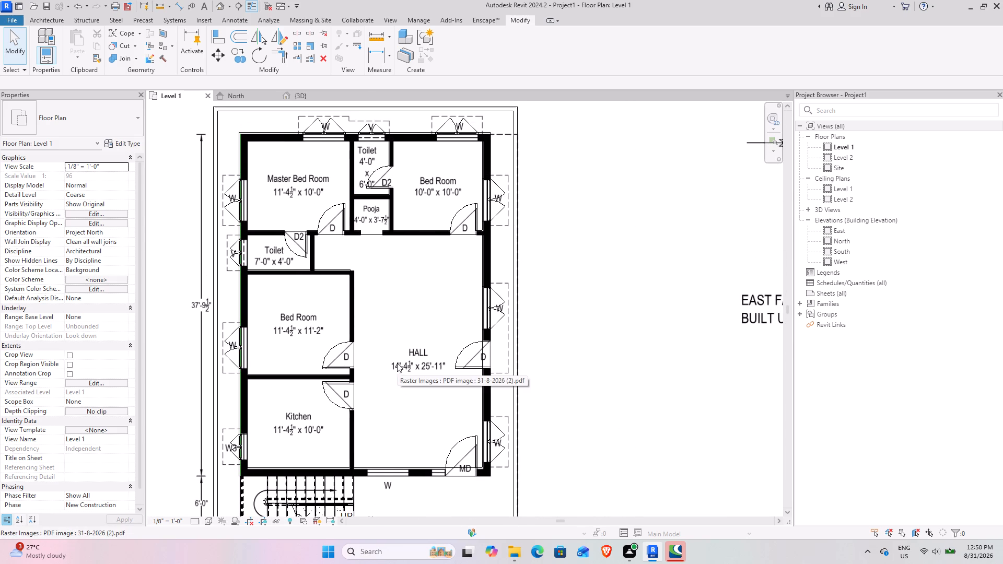
middle_click_drag(393, 357, 367, 294)
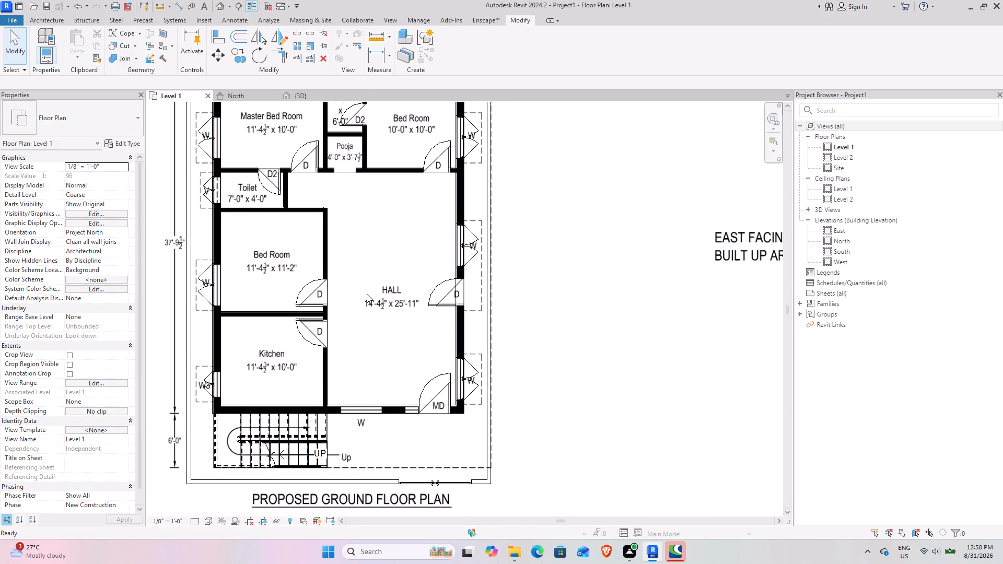
middle_click_drag(376, 274, 271, 299)
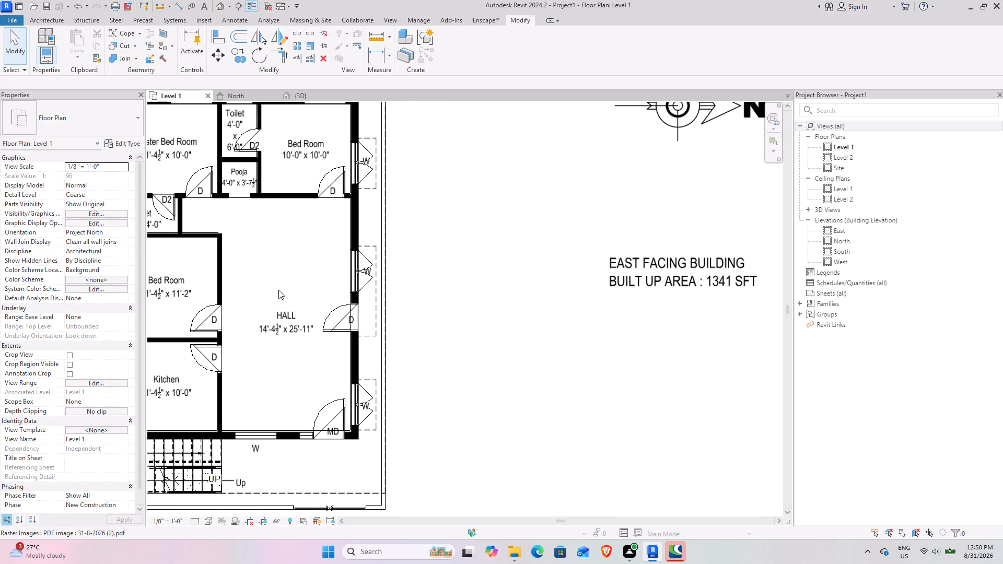
scroll(283, 279, "down", 2)
middle_click_drag(287, 271, 438, 259)
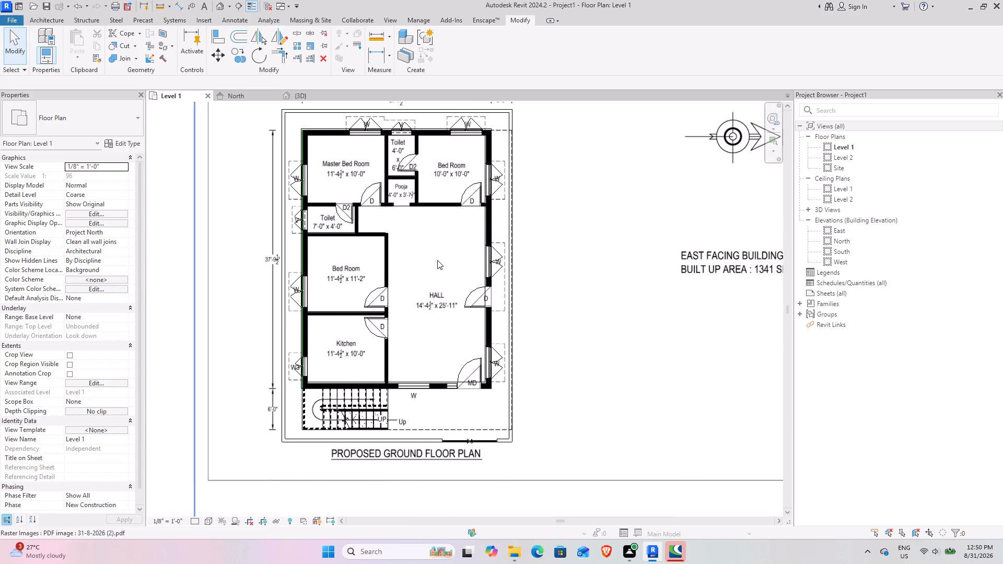
scroll(426, 260, "up", 2)
middle_click_drag(387, 316, 353, 390)
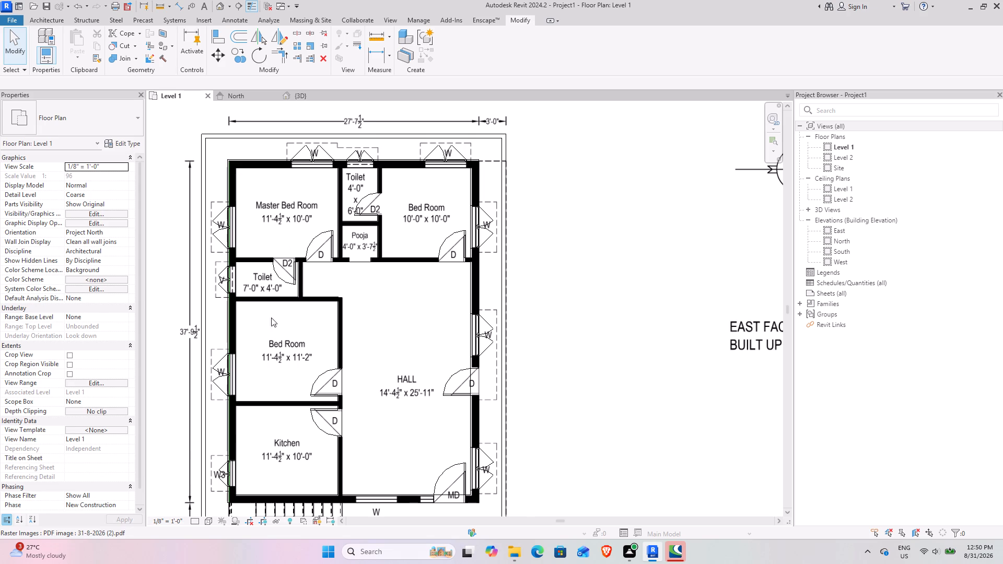
middle_click_drag(368, 385, 371, 329)
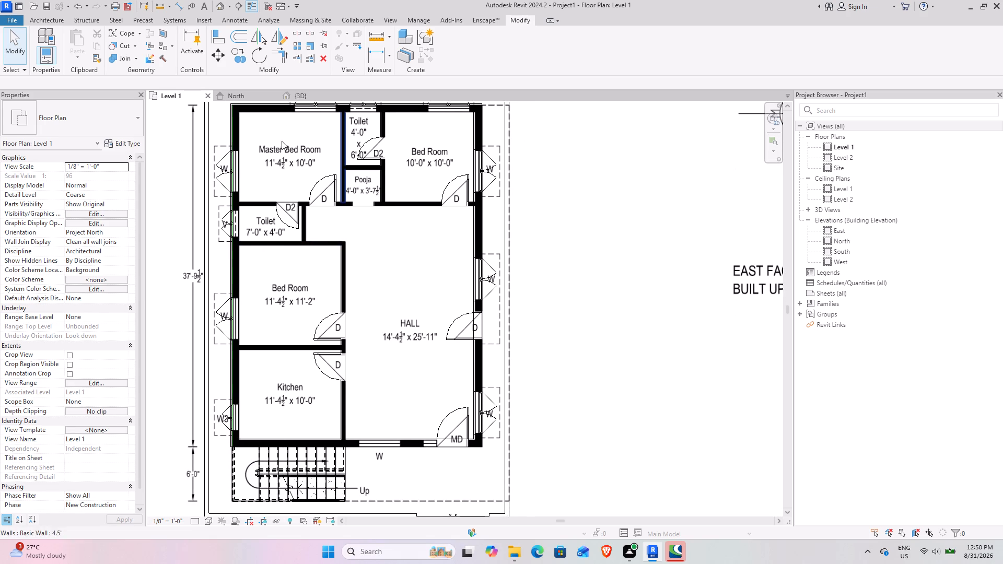
left_click(18, 46)
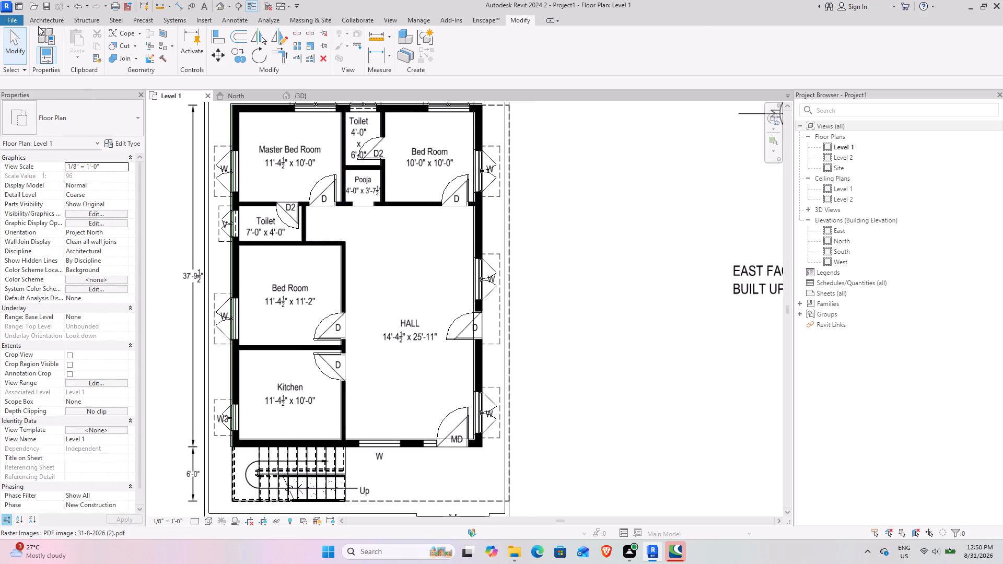
Start a new floor on Level 1 and rename its 2" floor type as HALL FLOOR.
left_click(39, 24)
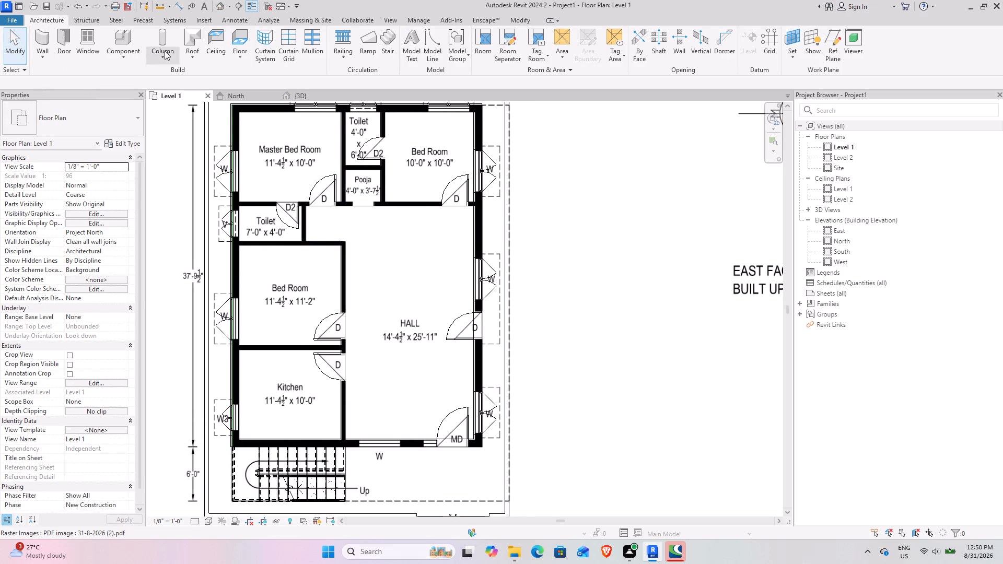
left_click(243, 39)
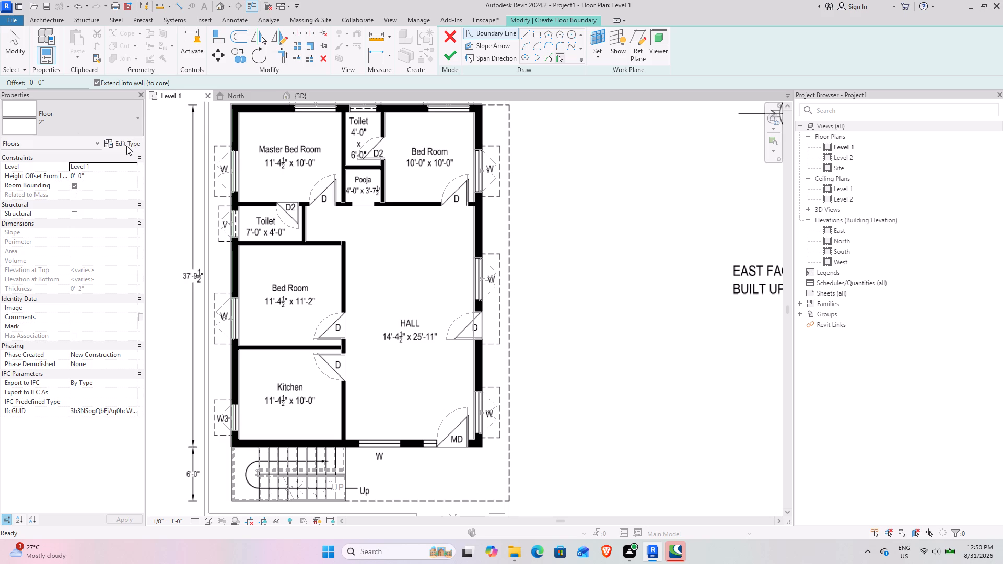
left_click(126, 146)
left_click(690, 163)
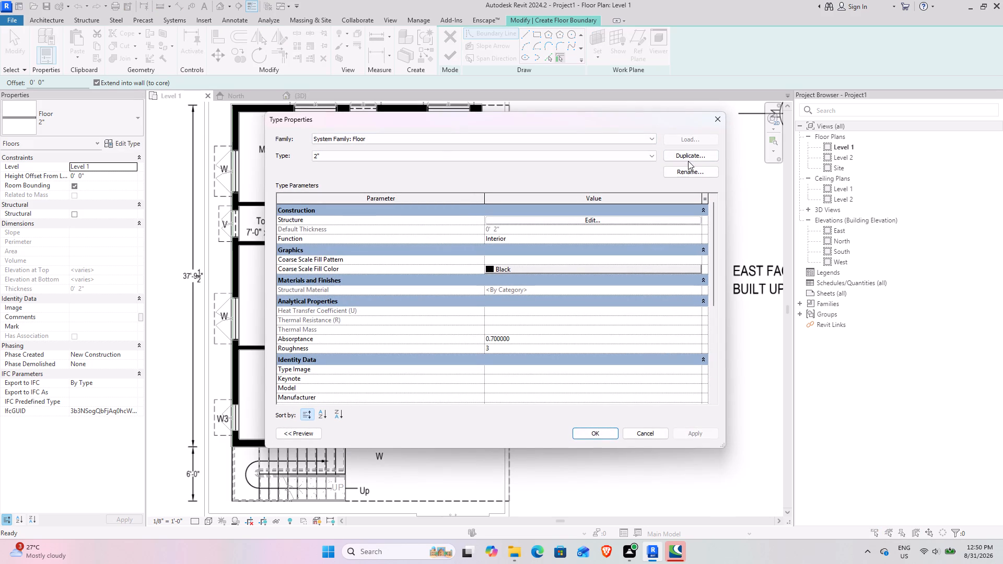
left_click(685, 156)
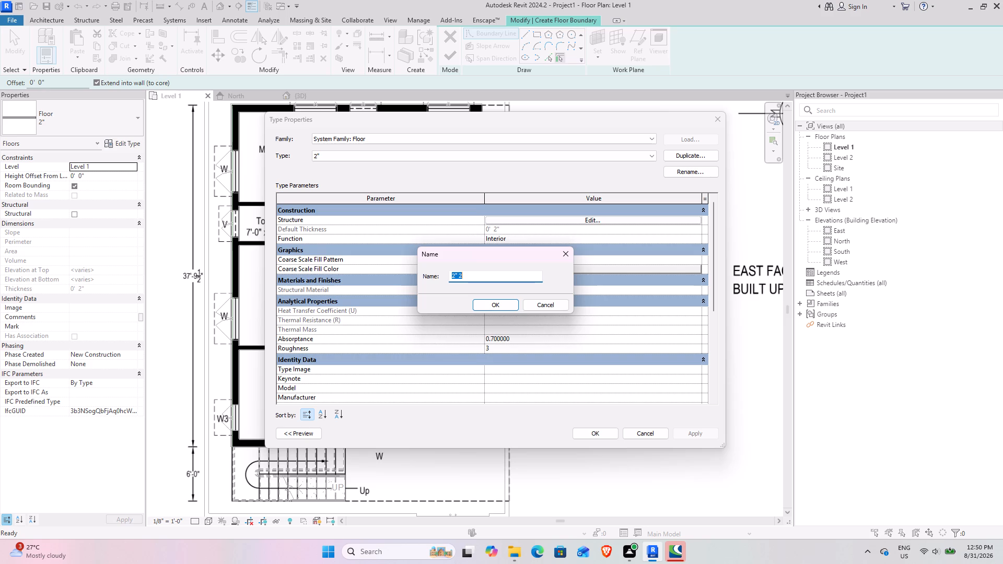
left_click(535, 303)
left_click(686, 174)
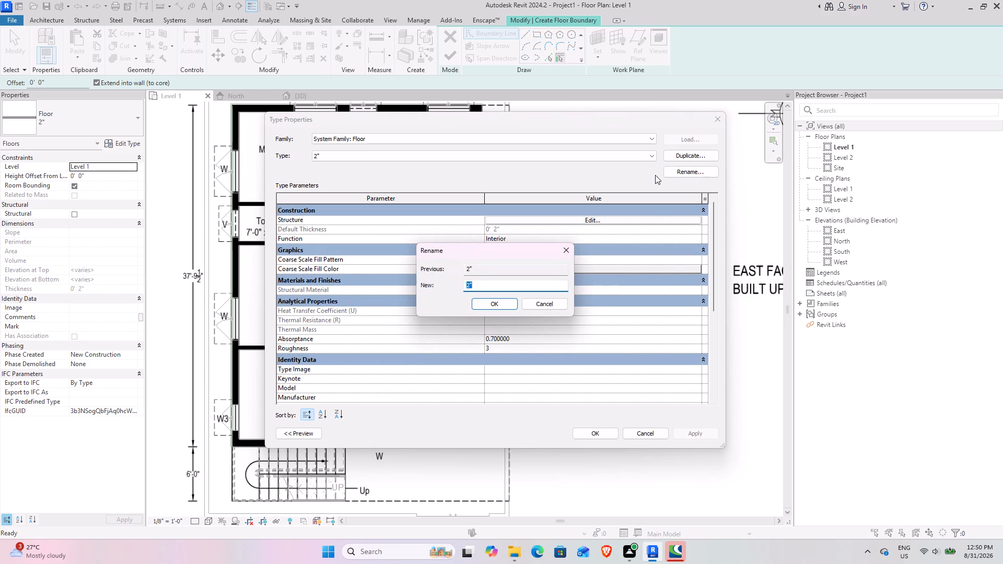
type("HAAL")
key("BackSpace")
key("BackSpace")
type("LL")
key("space")
type("FLOOR")
key("Return")
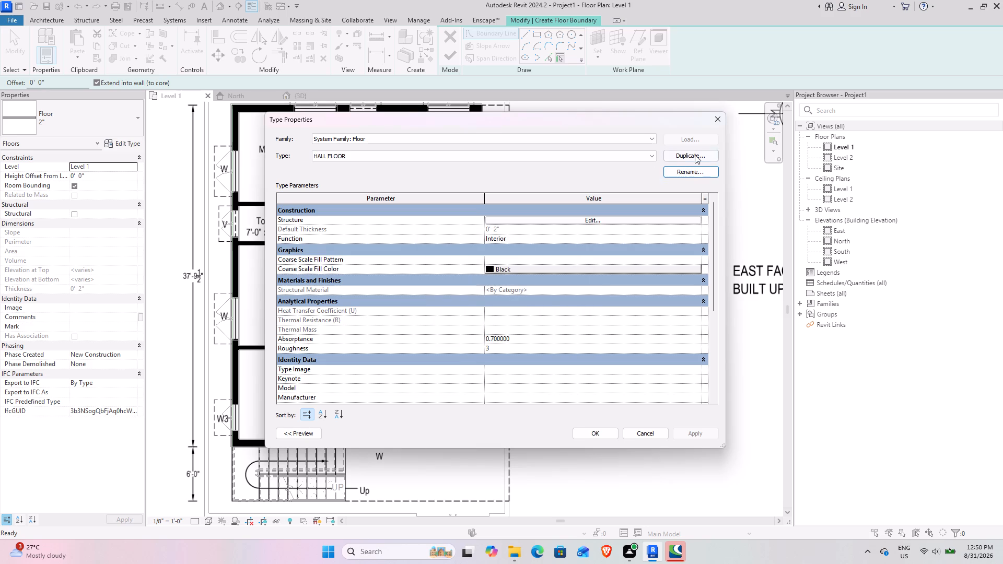
Duplicate the HALL FLOOR type under the name BED ROOM FLOOR.
left_click(701, 155)
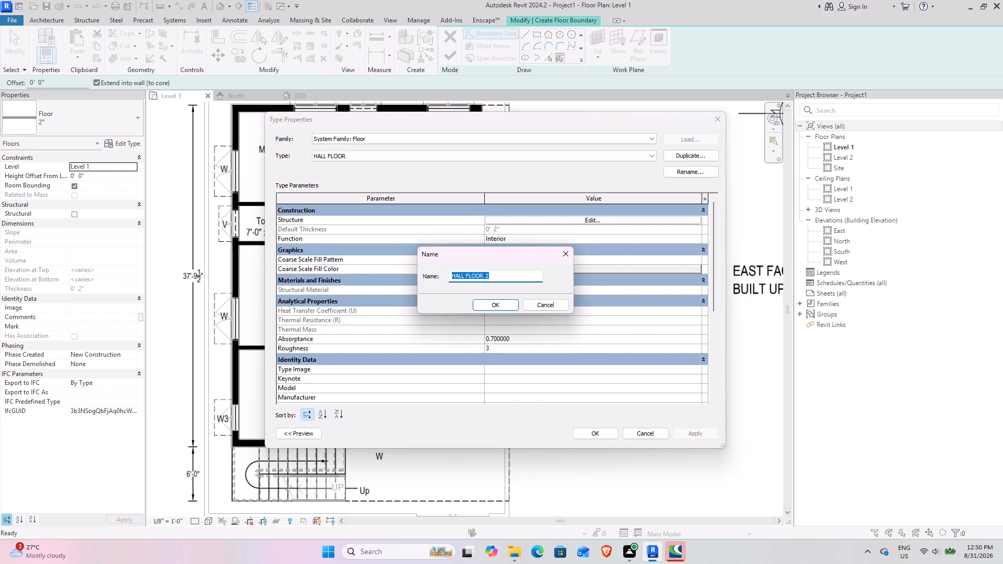
left_click(491, 277)
key("BackSpace")
key("BackSpace")
key("BackSpace")
key("BackSpace")
key("BackSpace")
key("BackSpace")
key("BackSpace")
key("BackSpace")
key("BackSpace")
key("BackSpace")
key("BackSpace")
key("BackSpace")
key("BackSpace")
key("BackSpace")
key("BackSpace")
key("BackSpace")
key("BackSpace")
key("BackSpace")
key("BackSpace")
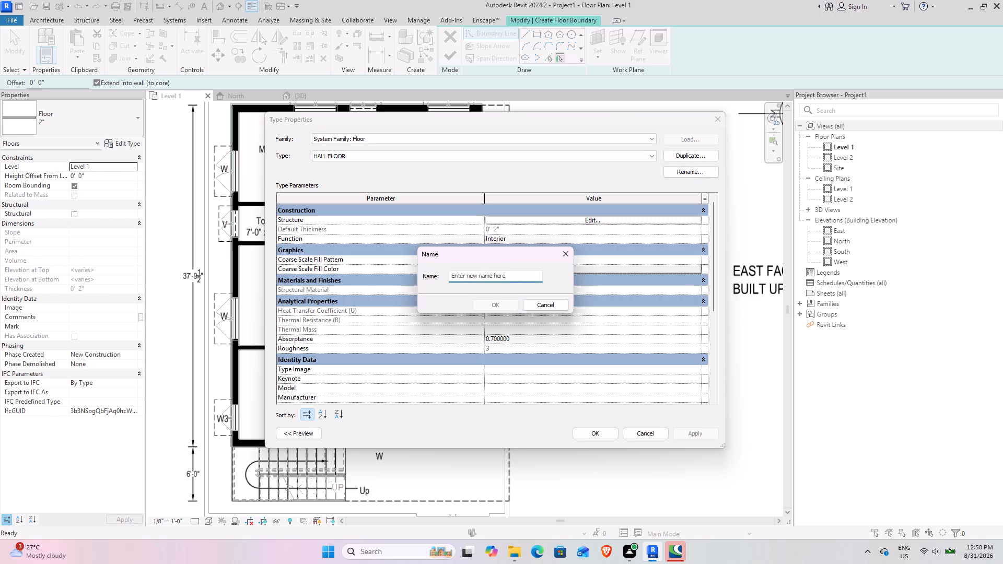
type("DE")
key("BackSpace")
key("BackSpace")
type("BED ROON")
key("space")
key("BackSpace")
key("BackSpace")
type("M FLOOR")
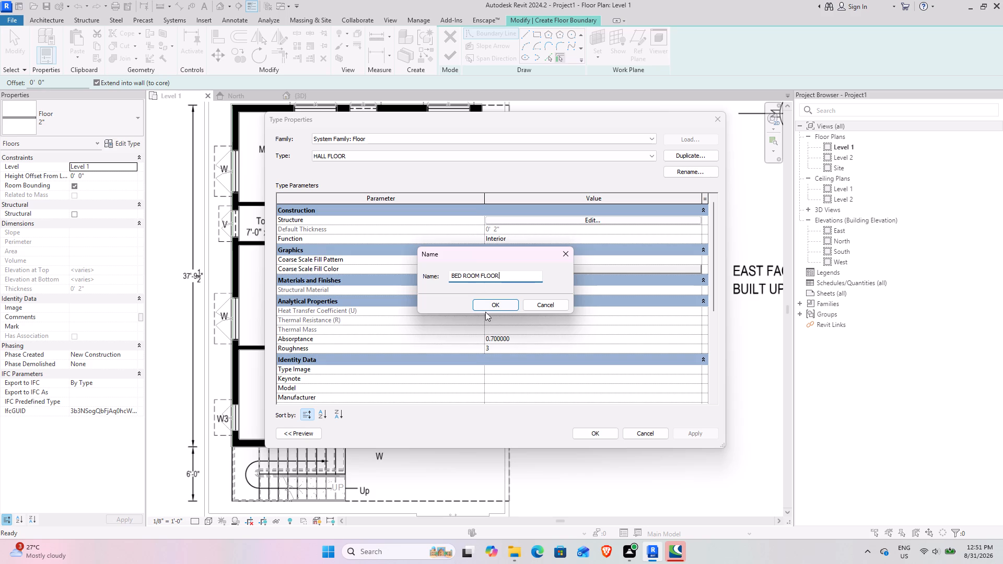
left_click(508, 308)
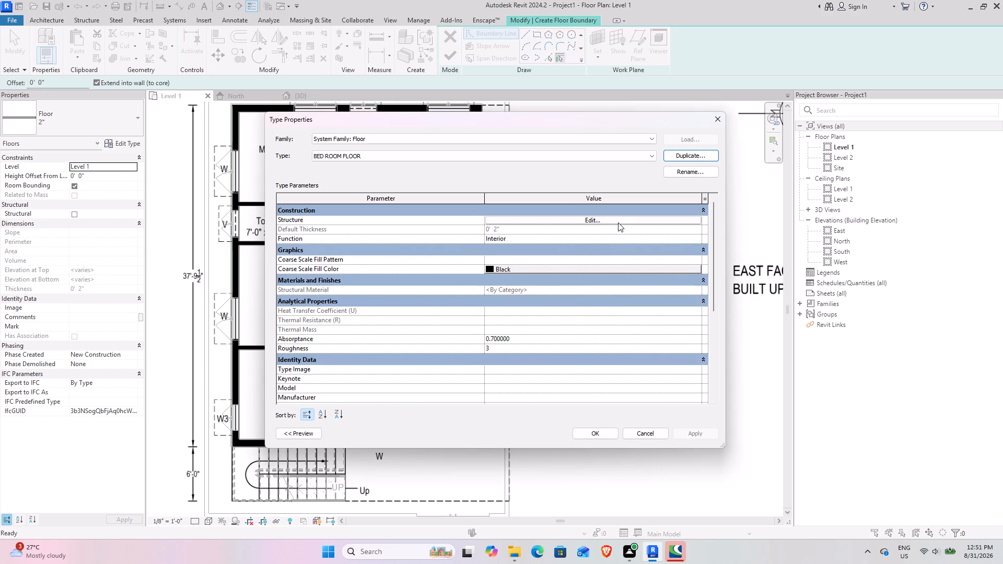
Create a new material named BED ROOM FLOORING for the top structure layer of the BED ROOM FLOOR type.
left_click(616, 219)
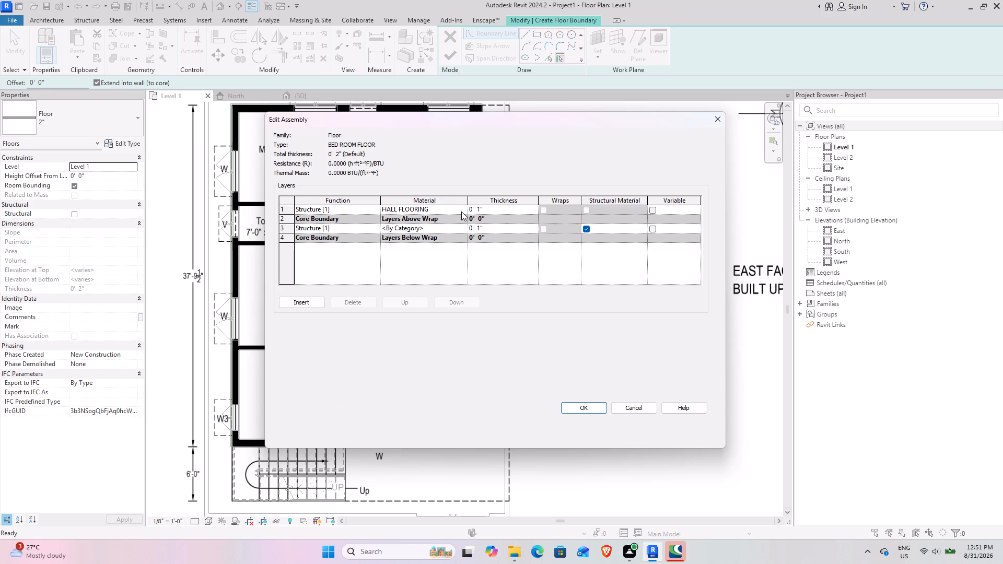
left_click(464, 209)
left_click_drag(523, 421, 523, 427)
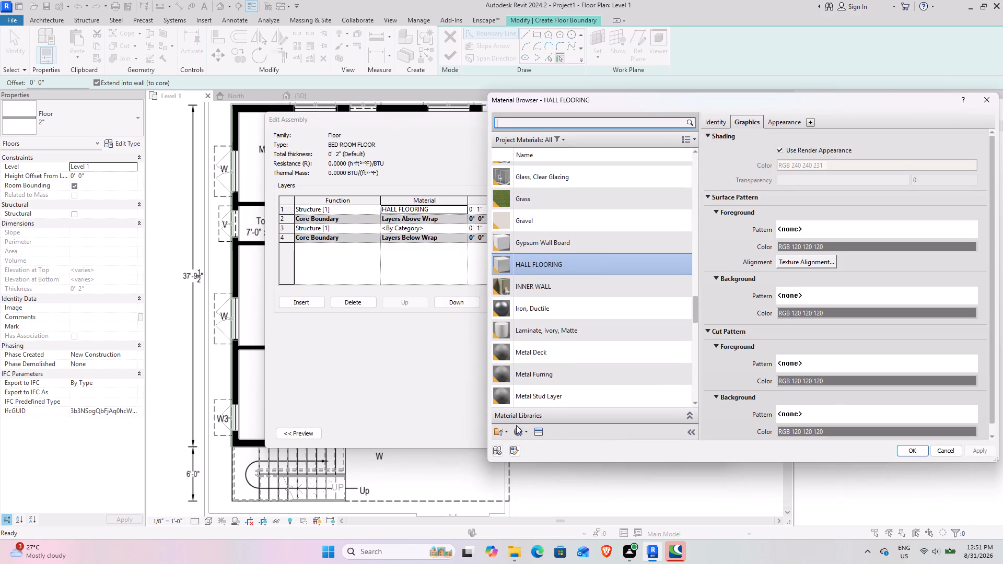
left_click(516, 425)
left_click(522, 430)
left_click(539, 443)
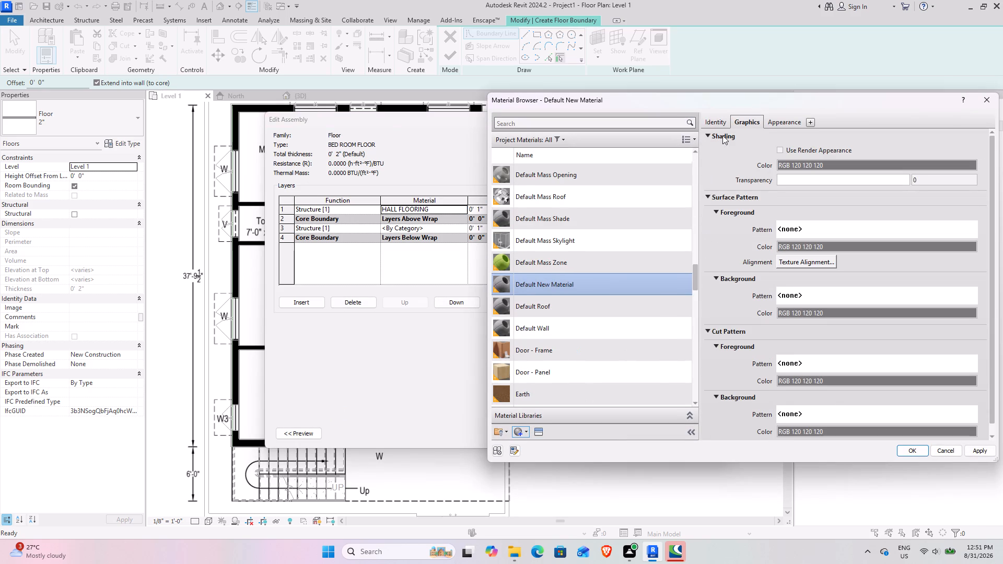
left_click(715, 117)
left_click(852, 136)
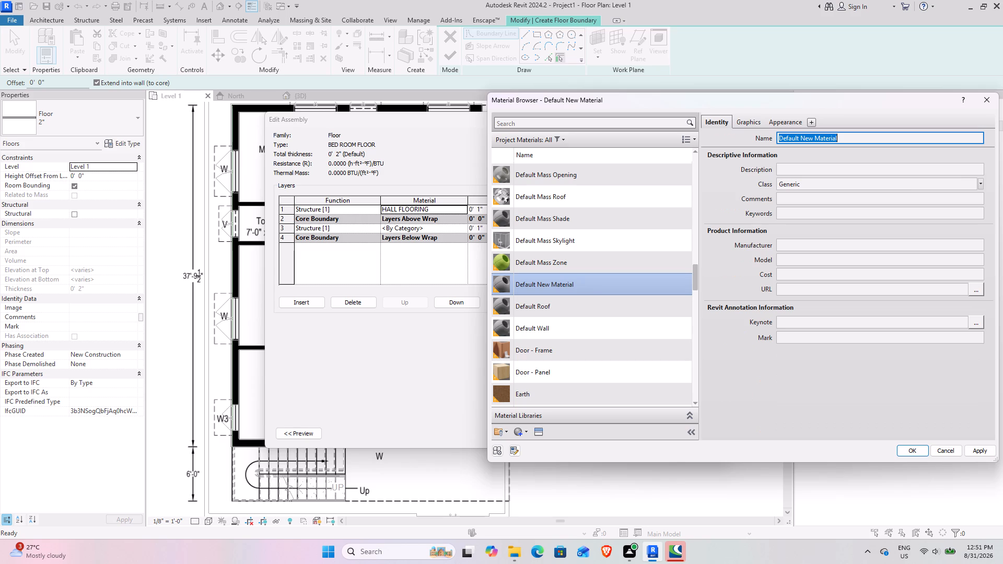
type("BED ROO")
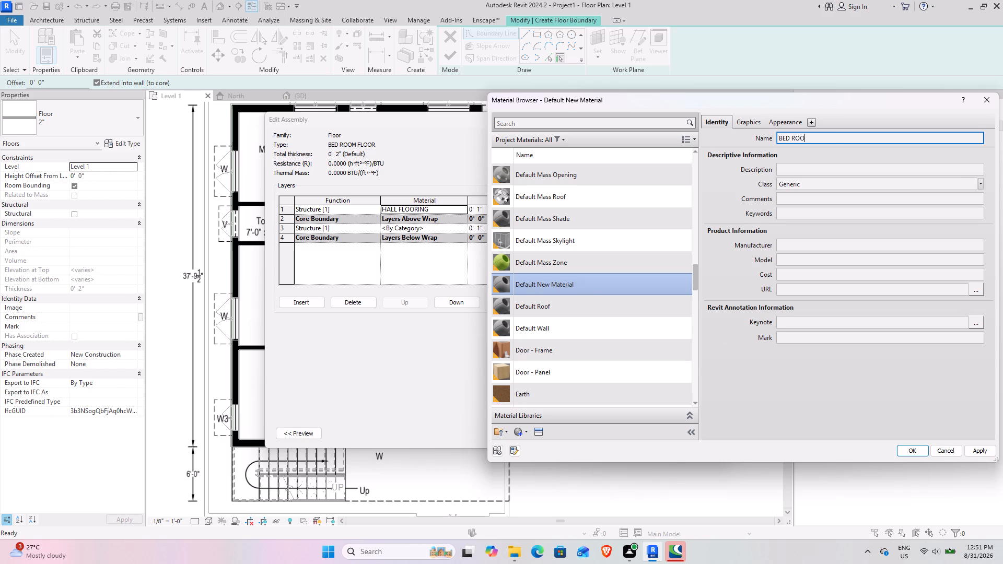
type("M FLOORING")
Set the BED ROOM FLOORING material's shading to use its render appearance.
left_click(767, 122)
left_click(737, 119)
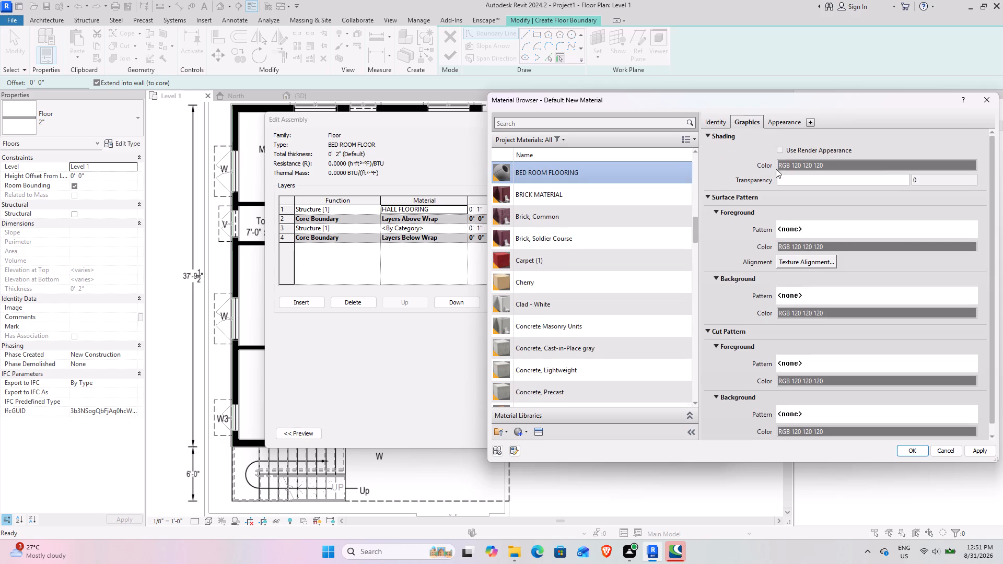
left_click(778, 153)
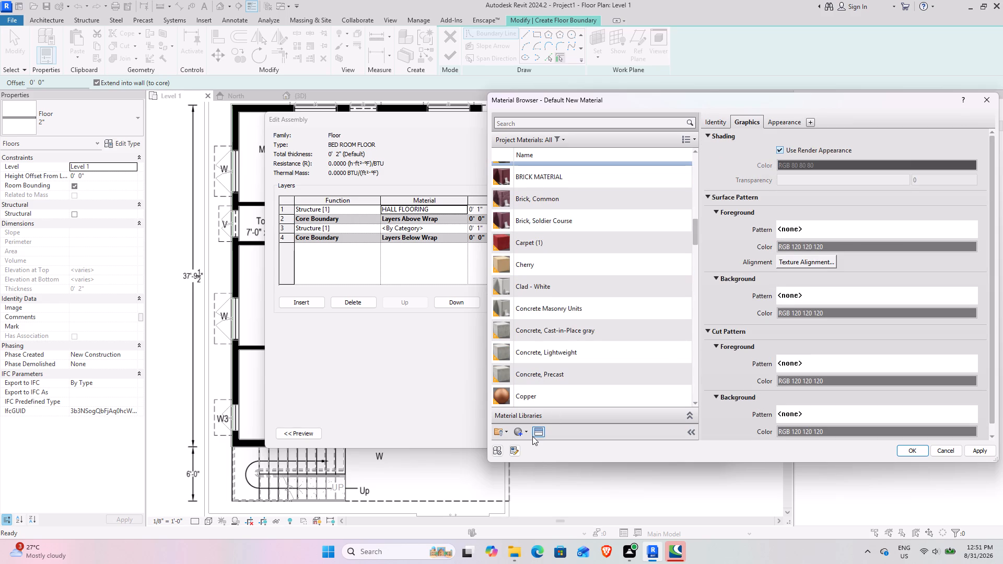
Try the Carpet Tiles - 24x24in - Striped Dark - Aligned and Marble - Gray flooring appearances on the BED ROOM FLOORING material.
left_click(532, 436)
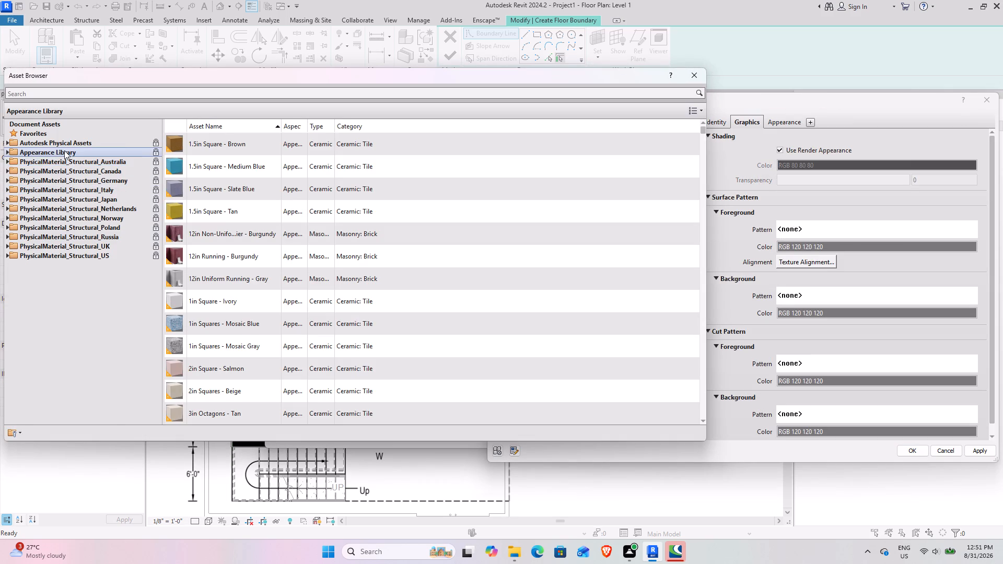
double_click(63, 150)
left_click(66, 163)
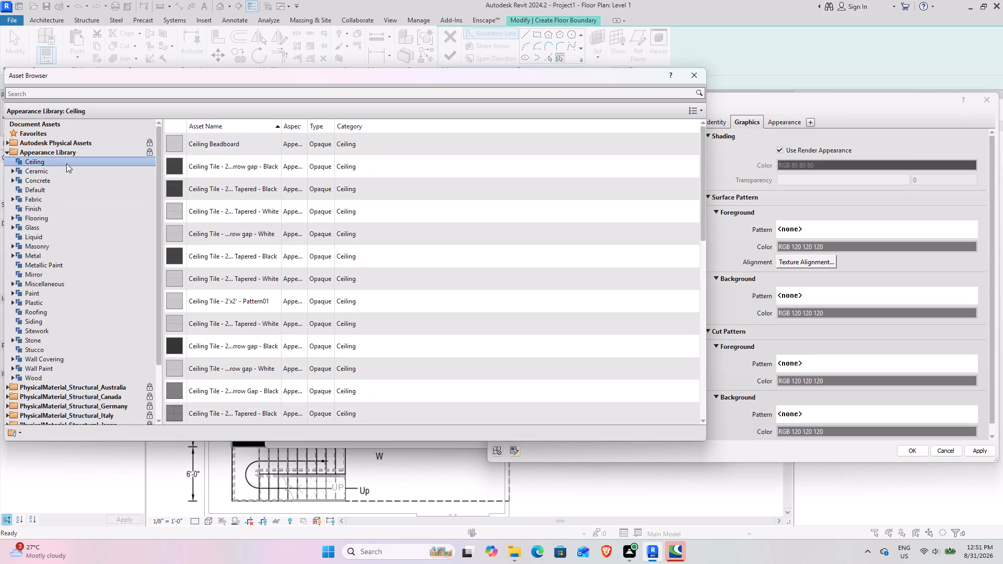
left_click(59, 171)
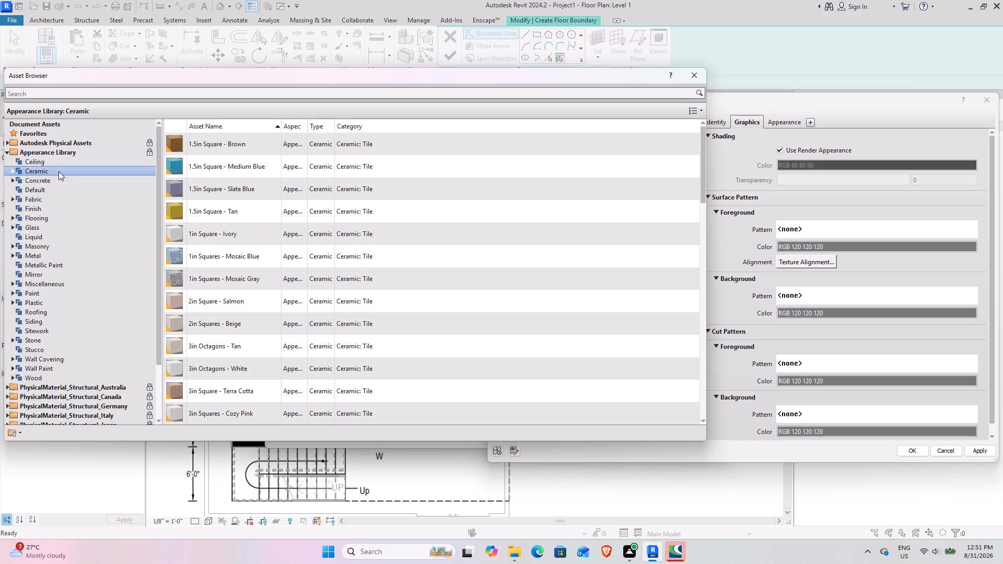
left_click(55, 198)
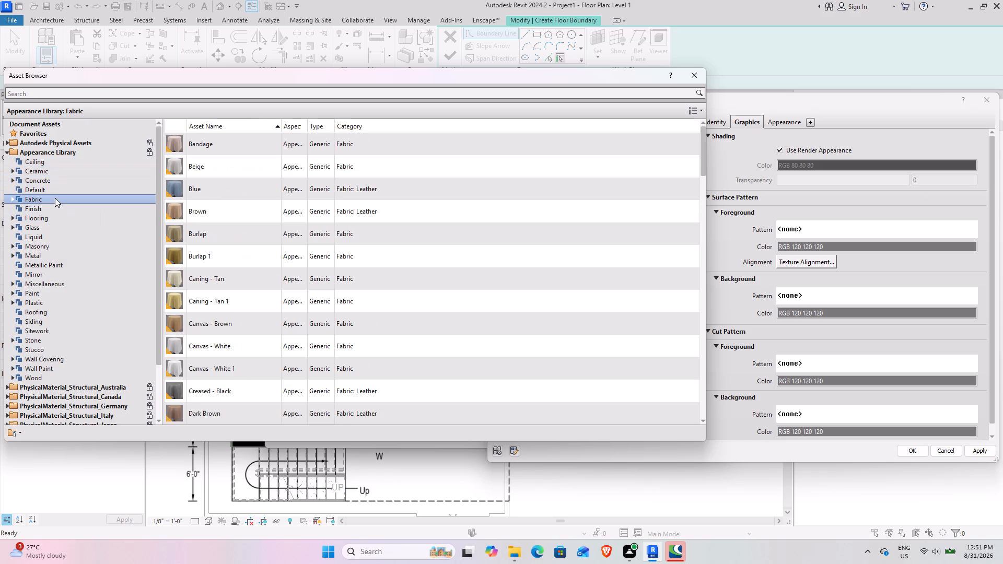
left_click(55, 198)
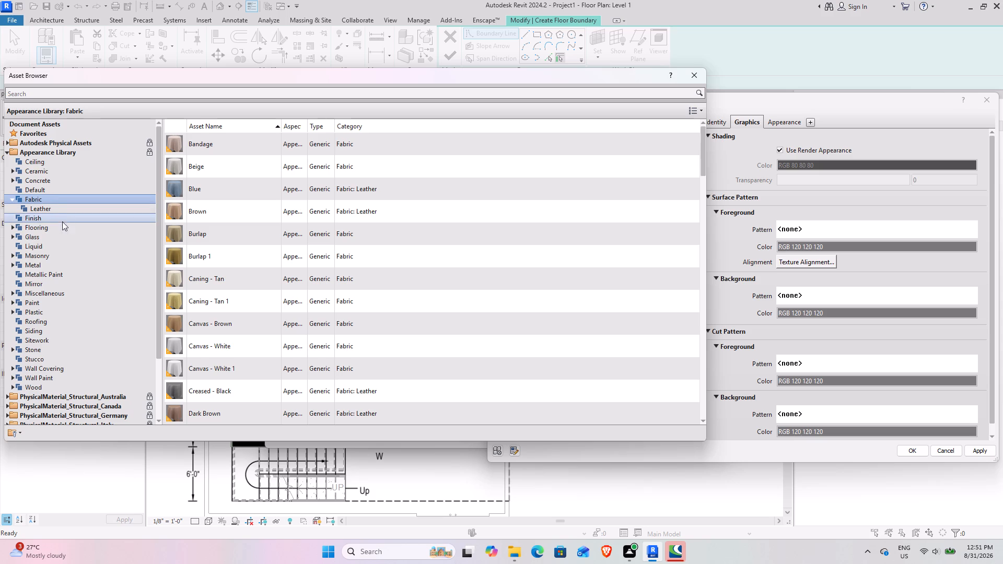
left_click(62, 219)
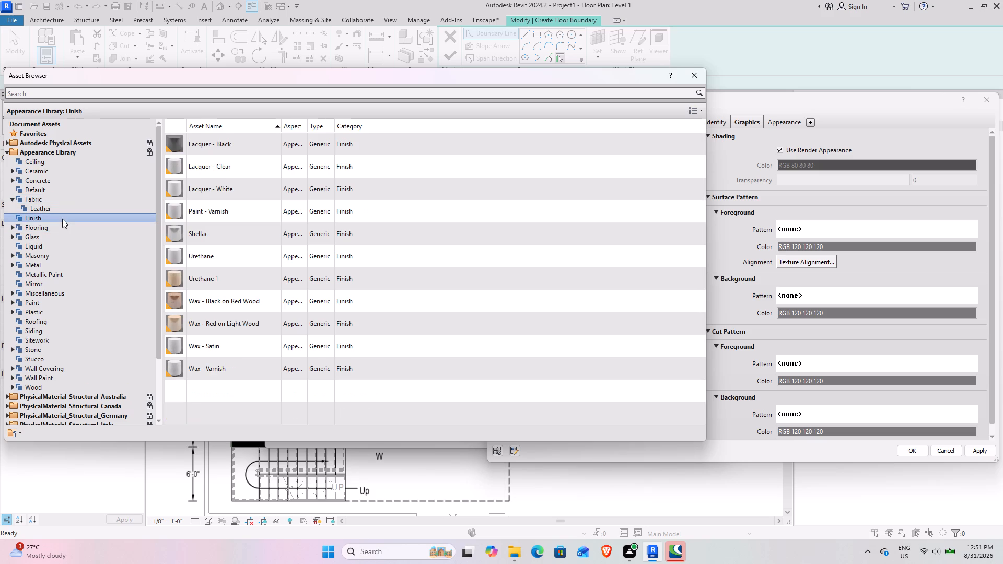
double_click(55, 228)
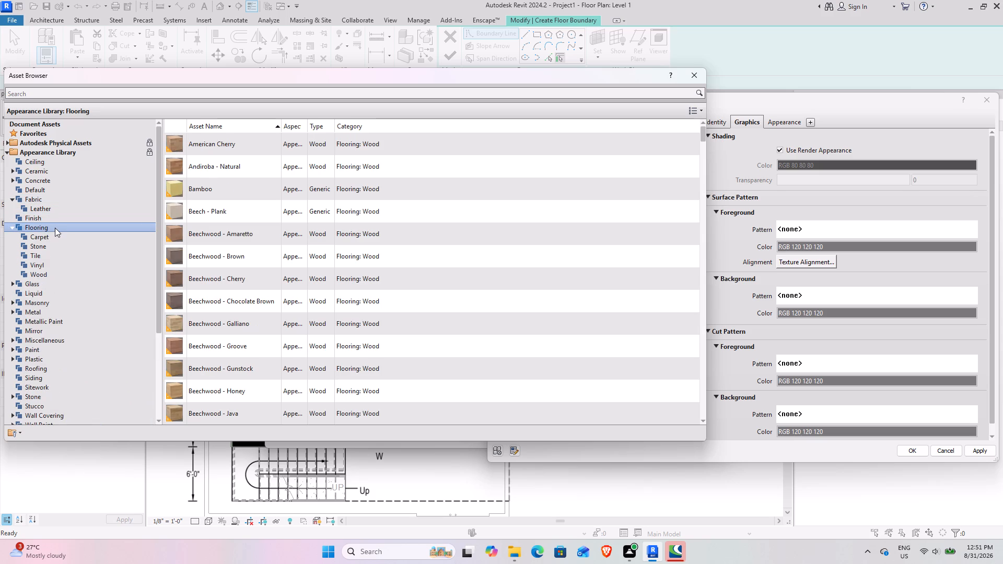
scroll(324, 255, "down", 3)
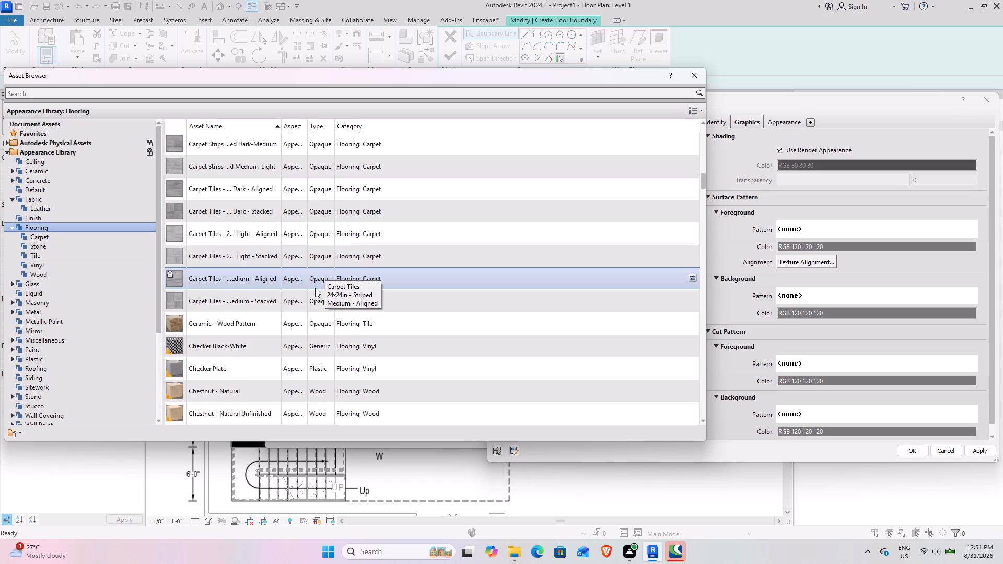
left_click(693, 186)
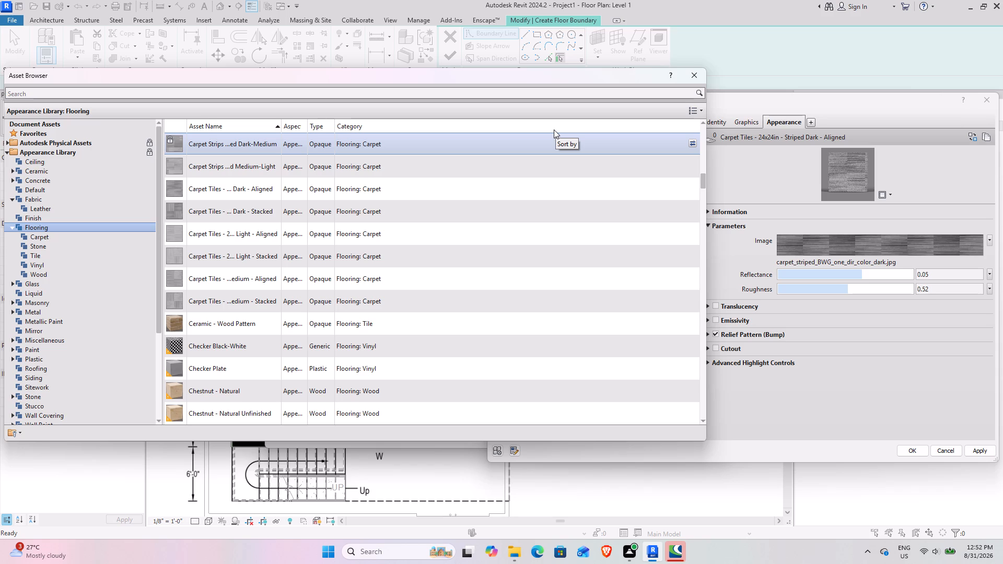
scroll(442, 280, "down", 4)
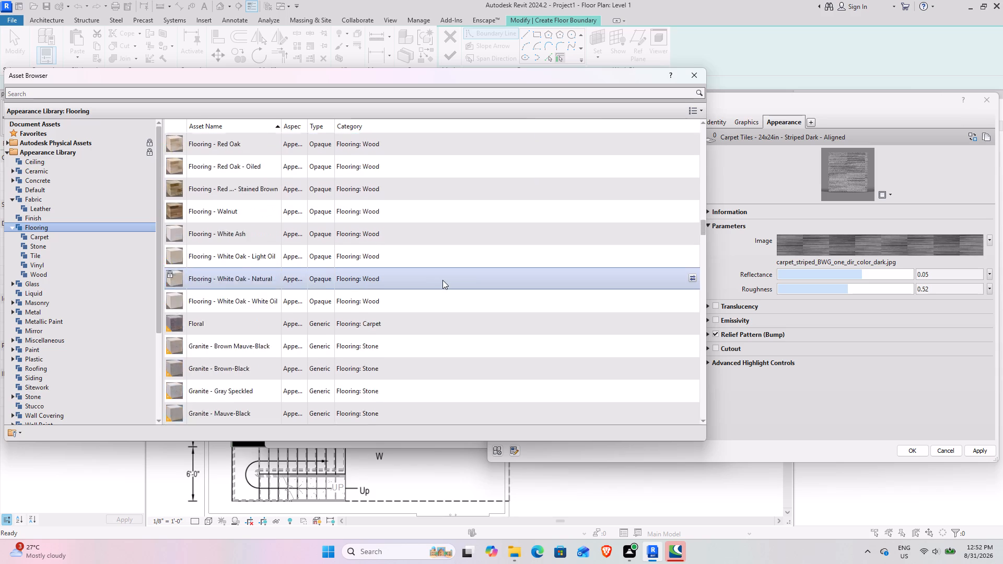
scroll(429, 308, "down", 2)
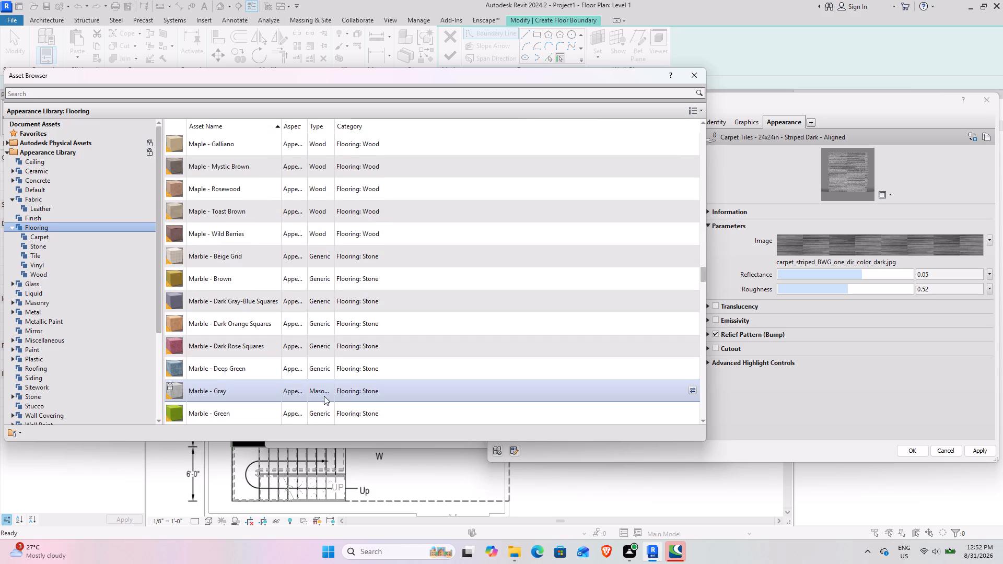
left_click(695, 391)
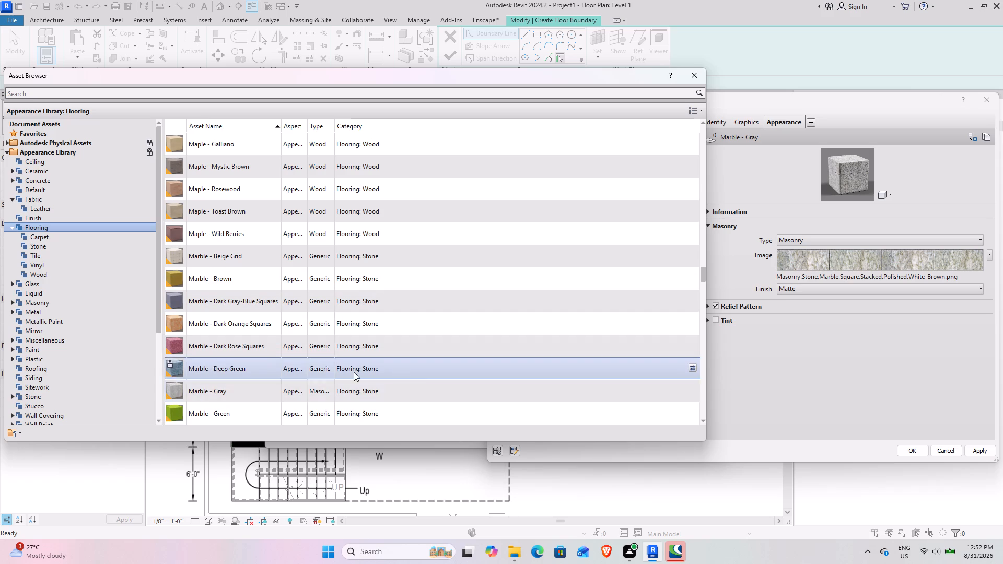
Assign the Marble - Deep Green flooring appearance to BED ROOM FLOORING and save the BED ROOM FLOOR type's layers.
left_click(692, 369)
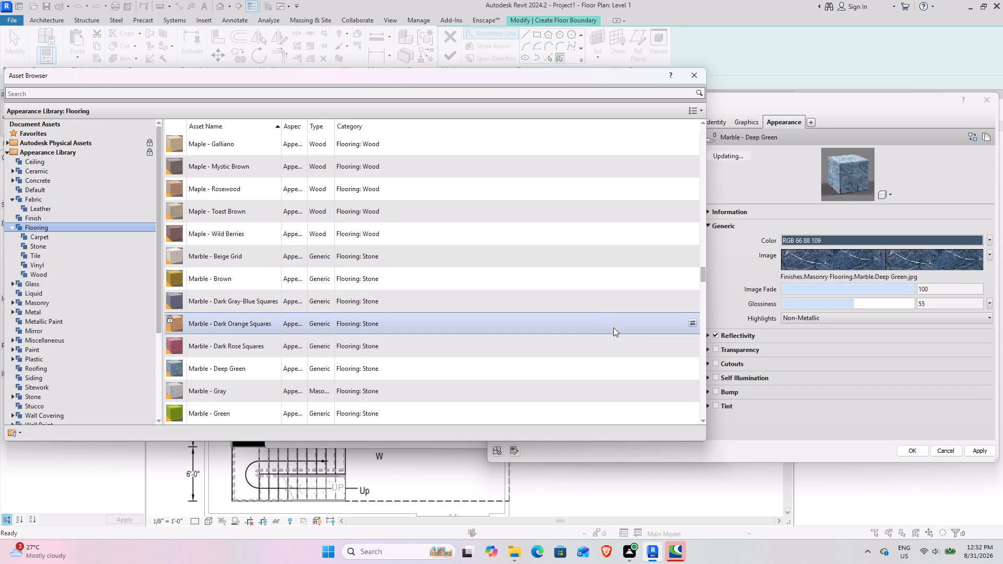
left_click(689, 72)
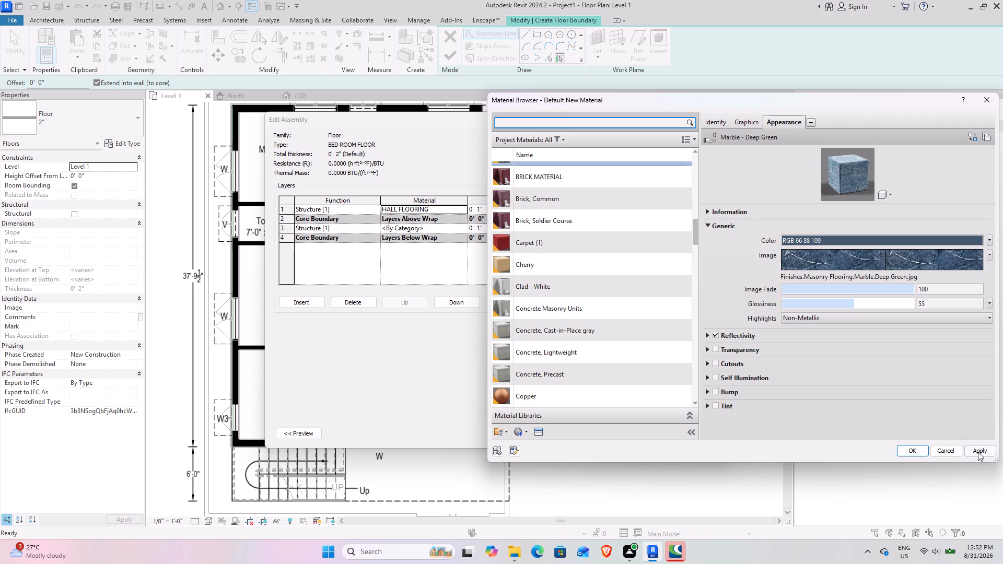
left_click(985, 453)
left_click(916, 450)
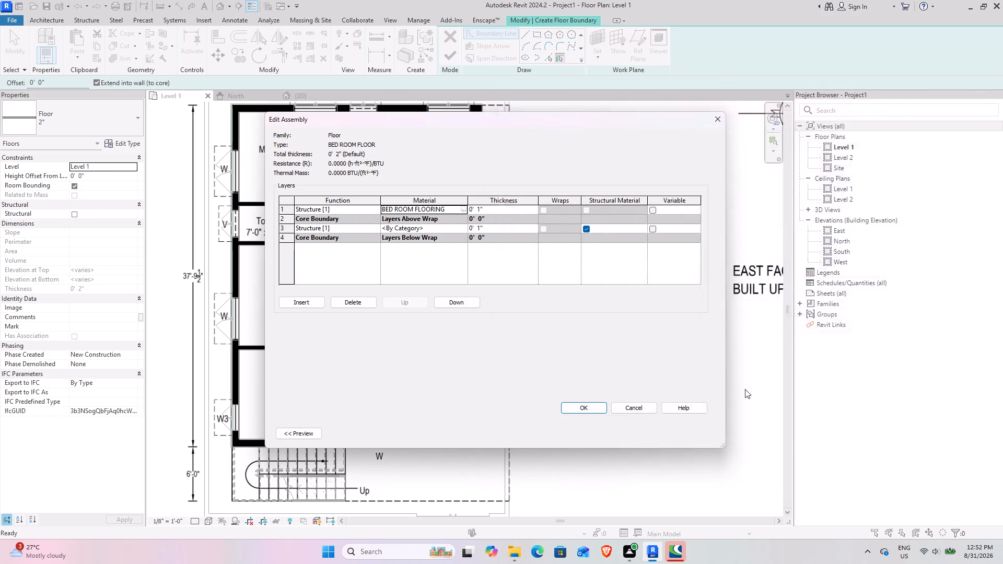
left_click(587, 404)
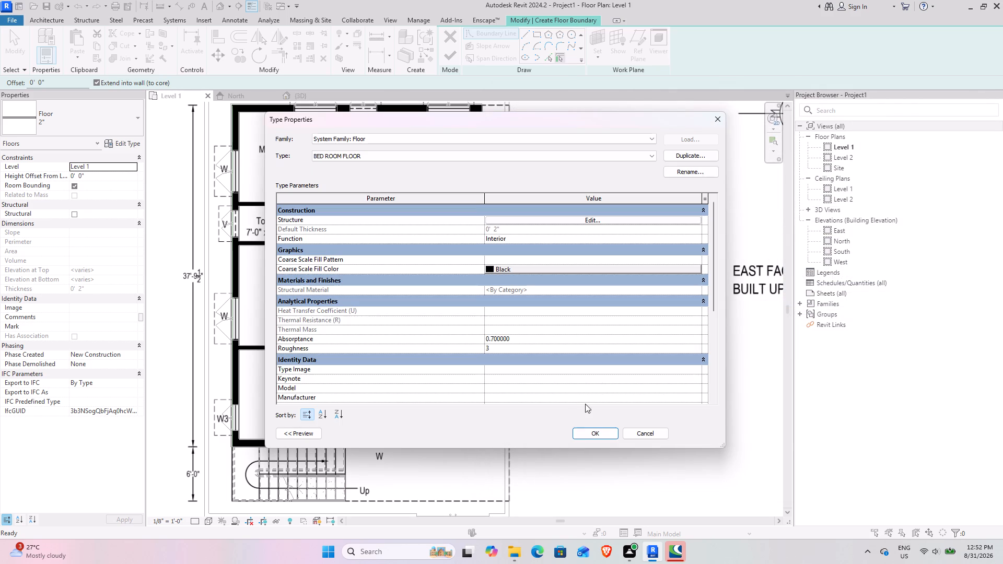
left_click(694, 435)
left_click(598, 429)
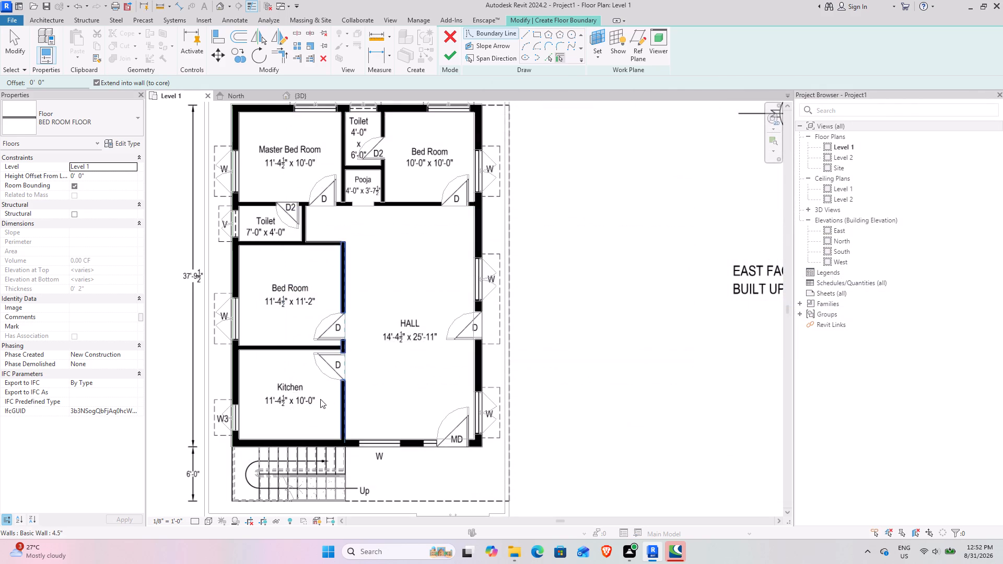
Create the kitchen's floor boundary lines by picking the edges of its four surrounding walls with Pick Lines.
scroll(309, 394, "up", 3)
middle_click_drag(294, 399, 373, 375)
middle_click_drag(356, 355, 357, 375)
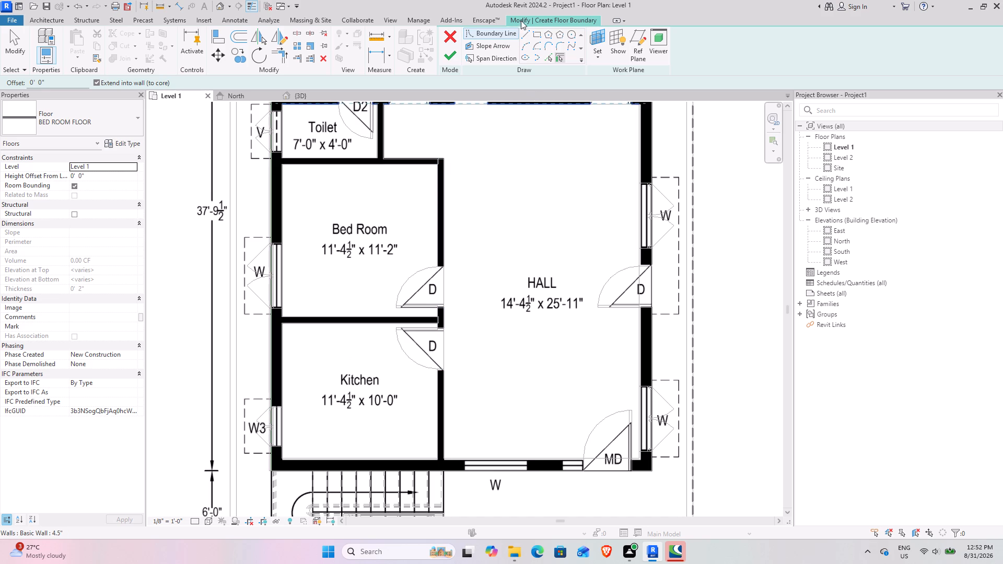
left_click(550, 58)
scroll(400, 200, "down", 4)
middle_click_drag(391, 202, 360, 296)
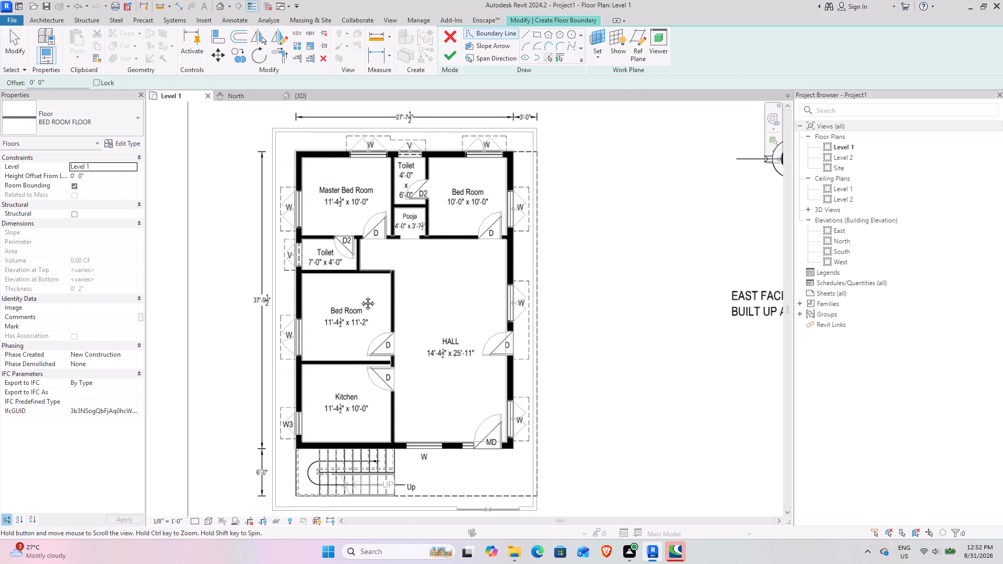
middle_click_drag(360, 296, 333, 255)
scroll(326, 305, "up", 1)
middle_click_drag(297, 326, 313, 289)
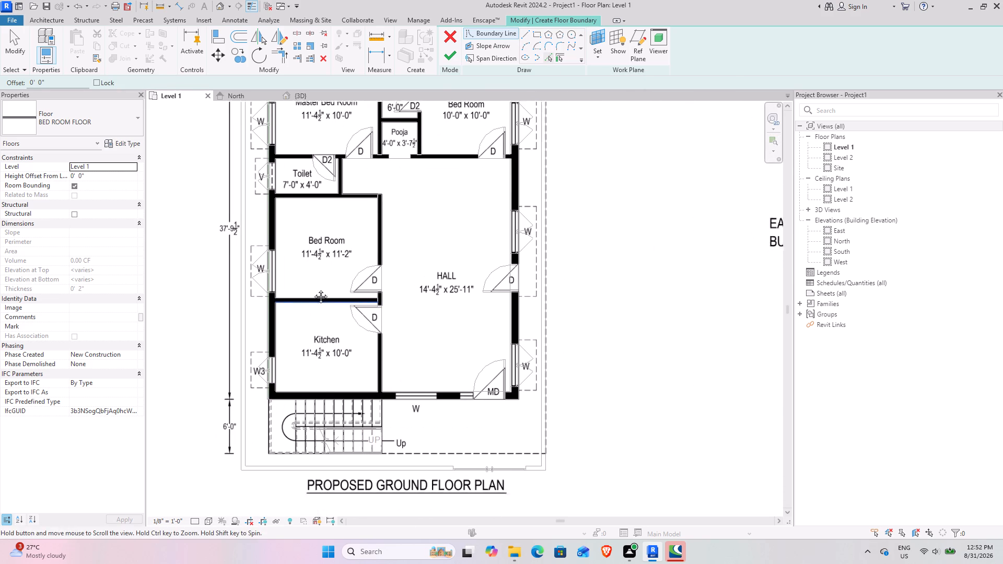
middle_click_drag(313, 289, 314, 287)
scroll(355, 308, "up", 3)
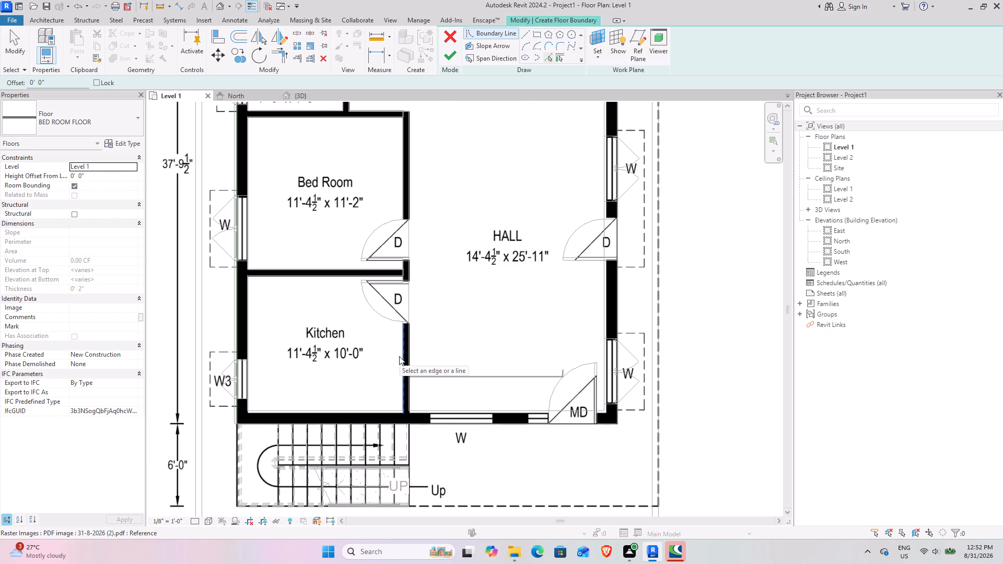
left_click(399, 356)
left_click(332, 279)
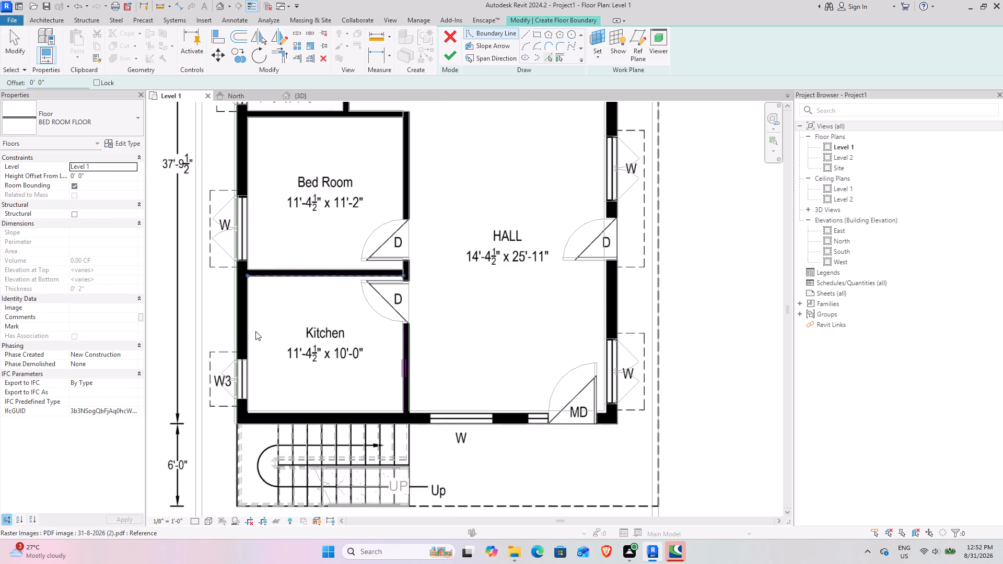
left_click(248, 331)
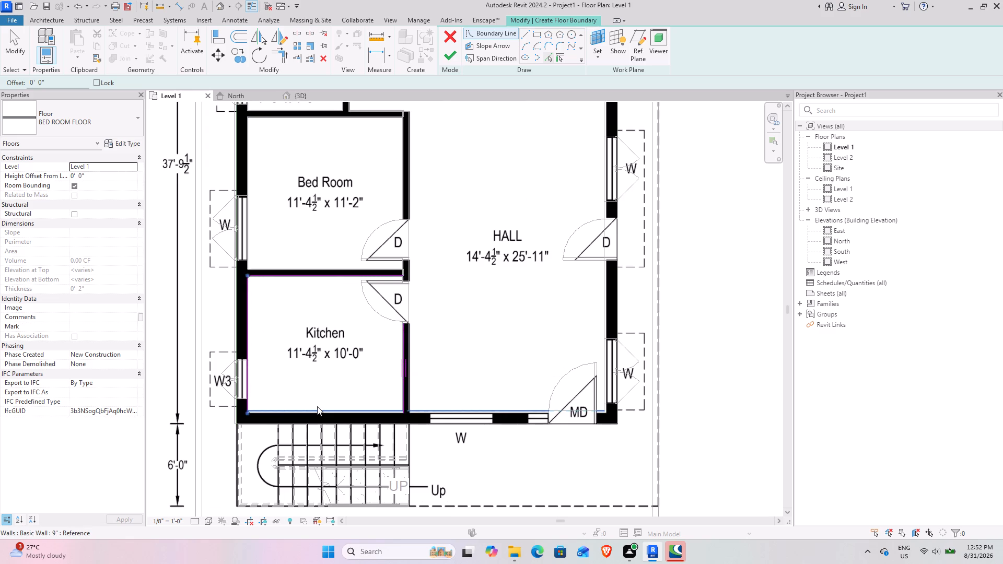
left_click(317, 406)
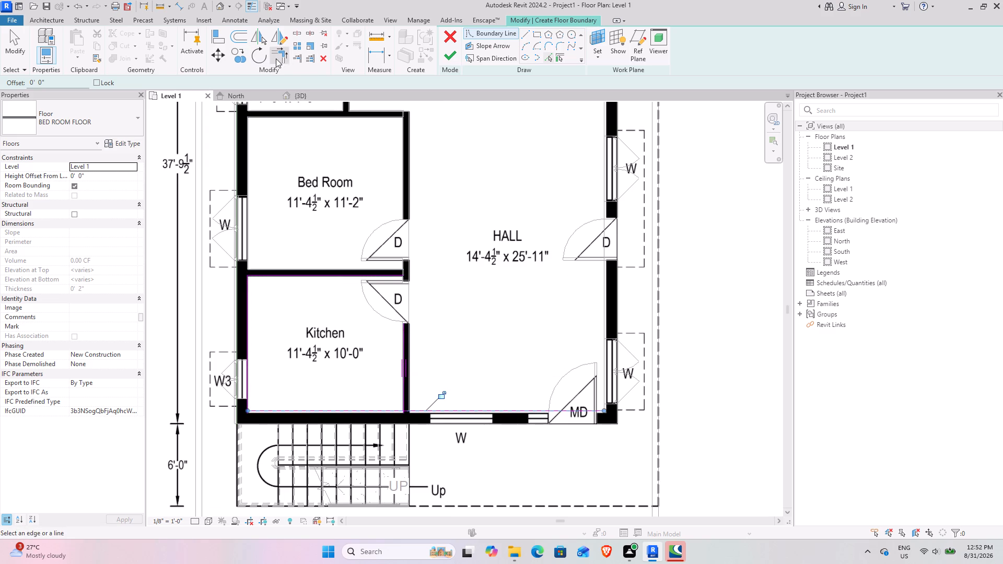
Trim the kitchen's floor boundary lines to each other at the corners with Trim/Extend to Corner.
left_click(276, 58)
left_click(247, 343)
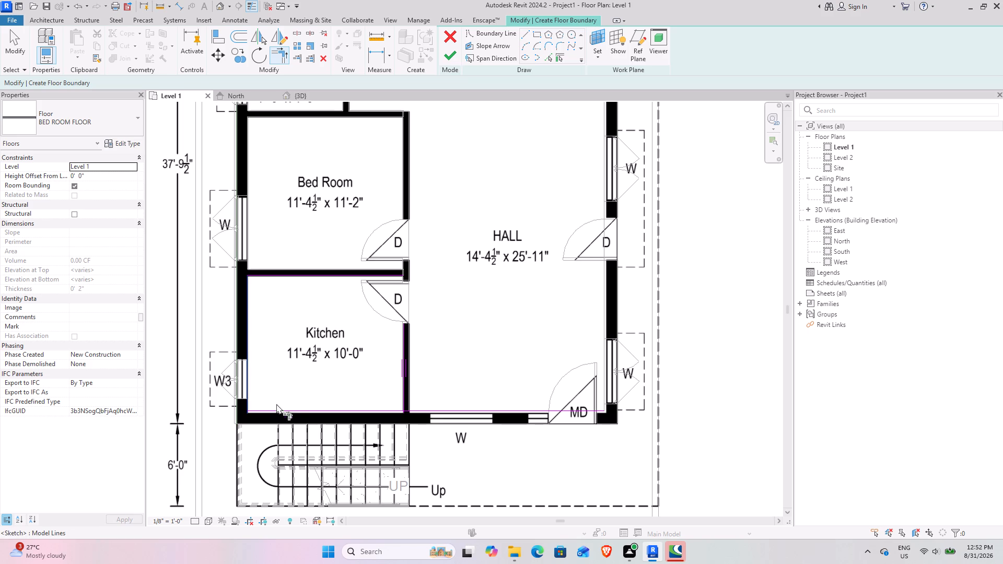
left_click(276, 407)
left_click(382, 410)
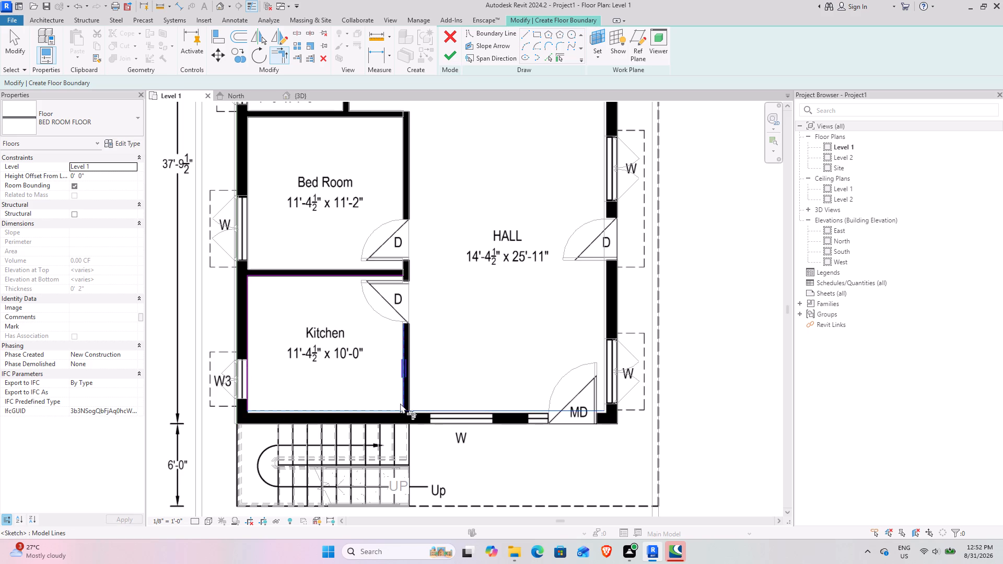
left_click(401, 398)
left_click(401, 337)
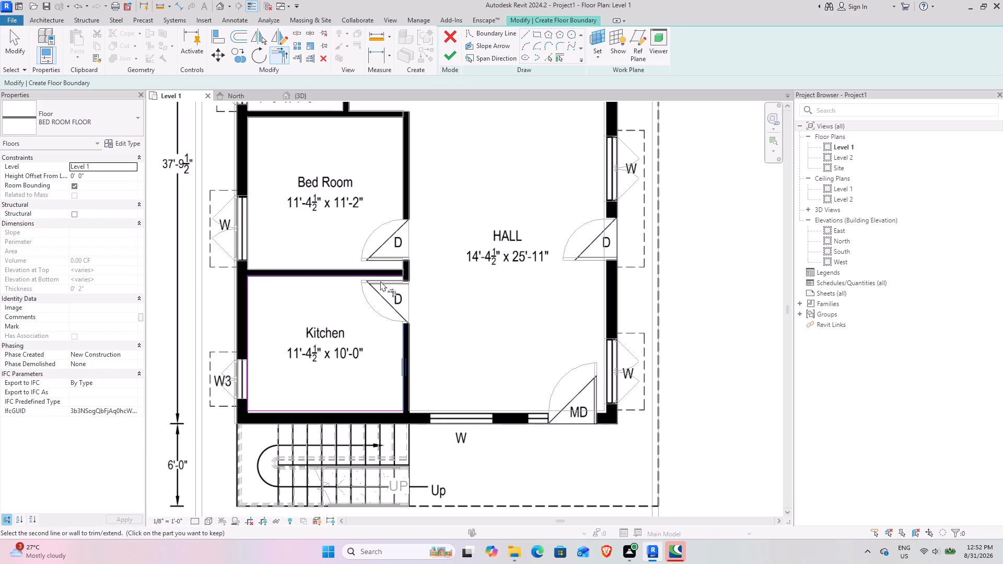
left_click(380, 276)
left_click(357, 270)
left_click(247, 294)
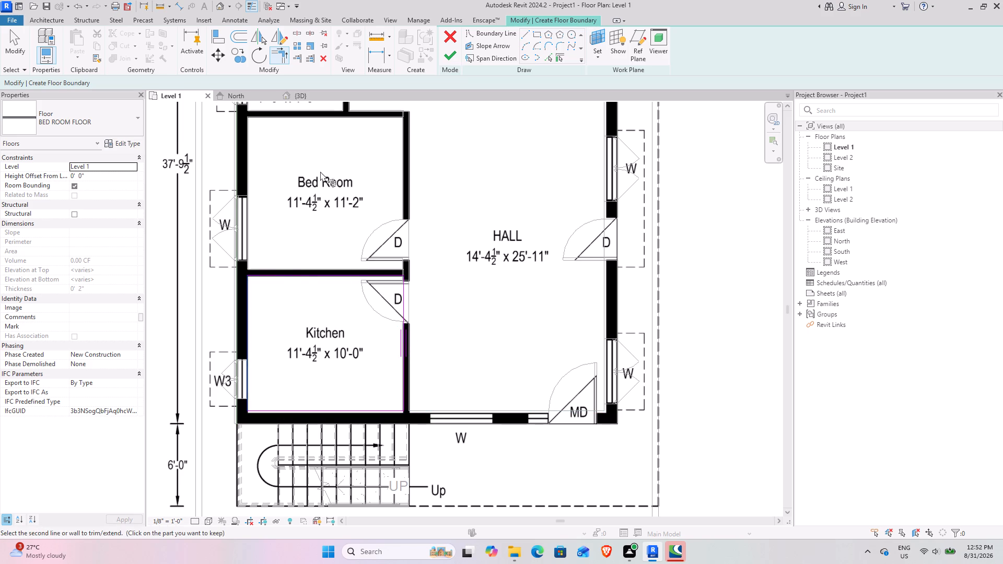
Create floor boundary lines for the 11'-4½" x 11'-2" Bed Room by picking its four wall edges with Pick Lines.
middle_click_drag(324, 187, 331, 246)
scroll(277, 429, "up", 4)
middle_click_drag(330, 217, 326, 296)
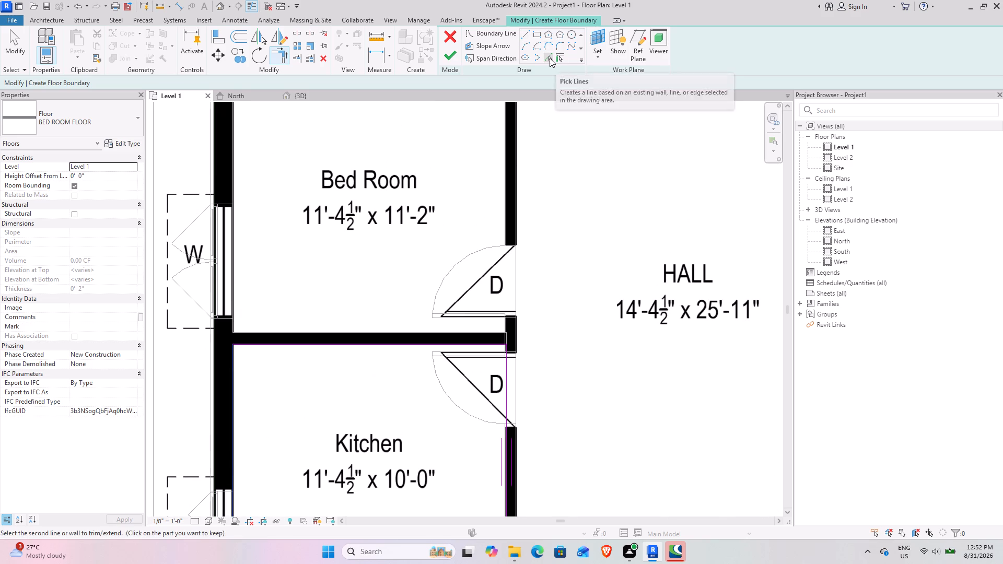
left_click(550, 58)
left_click(376, 331)
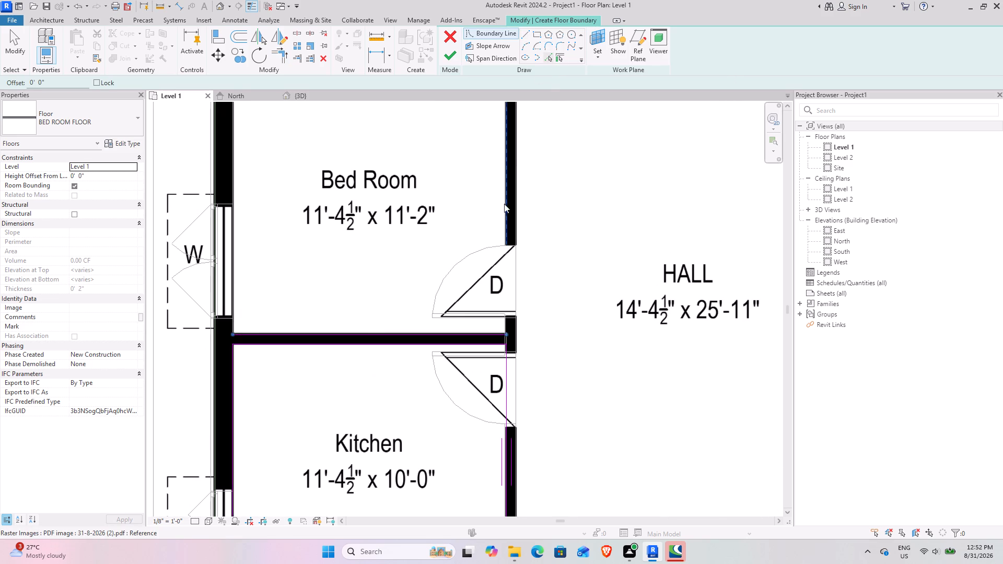
left_click(501, 209)
left_click(236, 245)
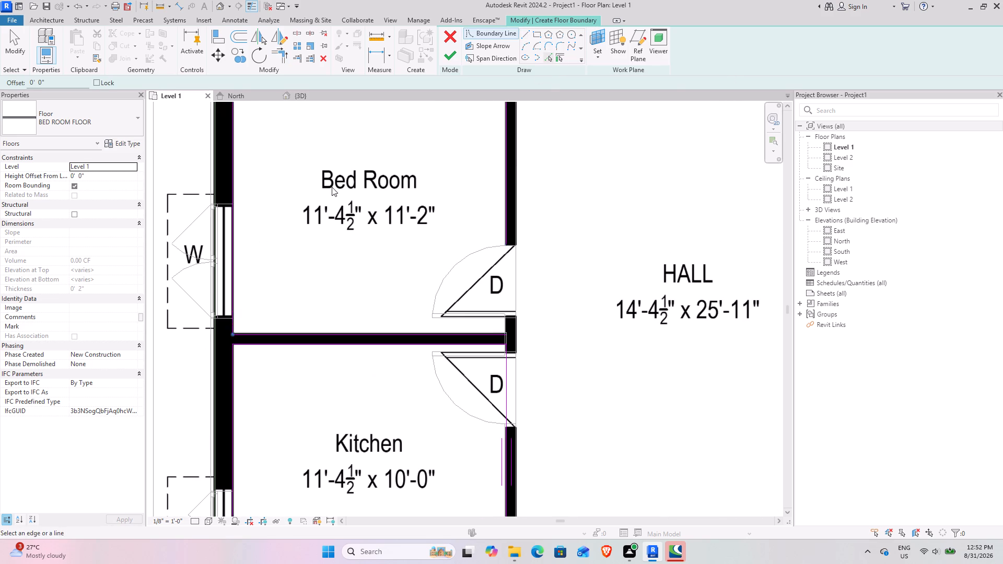
scroll(332, 187, "down", 3)
middle_click_drag(332, 188, 336, 319)
left_click(361, 243)
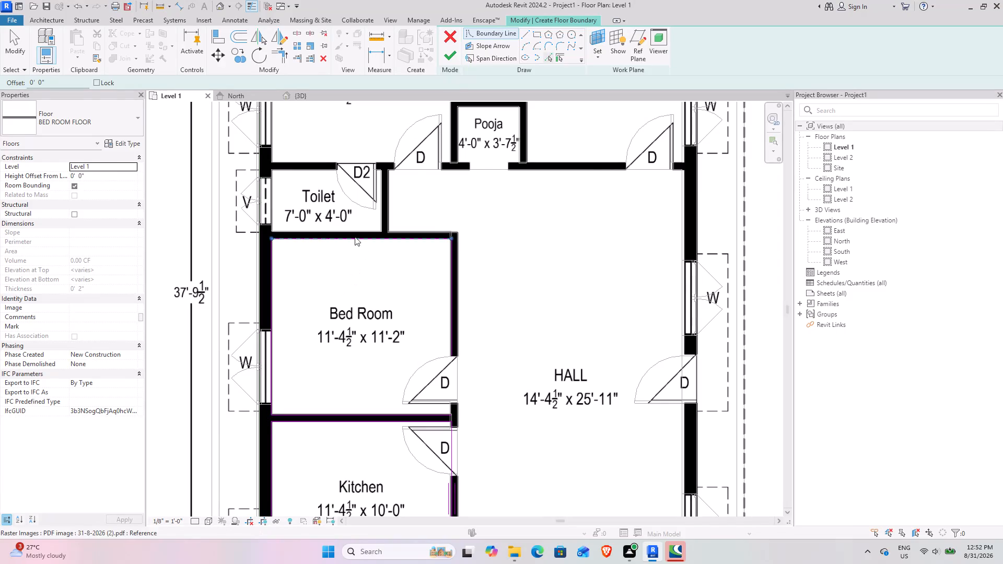
Trim the 11'-4½" x 11'-2" Bed Room's boundary lines to a corner where the kitchen-side and hall-side walls meet.
left_click(282, 53)
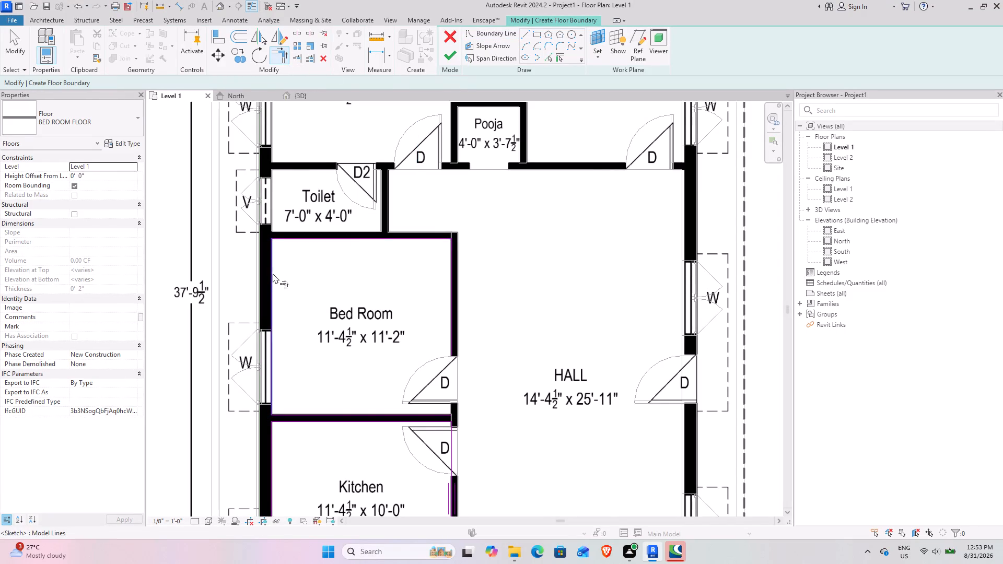
scroll(277, 250, "up", 12)
scroll(290, 295, "down", 5)
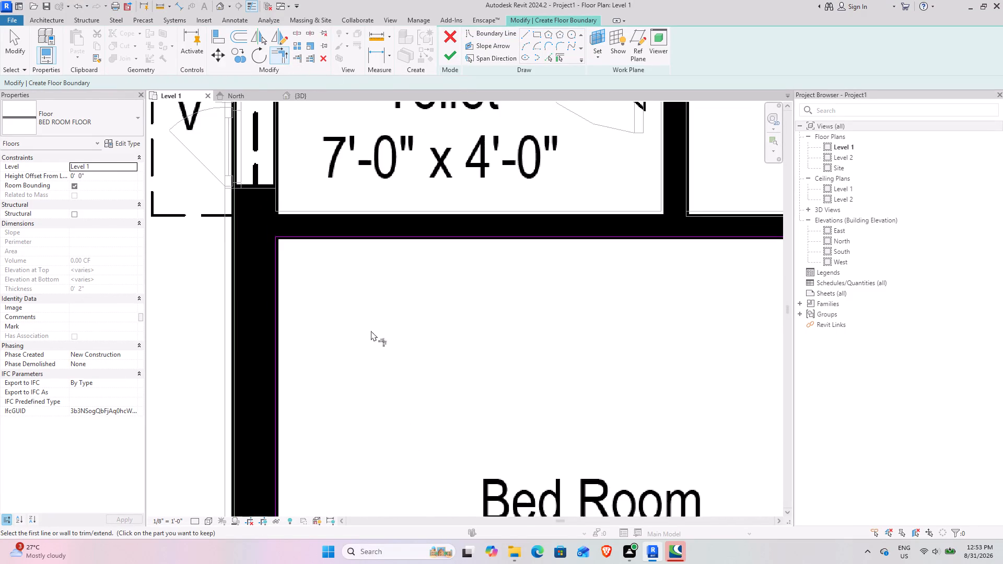
middle_click_drag(496, 346, 356, 199)
middle_click_drag(441, 309, 402, 150)
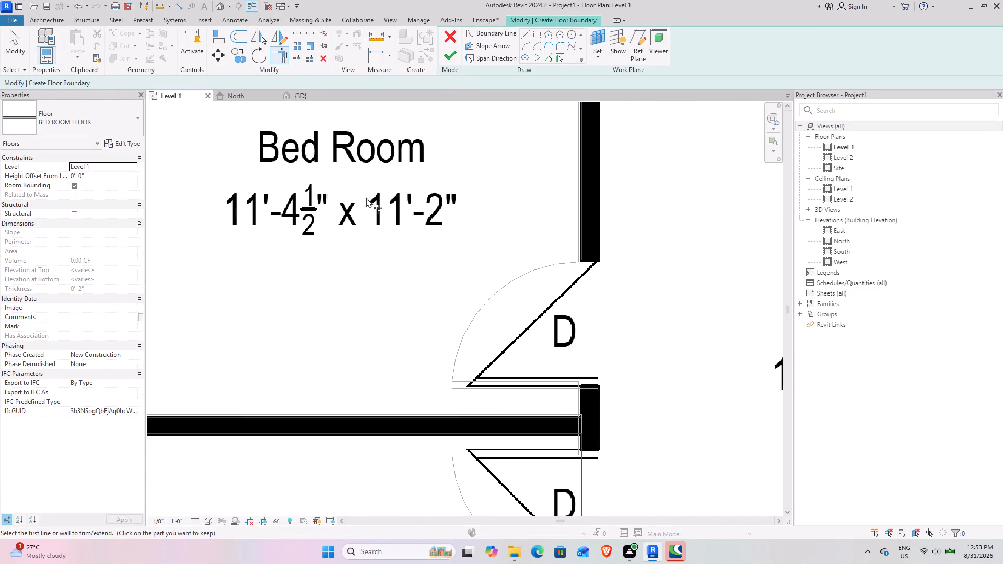
left_click(538, 413)
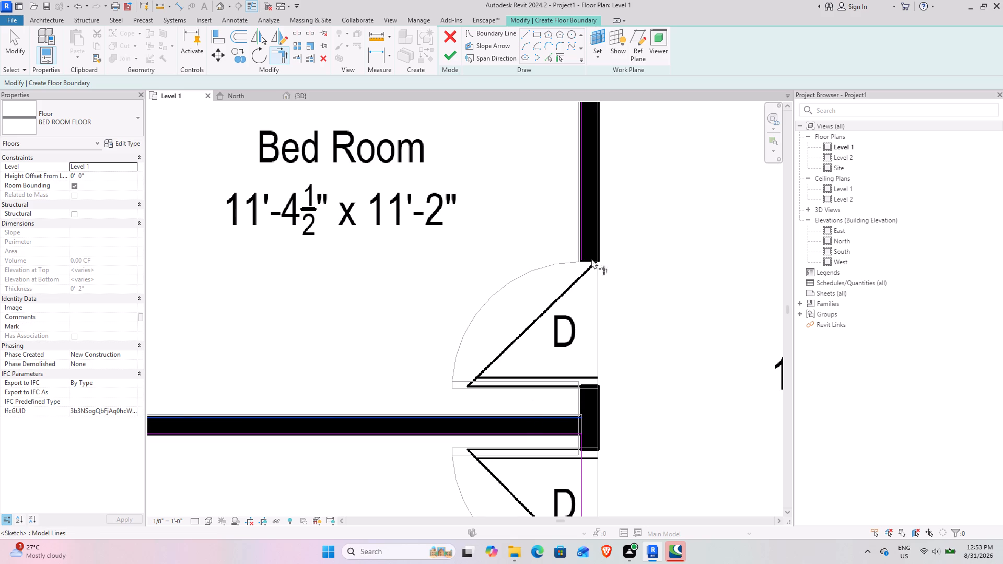
left_click(585, 250)
scroll(420, 288, "down", 4)
middle_click_drag(370, 277, 426, 289)
scroll(291, 351, "up", 7)
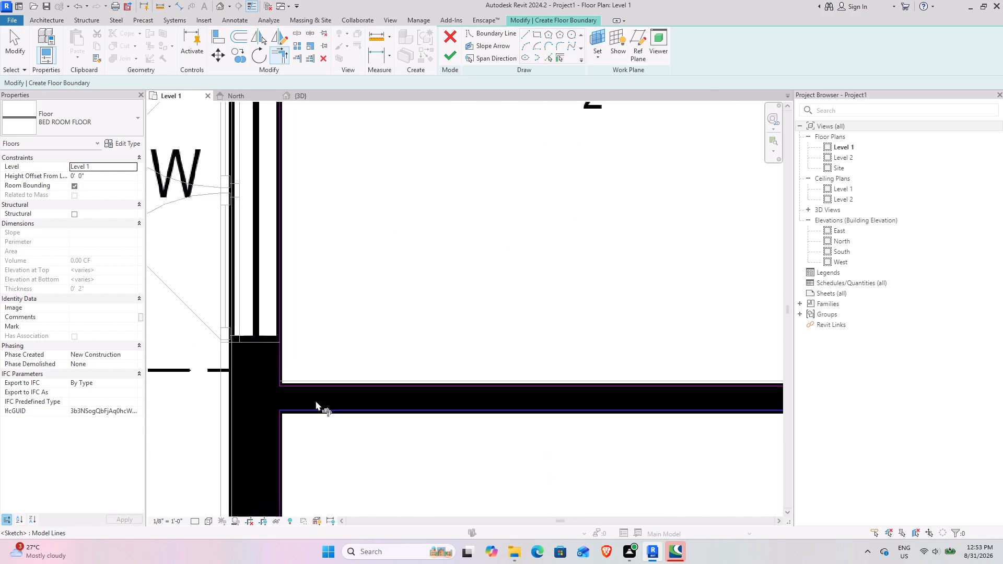
scroll(316, 401, "up", 1)
scroll(509, 289, "down", 5)
Create the Master Bed Room's floor boundary lines by picking the inner edges of its four walls with Pick Lines.
middle_click_drag(550, 237, 371, 416)
scroll(398, 317, "down", 5)
middle_click_drag(456, 290, 426, 373)
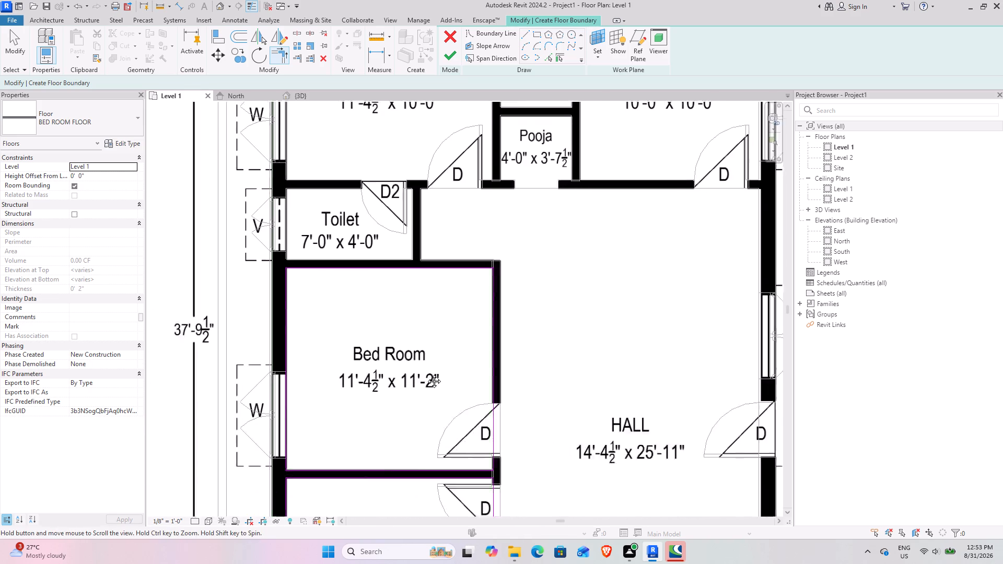
middle_click_drag(426, 373, 414, 418)
middle_click_drag(409, 398, 391, 457)
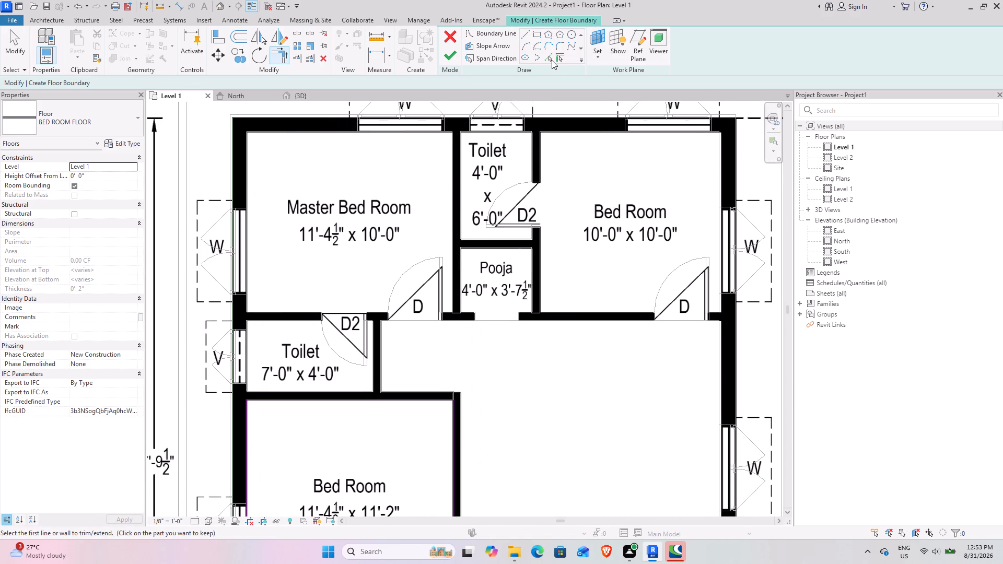
left_click(552, 60)
left_click(251, 192)
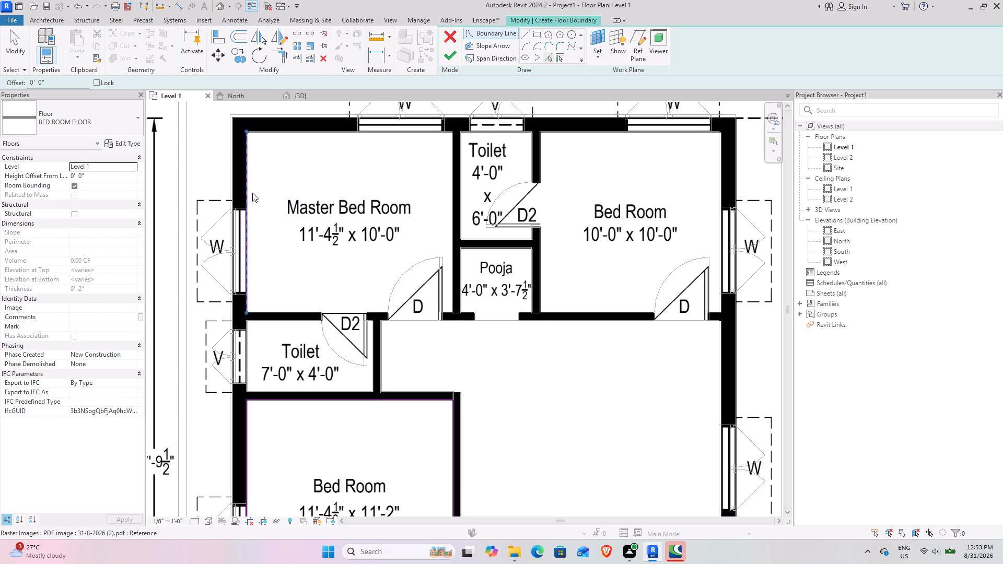
left_click(306, 132)
left_click(448, 208)
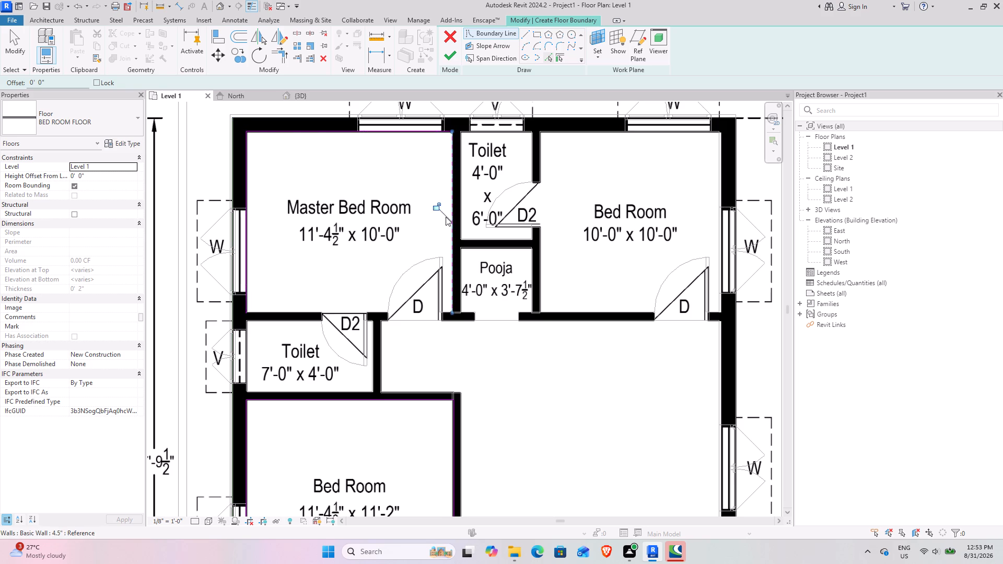
left_click(375, 310)
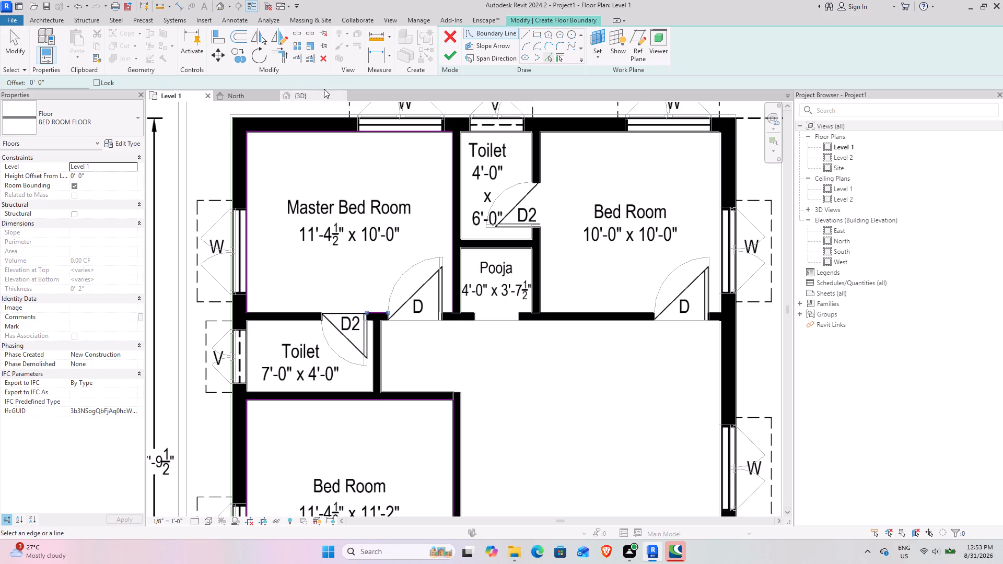
Trim and extend the Master Bed Room's boundary lines into closed corners, carrying the door-side line across both door openings.
left_click(286, 61)
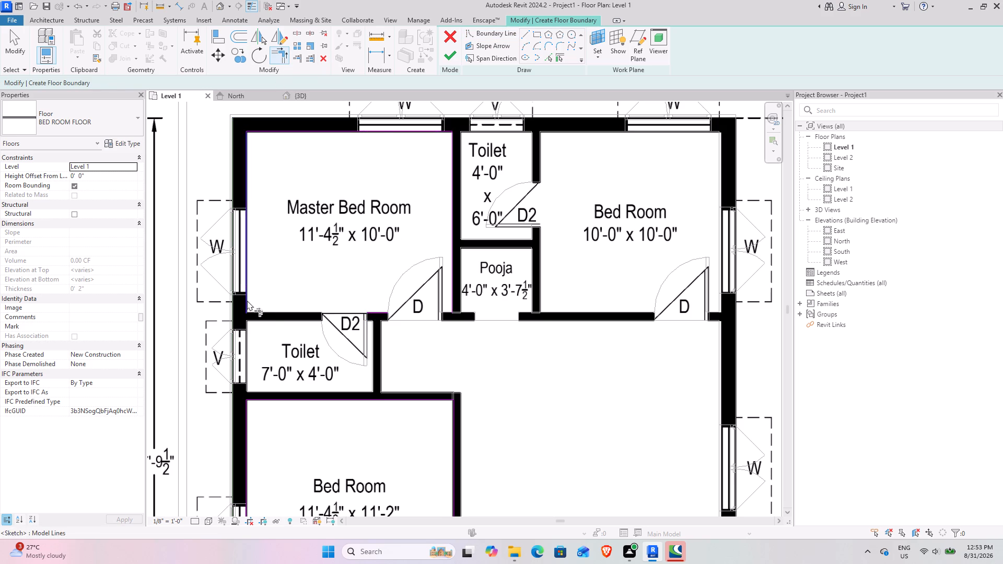
left_click(247, 300)
left_click(371, 311)
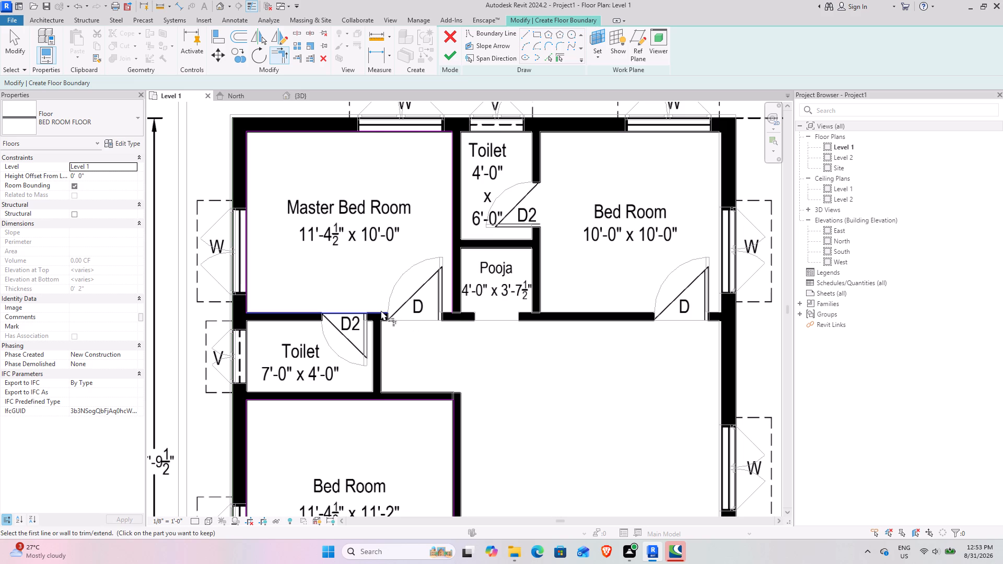
left_click(381, 310)
left_click(456, 311)
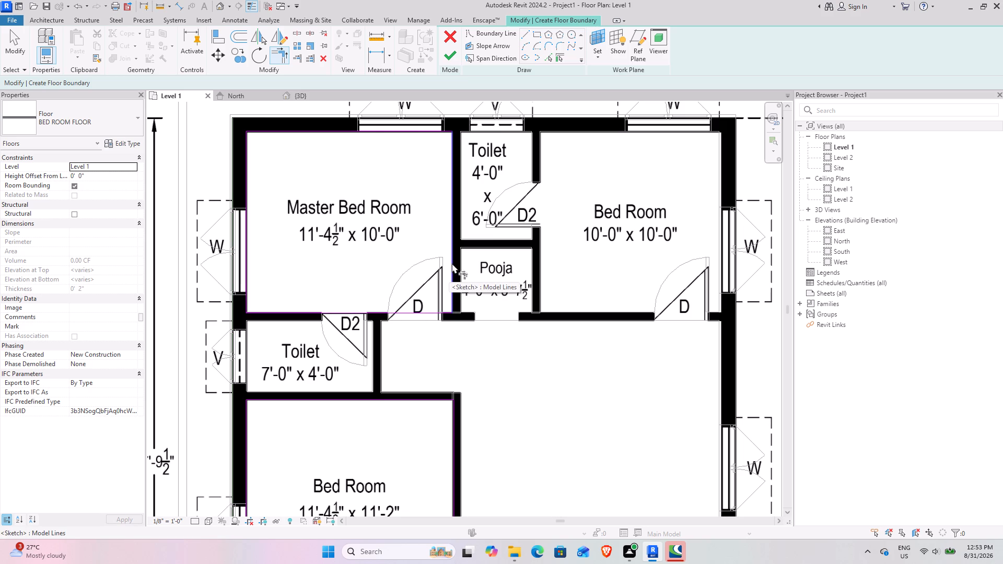
left_click(452, 263)
left_click(404, 134)
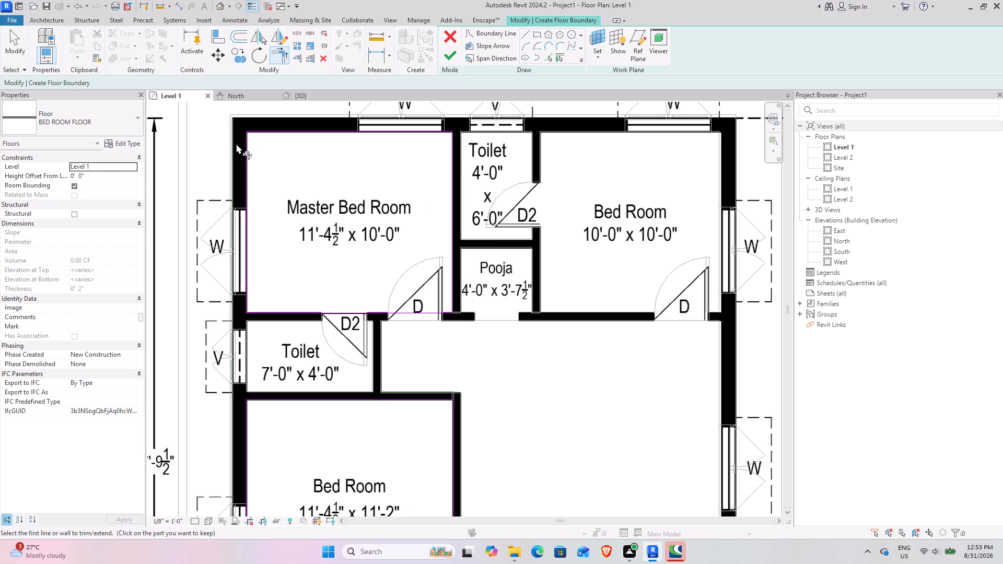
left_click(247, 150)
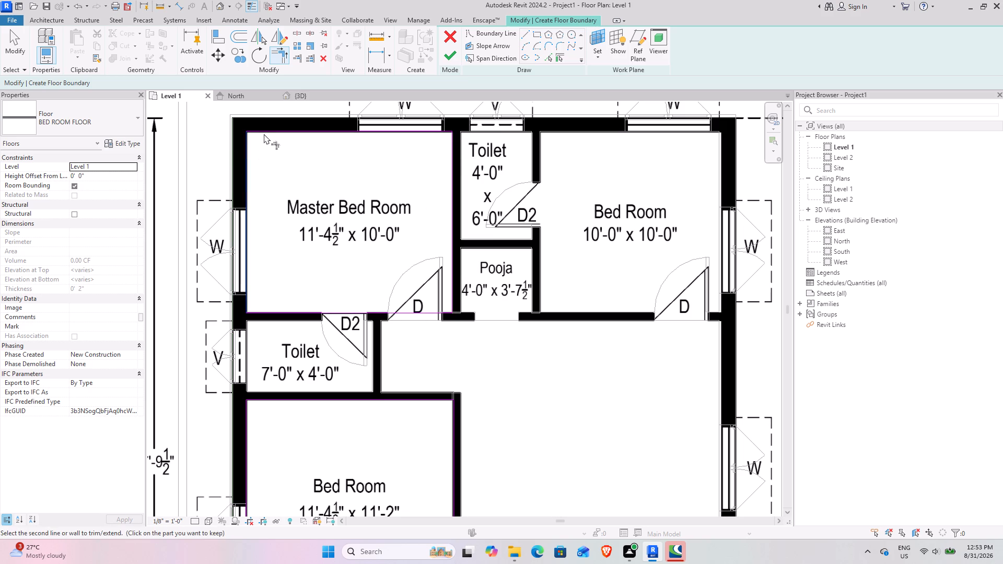
left_click(264, 134)
Create floor boundary lines for the 10'-0" x 10'-0" Bed Room by picking its four wall edges with Pick Lines.
scroll(463, 314, "down", 4)
middle_click_drag(475, 331, 361, 187)
scroll(343, 319, "up", 7)
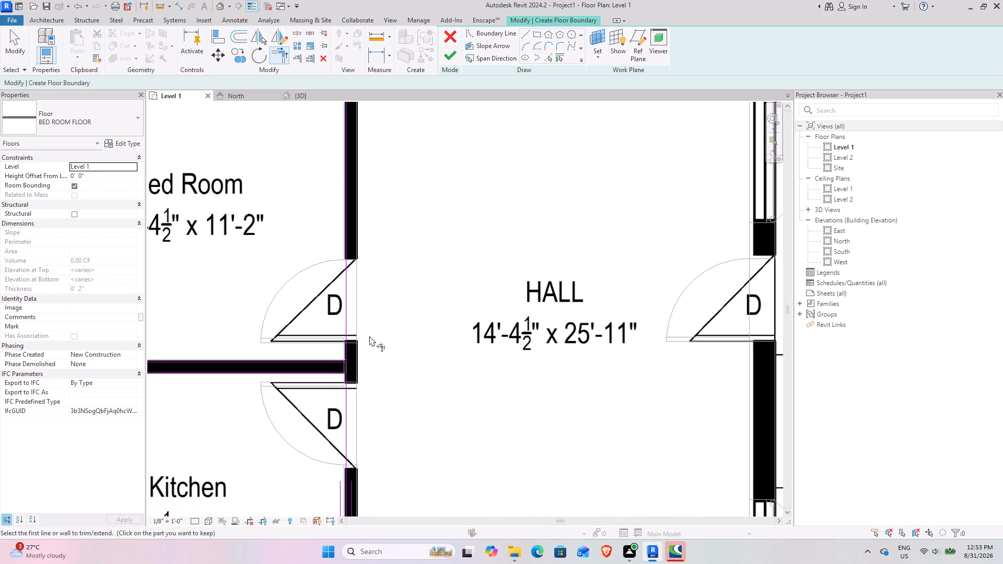
scroll(369, 336, "down", 5)
middle_click_drag(371, 266, 362, 340)
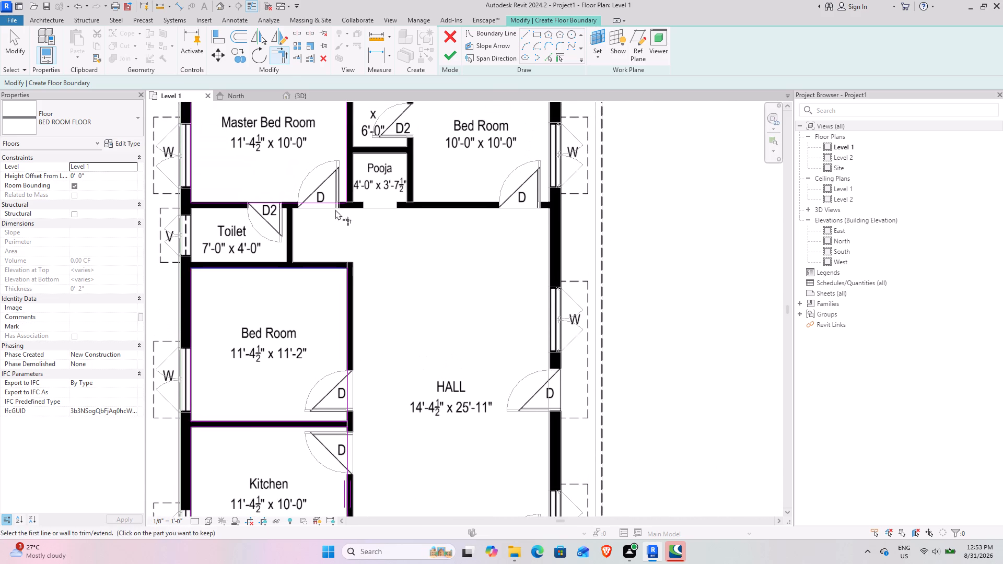
middle_click_drag(335, 215, 324, 326)
scroll(391, 261, "up", 4)
middle_click_drag(391, 256, 347, 268)
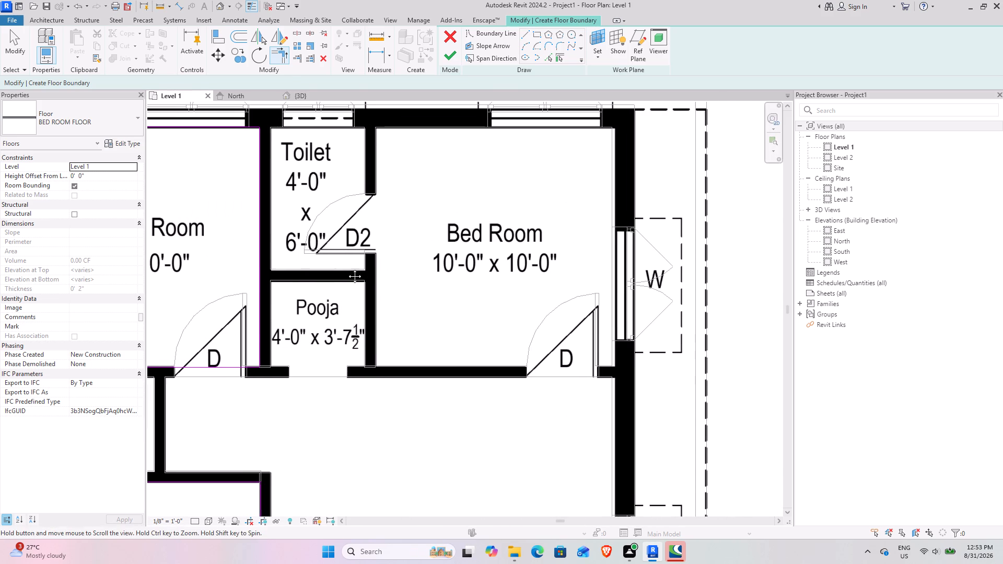
middle_click_drag(347, 268, 340, 268)
middle_click_drag(410, 281, 343, 260)
left_click(550, 60)
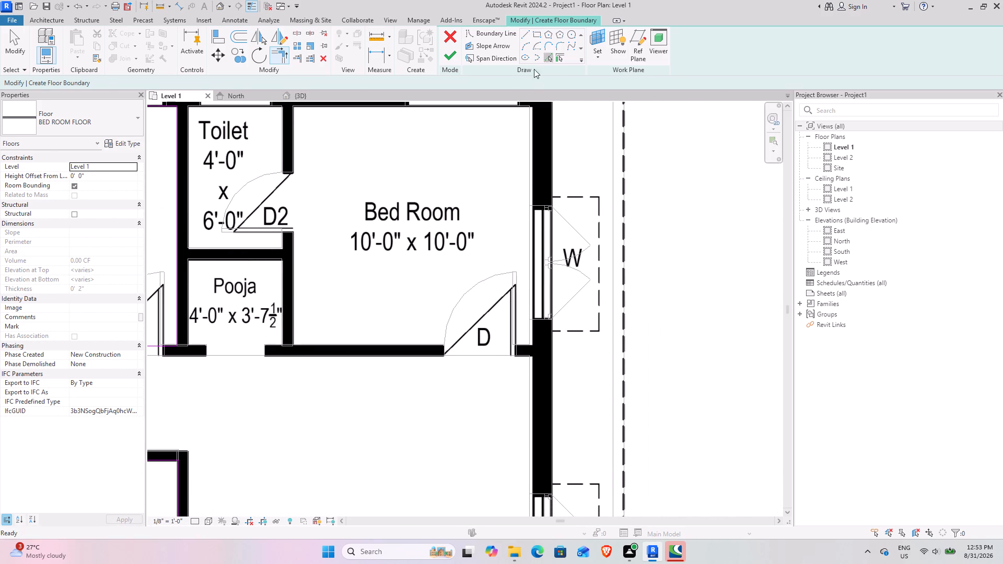
left_click(359, 109)
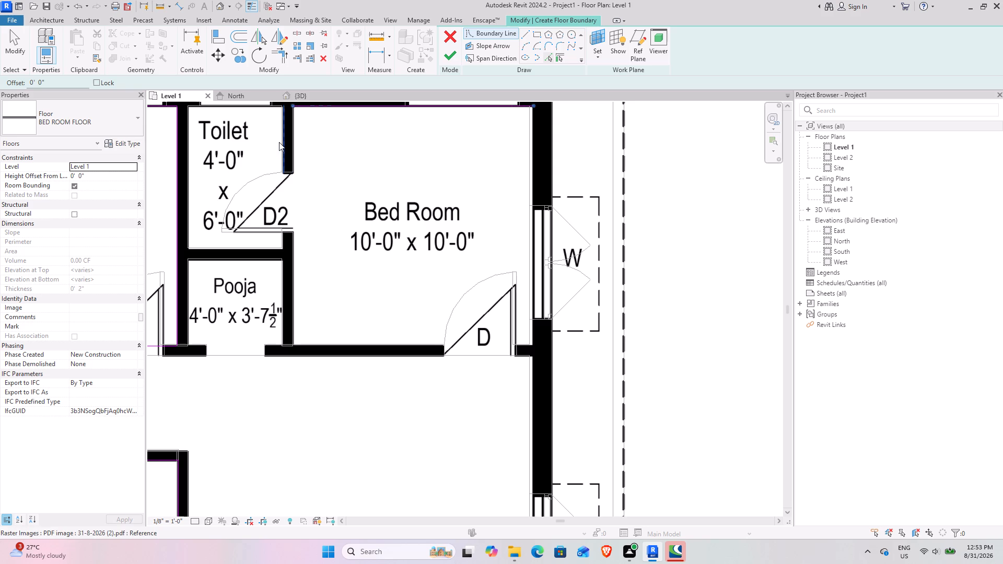
left_click(295, 146)
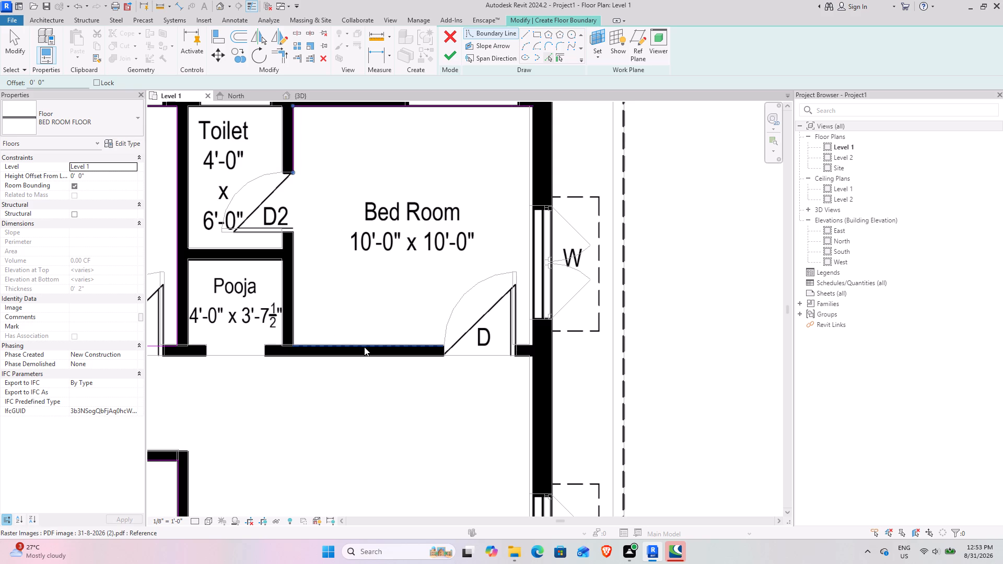
left_click(364, 347)
left_click(528, 227)
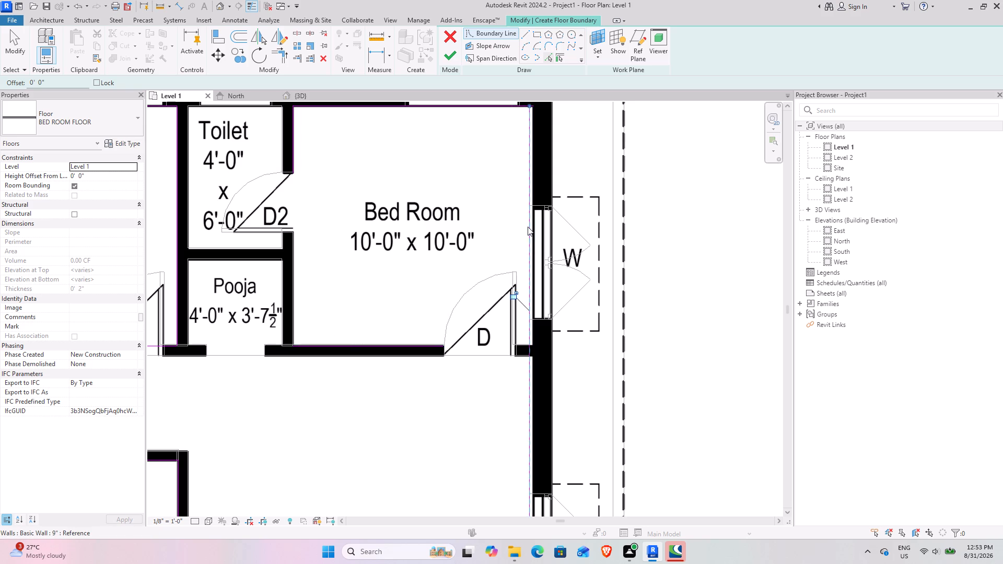
Trim and extend the 10'-0" x 10'-0" Bed Room's boundary lines into closed corners, carrying the door-side line across the door opening.
left_click(280, 62)
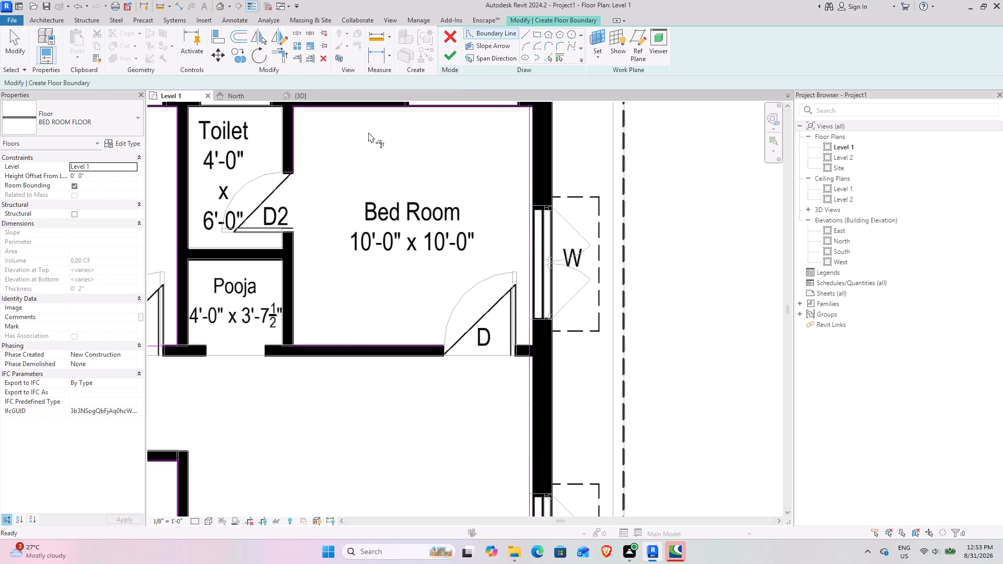
left_click(409, 347)
left_click(530, 347)
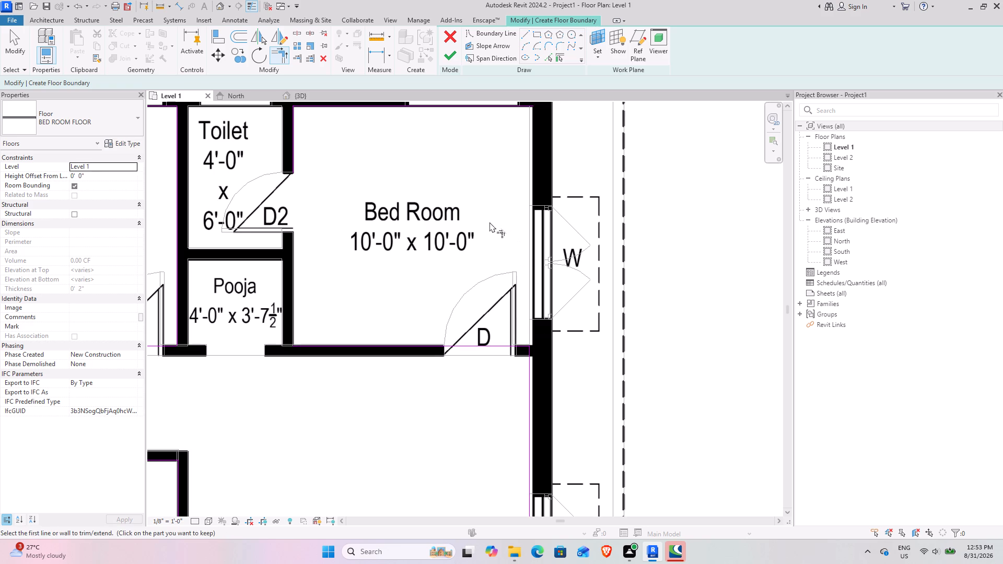
key("ctrl+z")
left_click(426, 343)
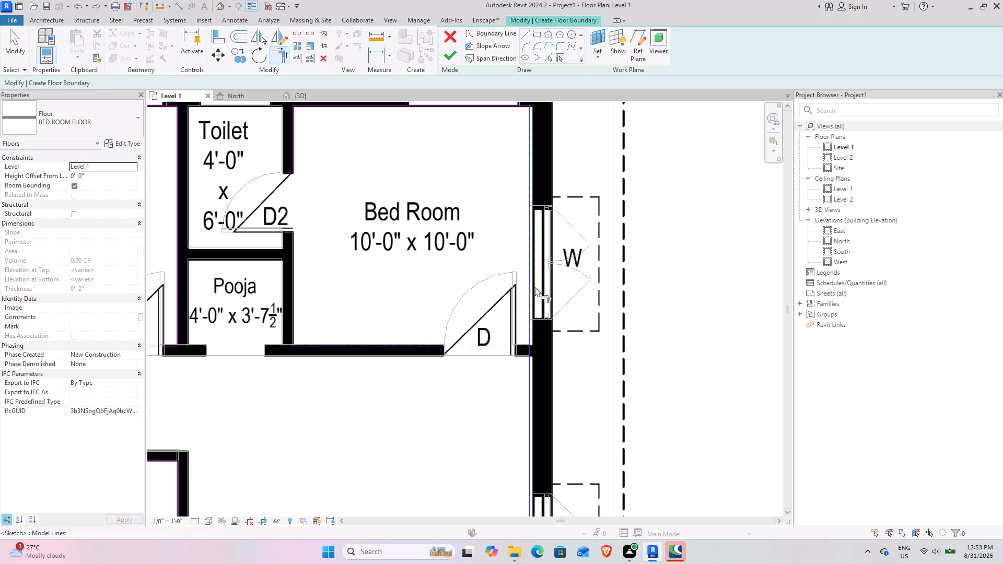
left_click(535, 287)
left_click(533, 285)
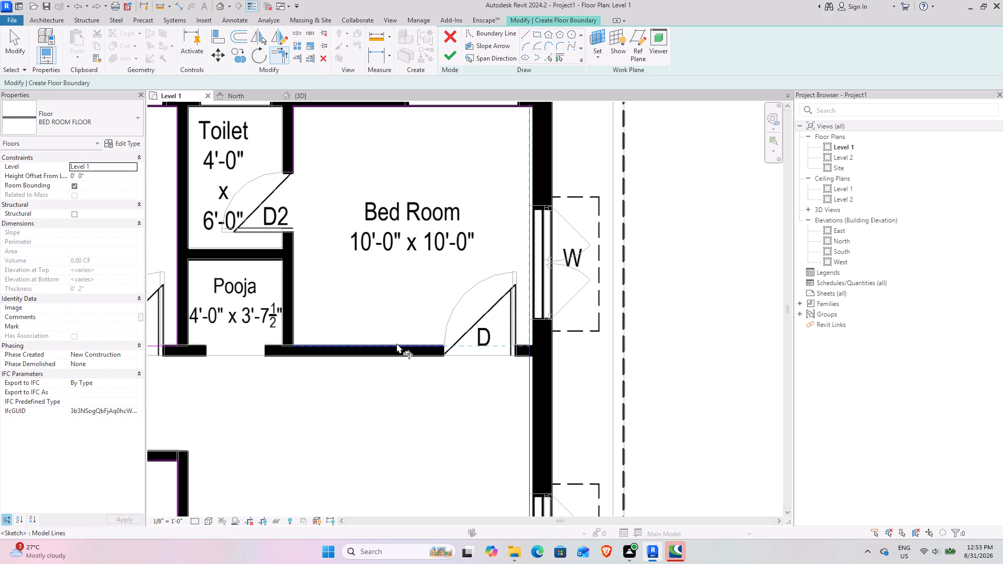
left_click(396, 343)
left_click(293, 159)
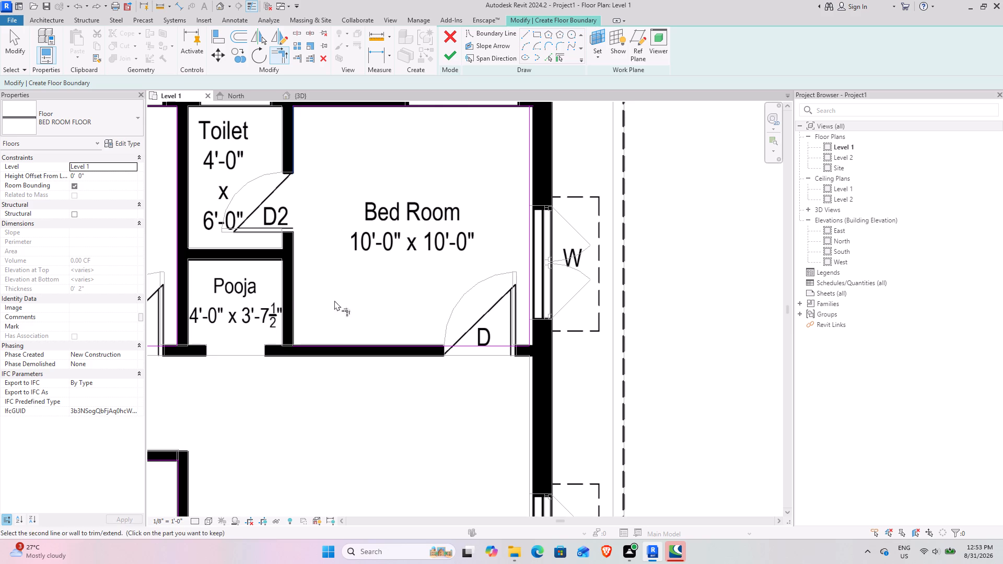
left_click(333, 346)
middle_click_drag(375, 260, 352, 348)
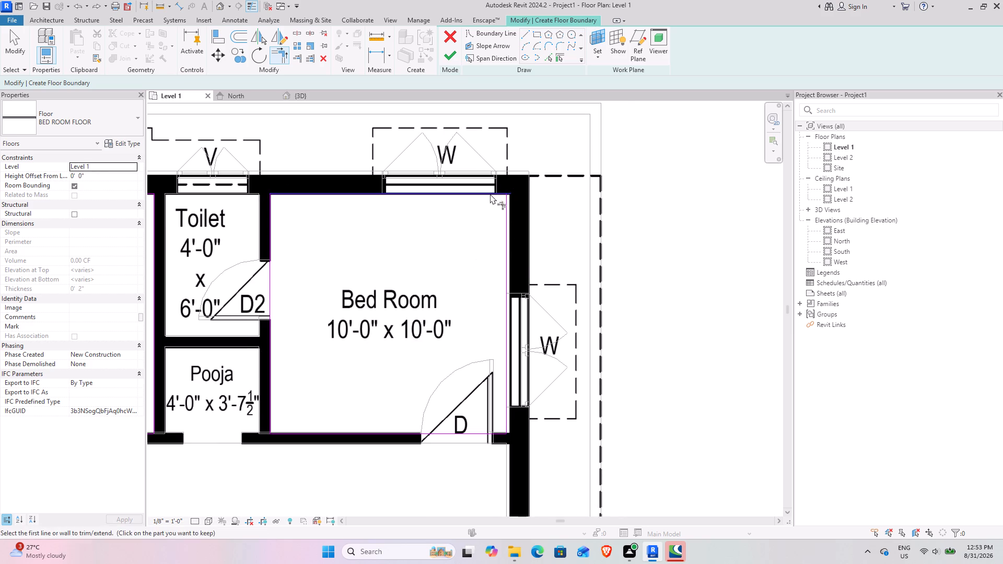
left_click(490, 194)
left_click(505, 208)
Align the door-side boundary lines of the 10'-0" x 10'-0" Bed Room and Master Bed Room with the hall floor's edge.
scroll(393, 271, "down", 3)
middle_click_drag(383, 289, 564, 253)
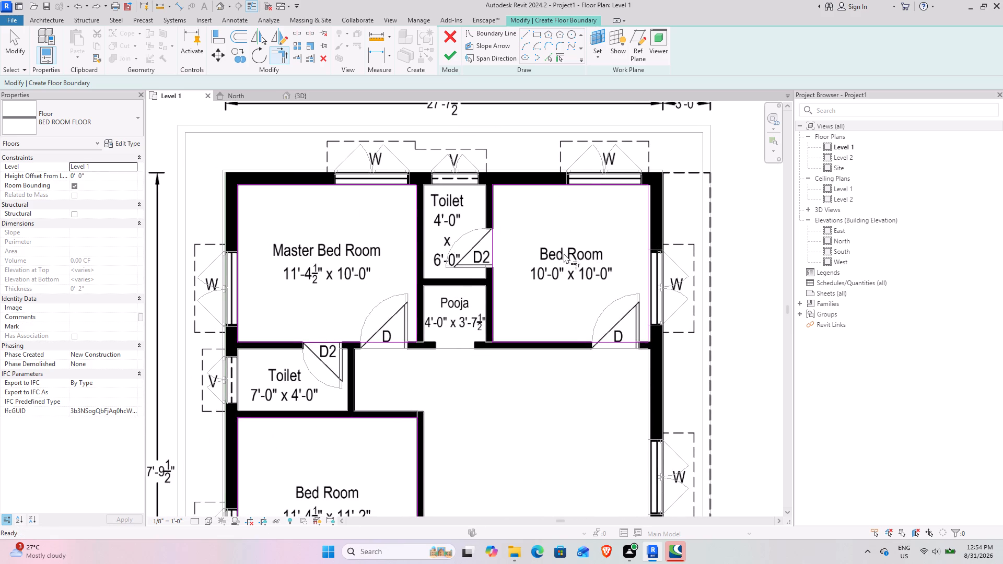
middle_click_drag(611, 322, 503, 257)
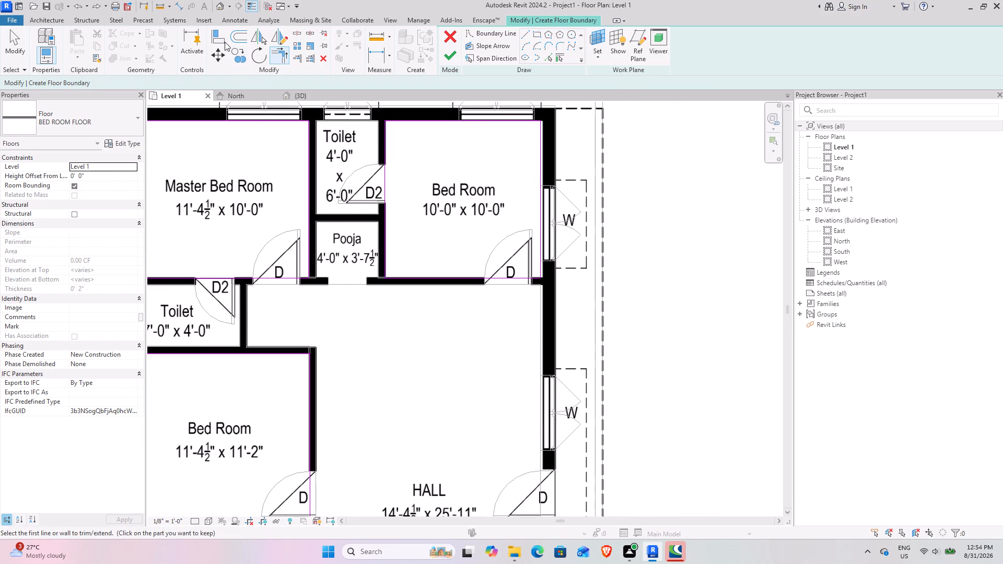
left_click(219, 39)
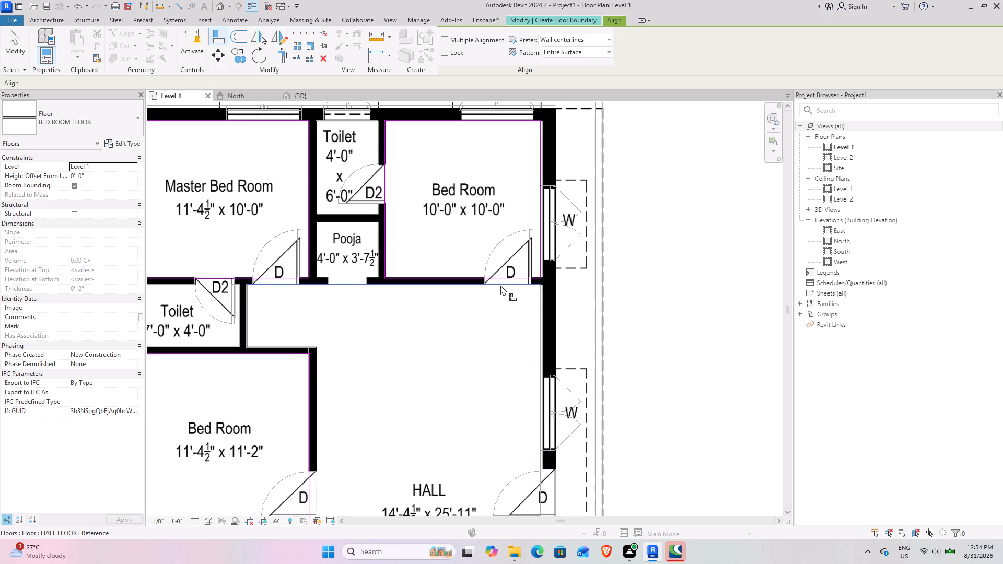
left_click(500, 285)
left_click(498, 278)
left_click(290, 286)
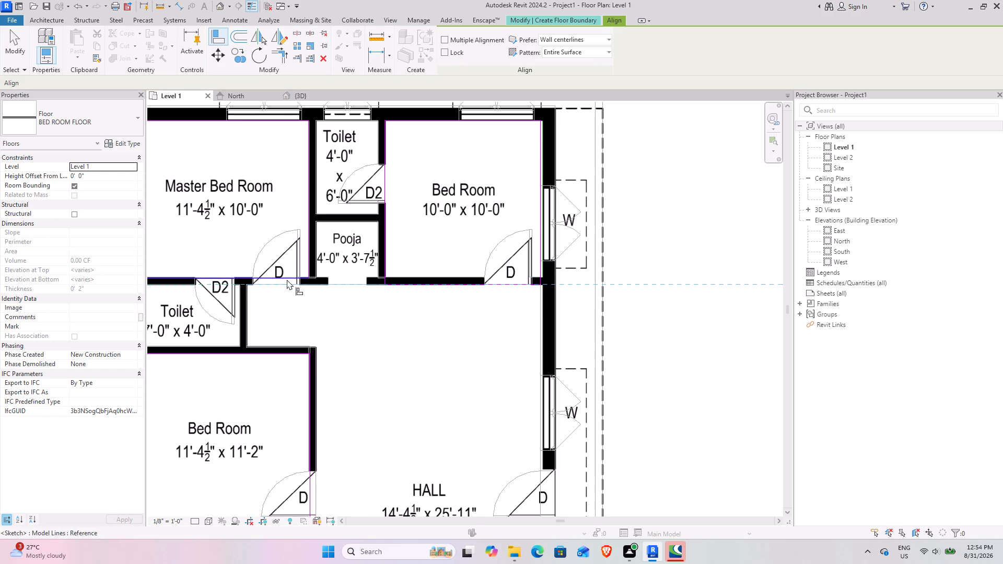
left_click(287, 279)
Align the hall-side boundary lines of the 11'-4½" x 11'-2" Bed Room and the Kitchen with the hall floor's edge.
scroll(364, 319, "down", 4)
middle_click_drag(365, 344, 381, 201)
scroll(344, 287, "up", 8)
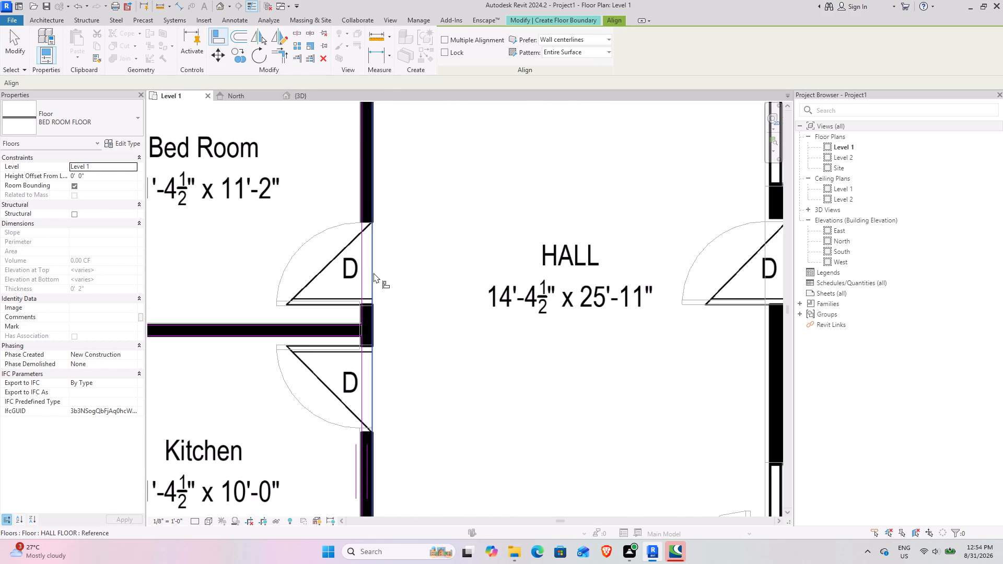
left_click(375, 273)
left_click(359, 265)
left_click(375, 381)
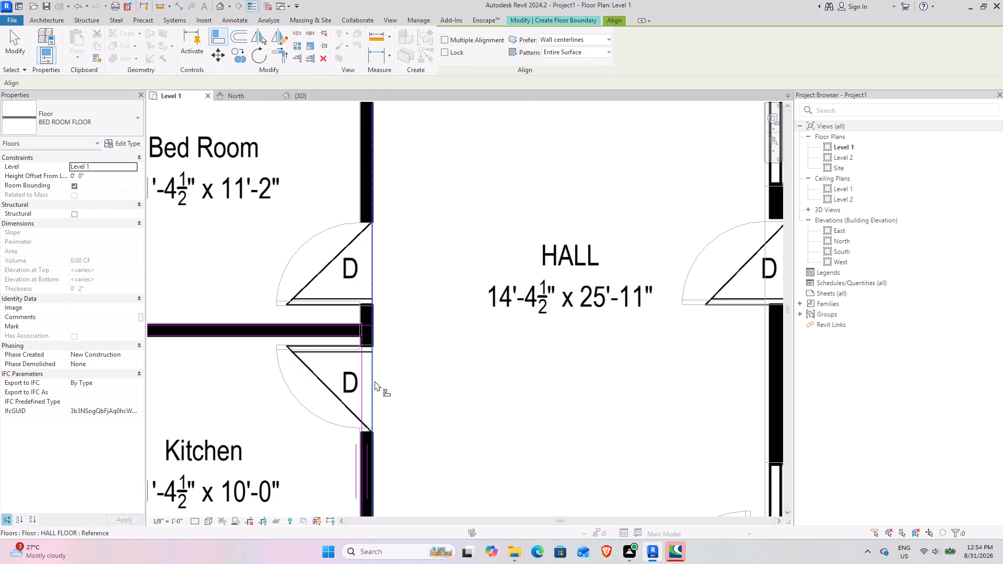
left_click(361, 376)
Set the BED ROOM FLOOR's height offset from level to 2" and finish the floor sketch.
scroll(476, 283, "down", 9)
middle_click_drag(493, 257, 486, 283)
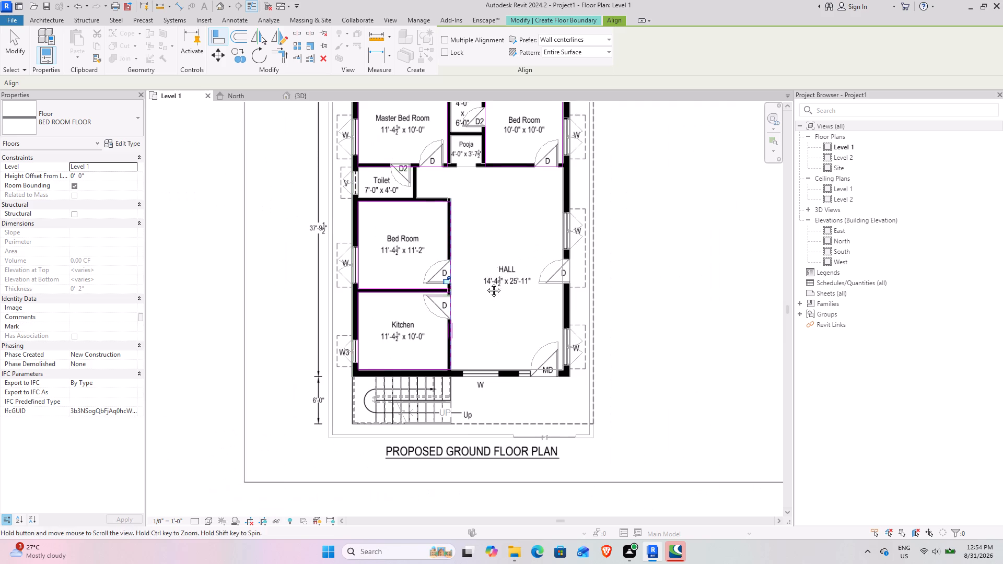
middle_click_drag(486, 283, 453, 368)
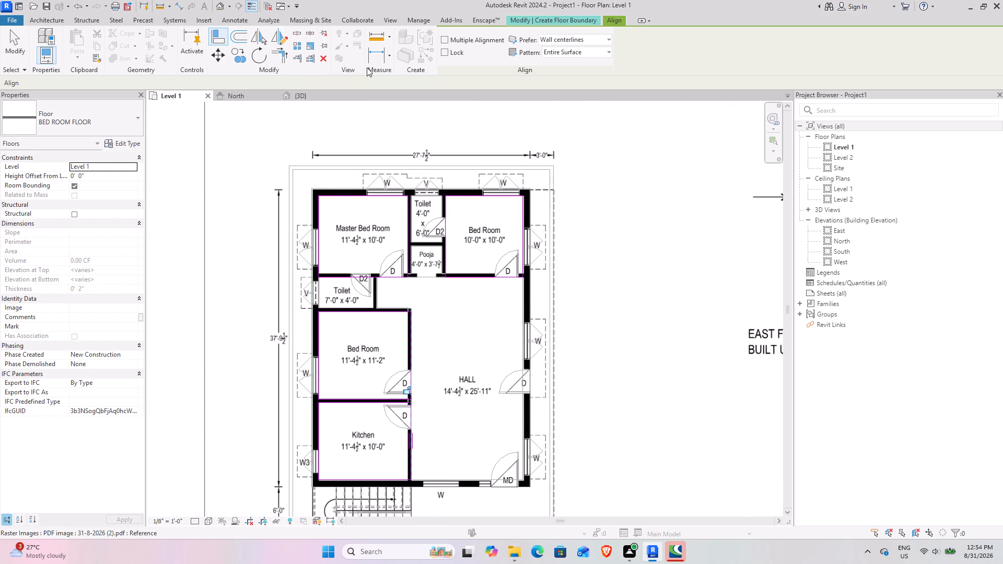
scroll(423, 267, "up", 12)
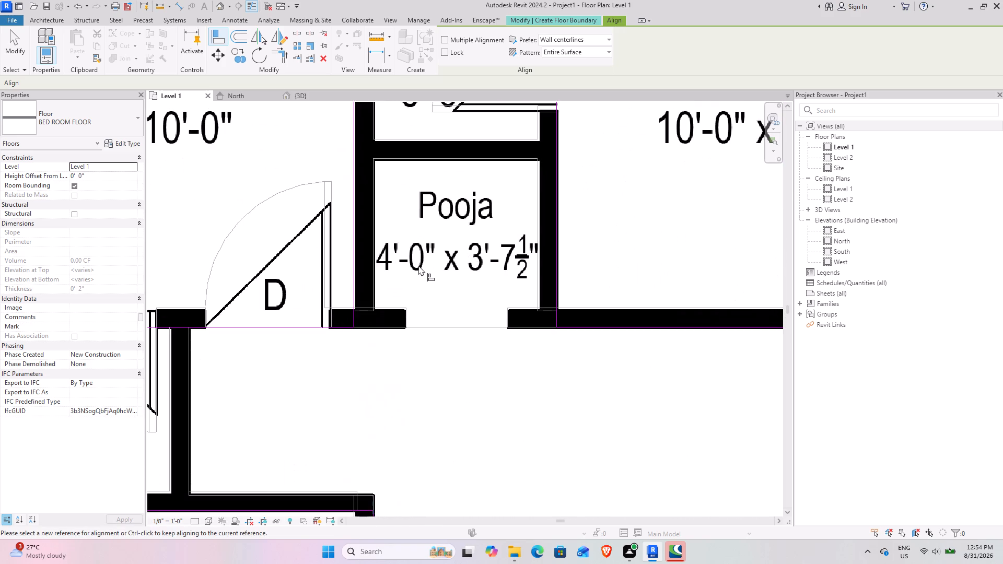
scroll(423, 260, "down", 7)
middle_click_drag(409, 250, 351, 238)
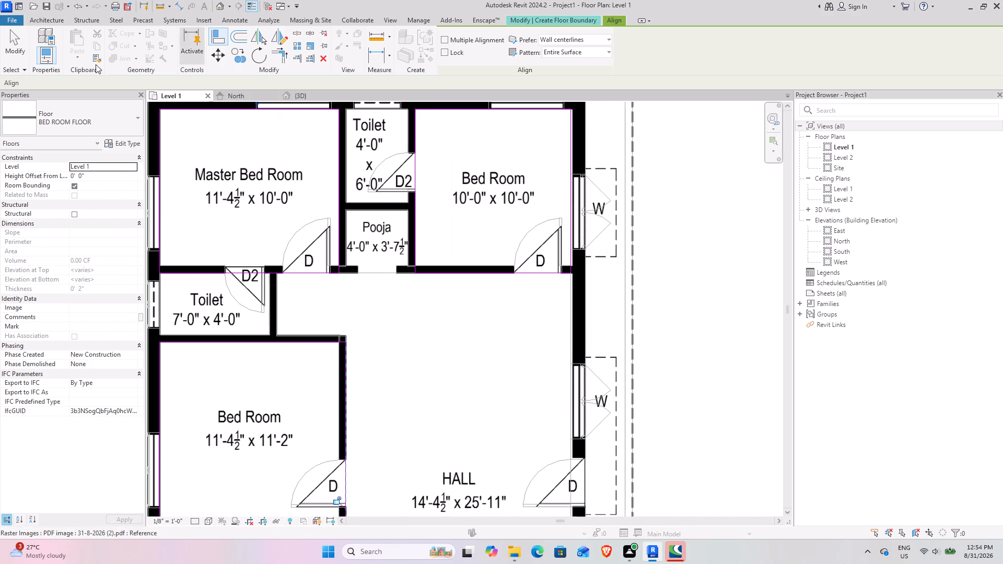
left_click(19, 41)
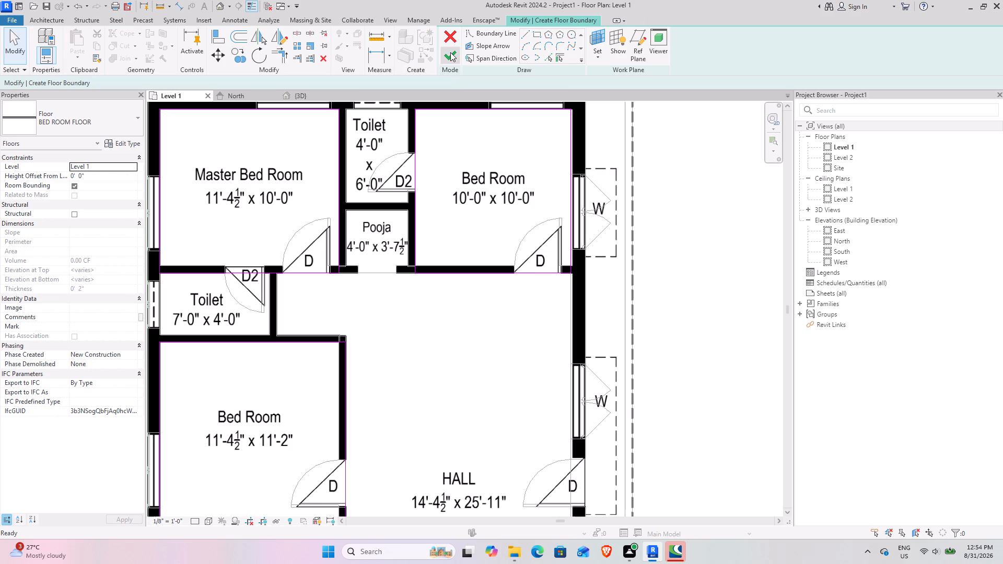
left_click(115, 177)
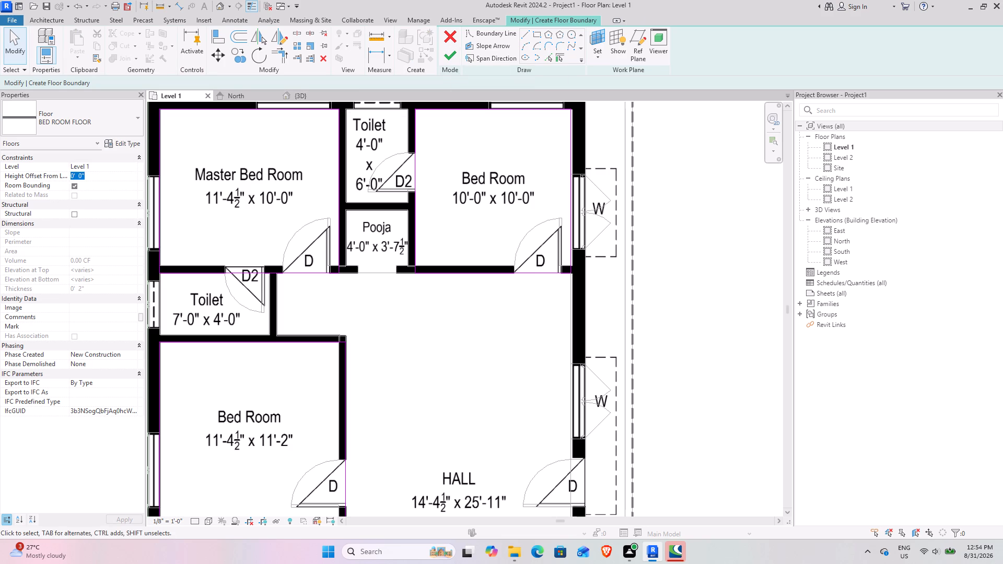
type("2\"")
key("Return")
left_click(454, 59)
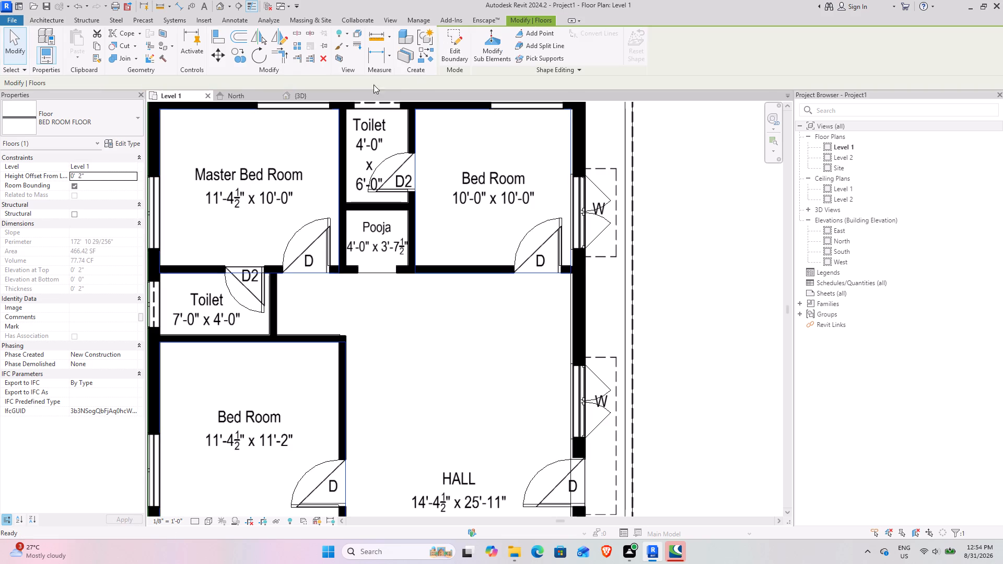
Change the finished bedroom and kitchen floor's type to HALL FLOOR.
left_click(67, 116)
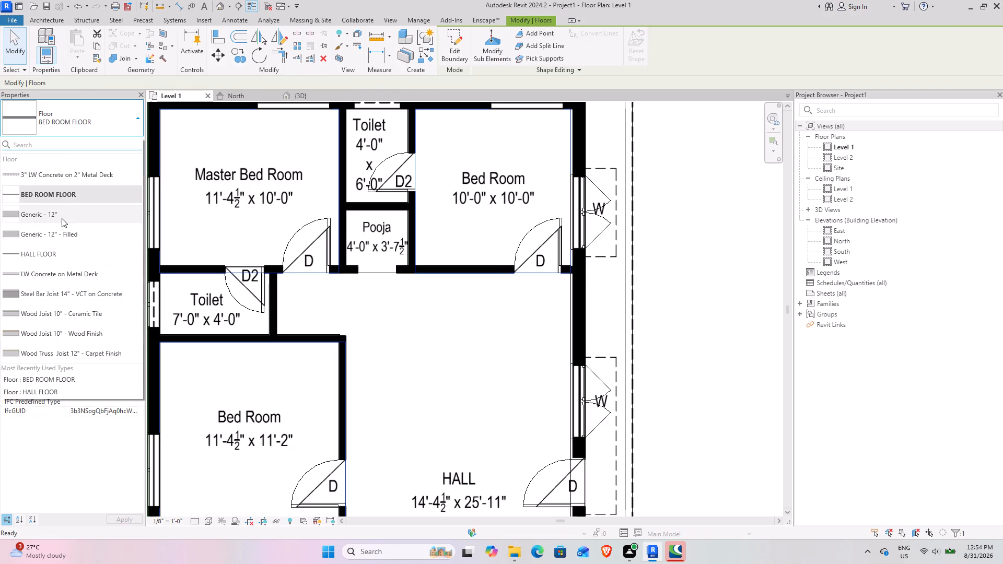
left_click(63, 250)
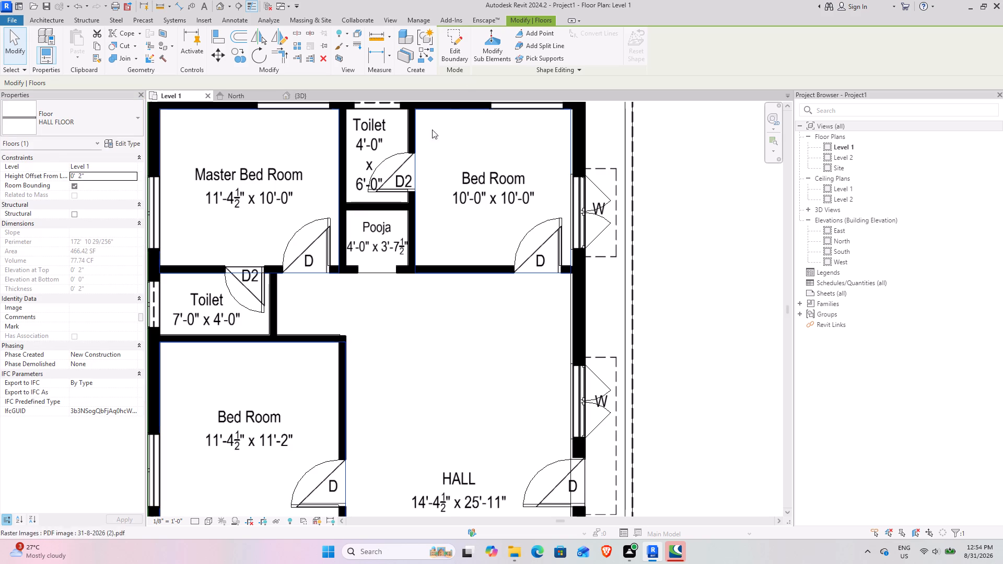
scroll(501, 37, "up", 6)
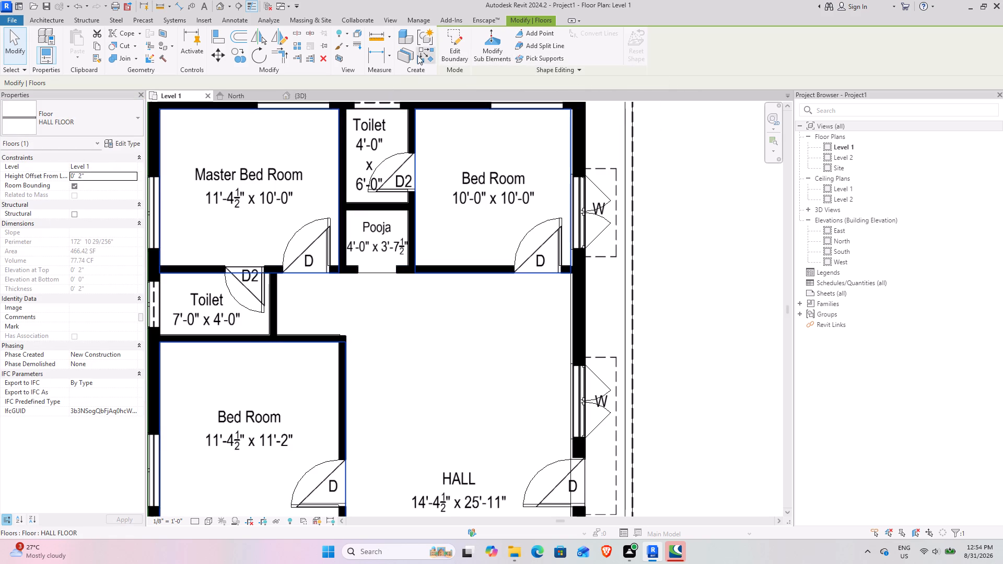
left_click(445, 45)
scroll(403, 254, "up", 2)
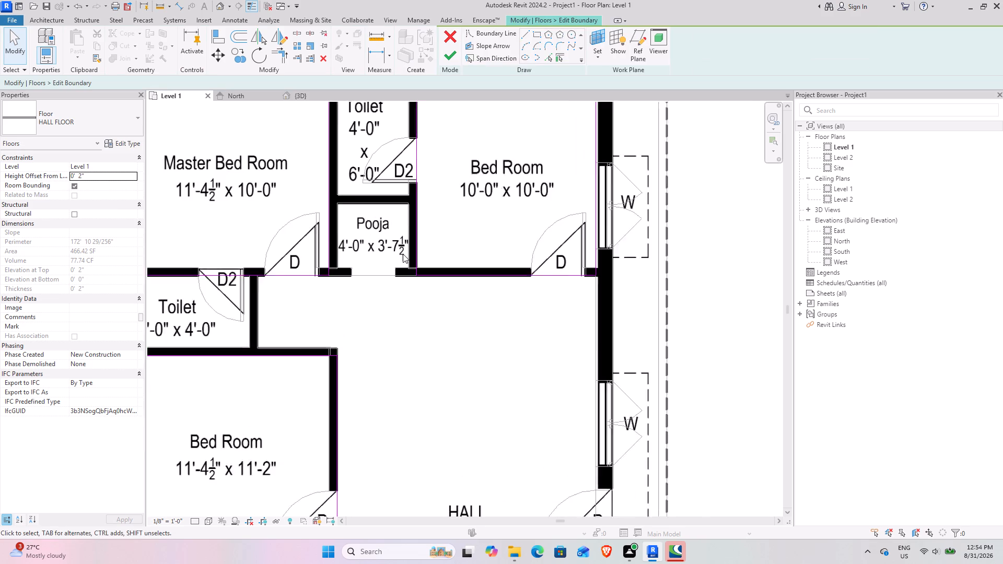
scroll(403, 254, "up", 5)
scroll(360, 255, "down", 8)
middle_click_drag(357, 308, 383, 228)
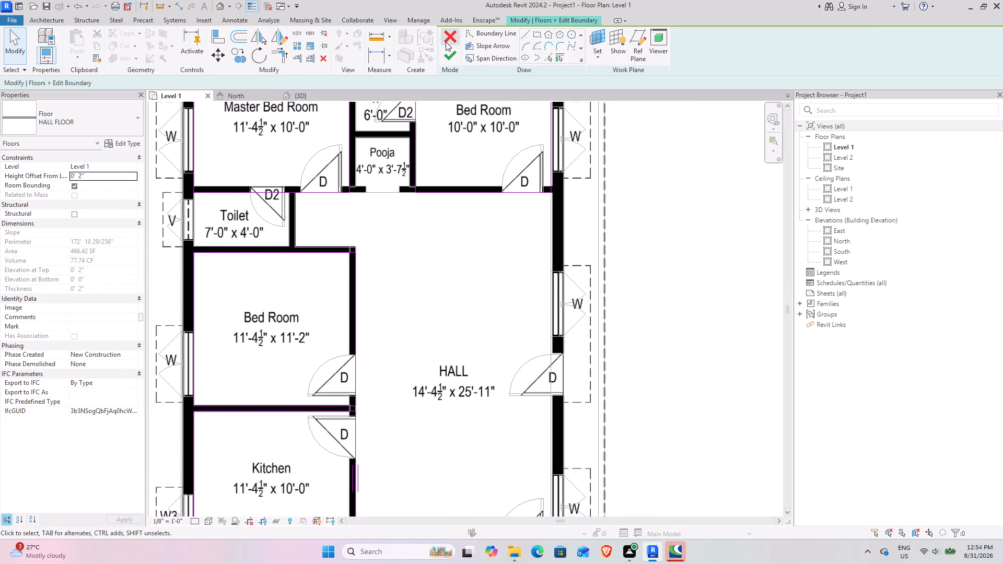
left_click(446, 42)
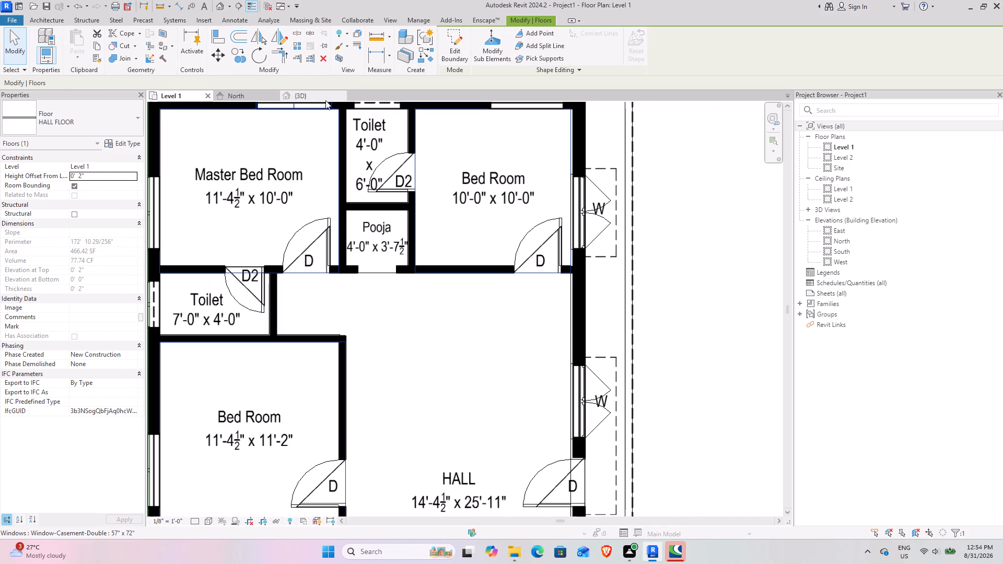
In the 3D view, pull the section box's east face inward to cut the house open along the hall's outer wall.
left_click(321, 97)
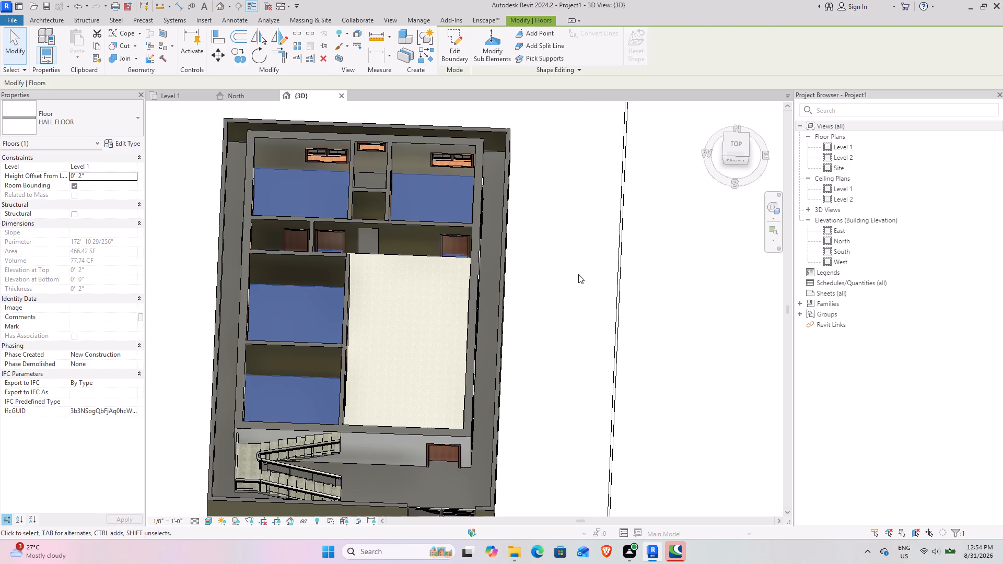
left_click(578, 274)
middle_click_drag(507, 271, 444, 373, "shift")
middle_click_drag(441, 372, 441, 354)
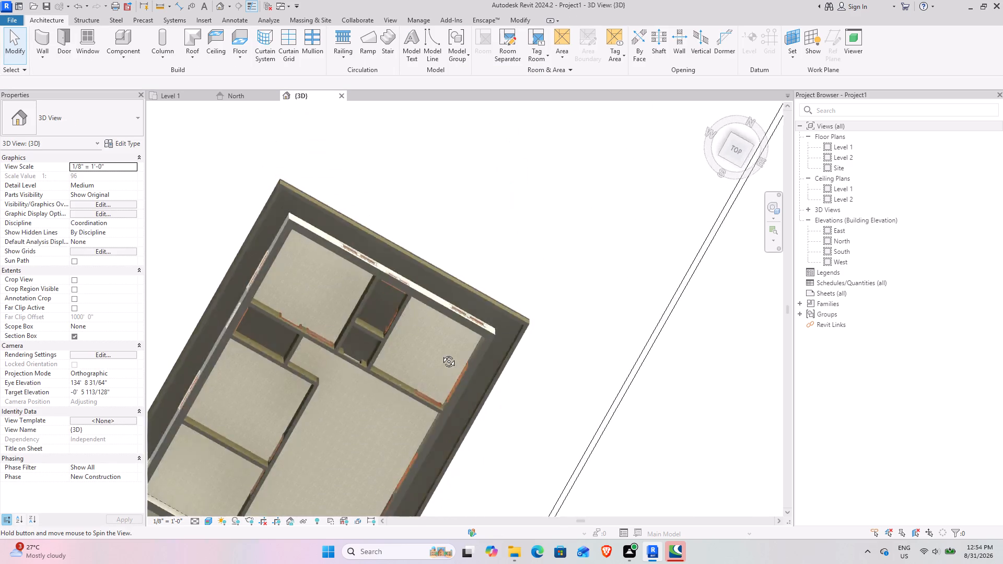
middle_click_drag(441, 354, 493, 313)
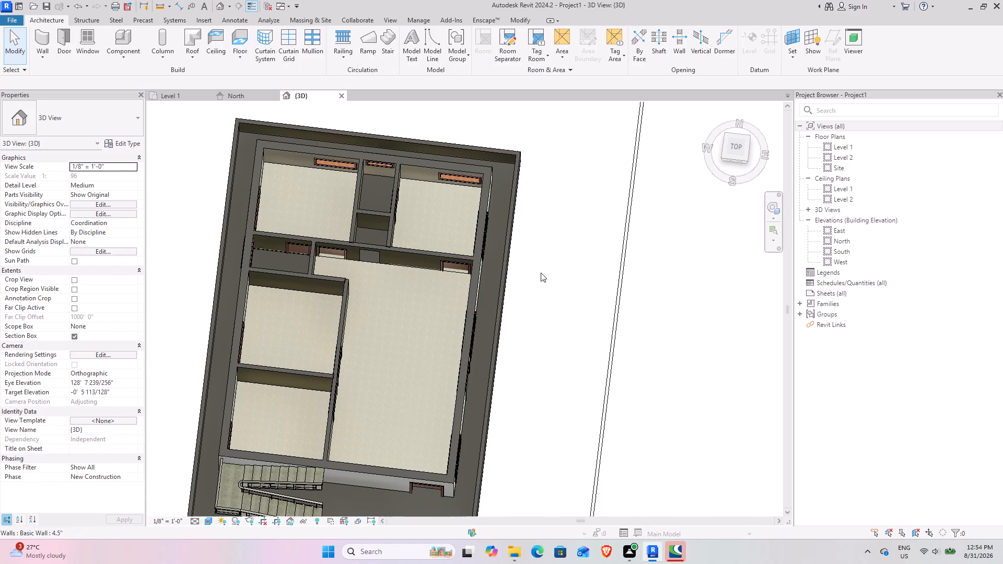
left_click(623, 300)
left_click_drag(612, 318, 448, 287)
middle_click_drag(437, 352, 361, 309, "shift")
middle_click_drag(416, 454, 444, 252)
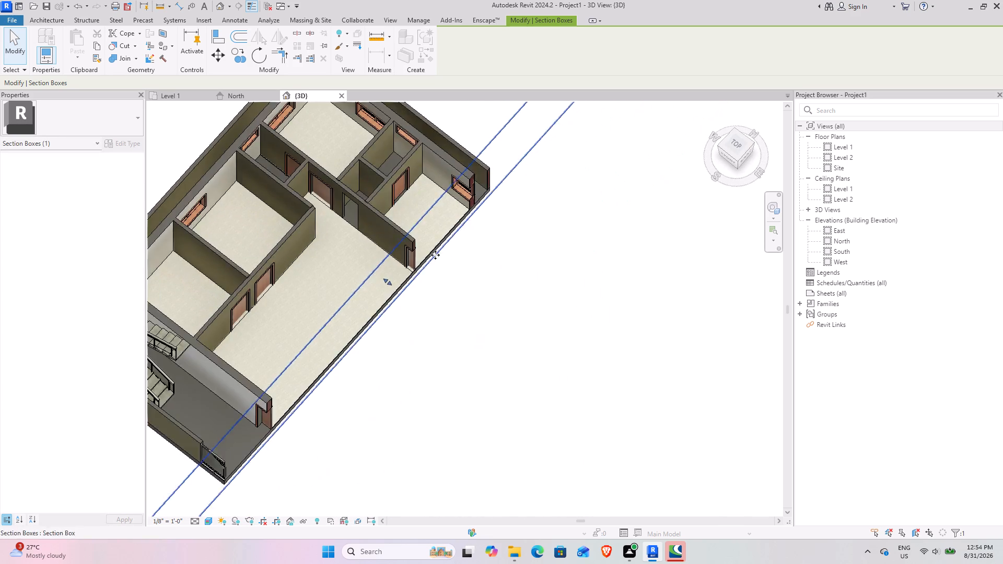
scroll(339, 310, "up", 8)
Change the type of the bedroom and kitchen floor to BED ROOM FLOOR in the 3D view.
left_click(400, 356)
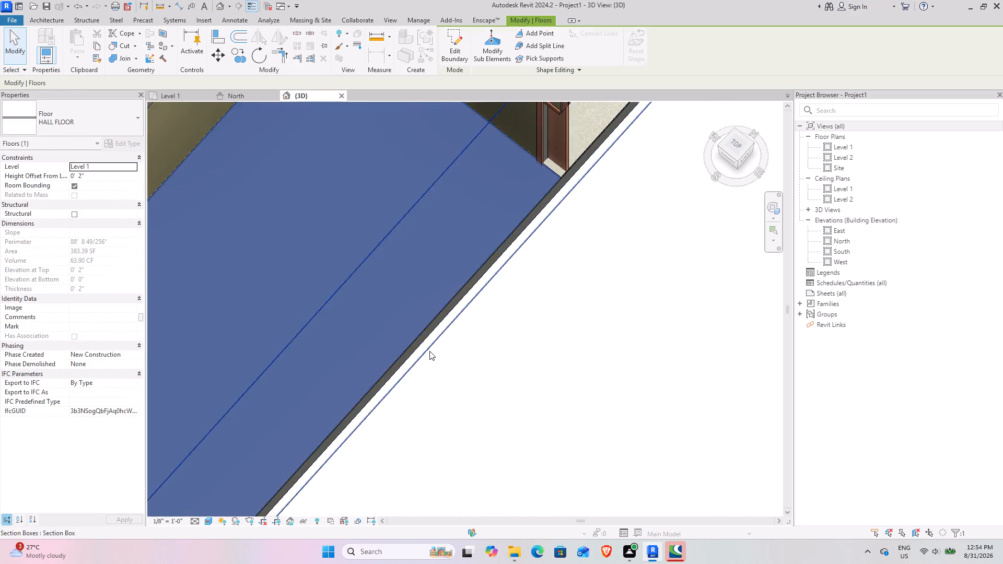
scroll(431, 351, "down", 5)
left_click(530, 220)
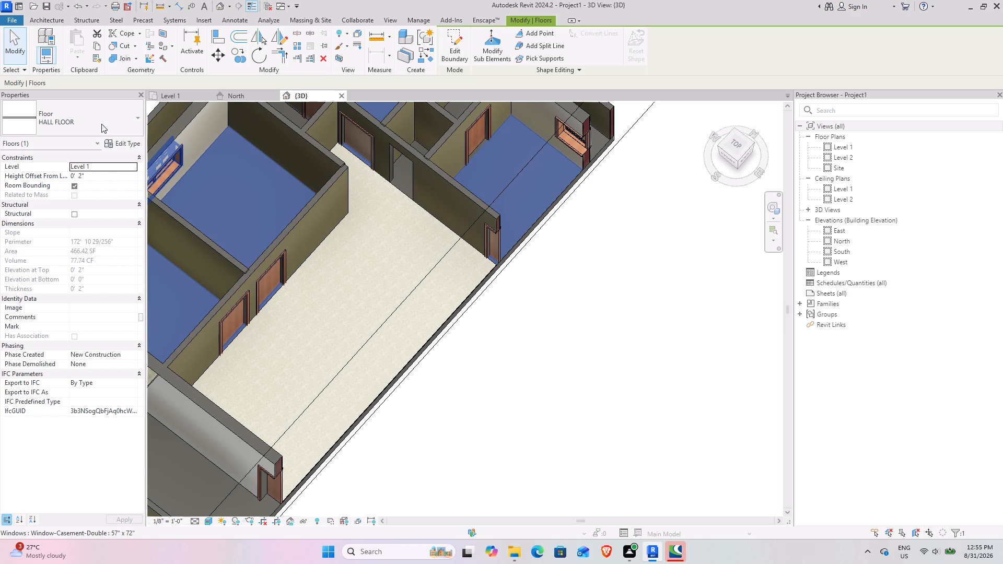
left_click(101, 124)
double_click(101, 124)
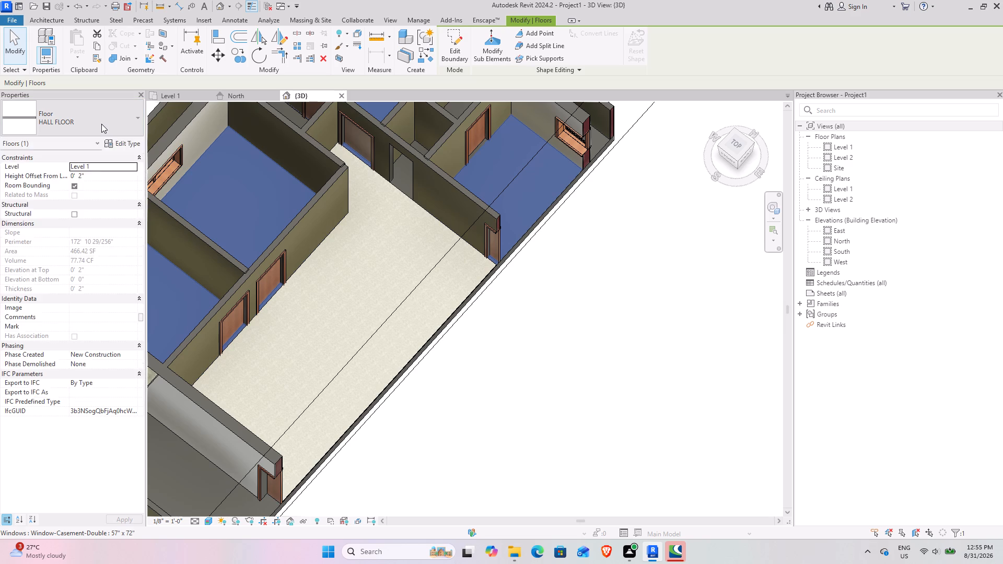
left_click(64, 193)
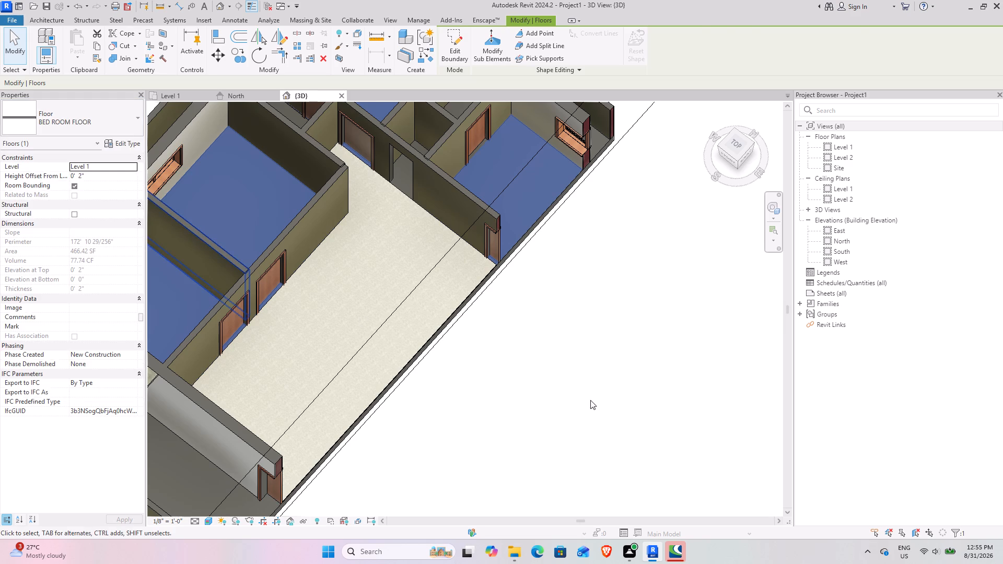
left_click(571, 361)
middle_click_drag(458, 336, 496, 375, "shift")
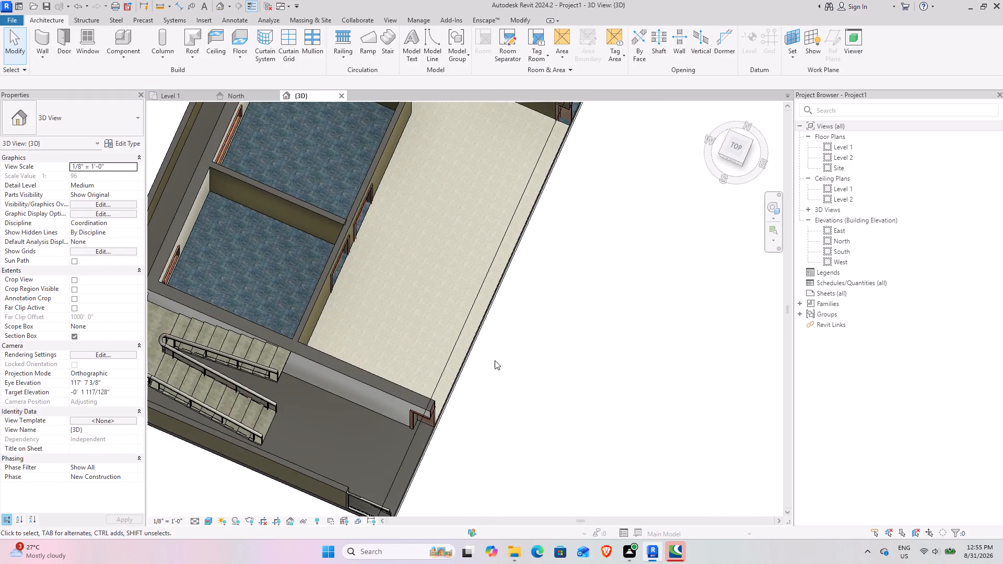
Open the hall floor's boundary sketch for editing and show it in the Level 1 floor plan.
middle_click_drag(511, 412, 507, 537)
middle_click_drag(538, 424, 529, 524)
scroll(390, 257, "up", 4)
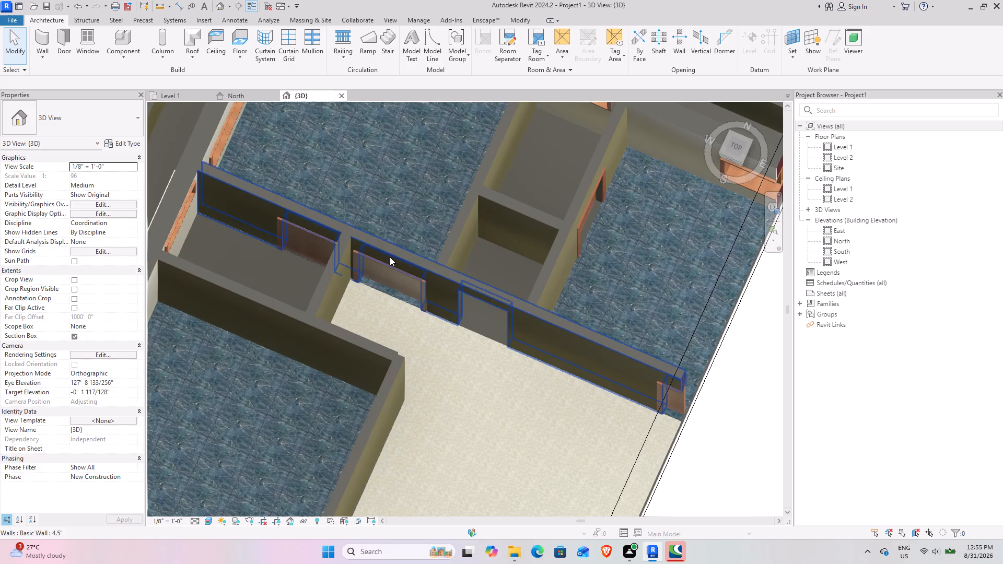
scroll(394, 268, "up", 4)
scroll(394, 268, "down", 9)
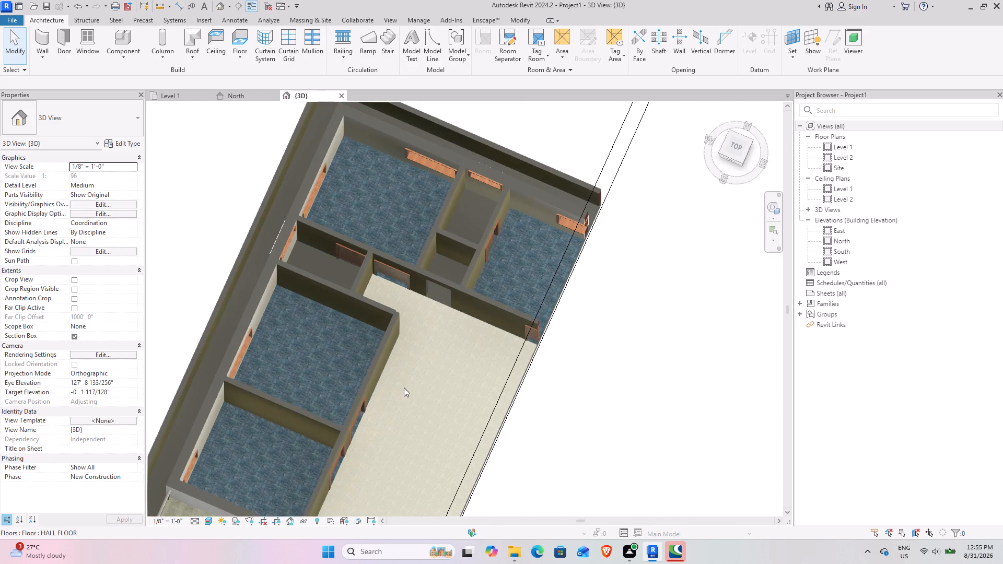
middle_click_drag(394, 384, 378, 324)
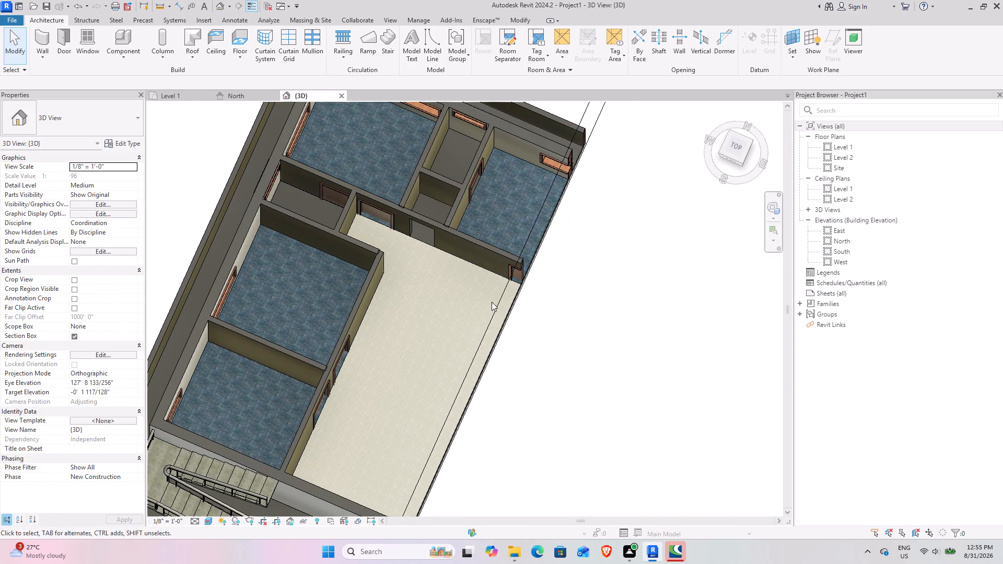
left_click(498, 324)
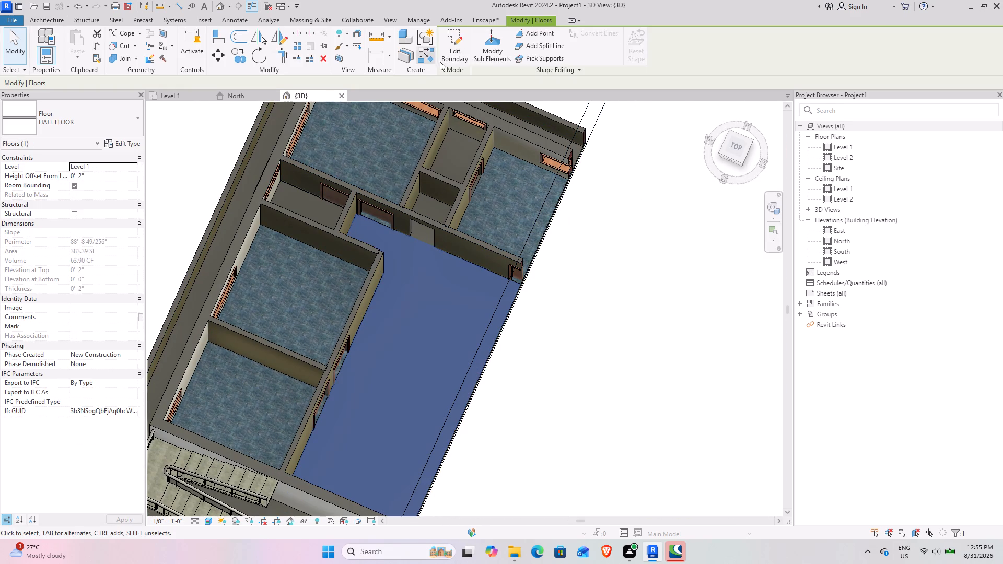
left_click(454, 53)
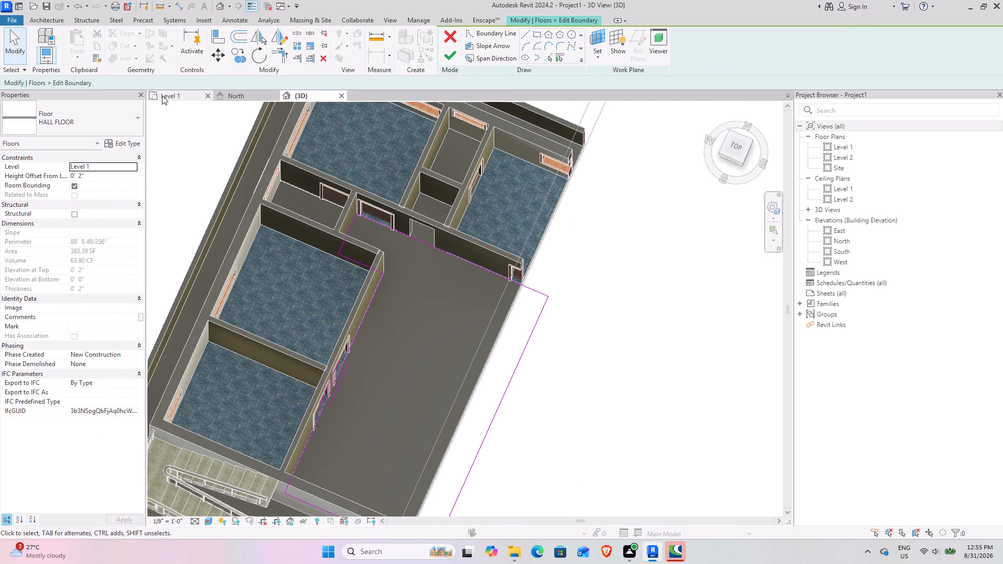
left_click(162, 96)
Draw boundary lines around the inside of the Pooja room, returning to the hall boundary at both jambs of its opening.
scroll(374, 226, "up", 8)
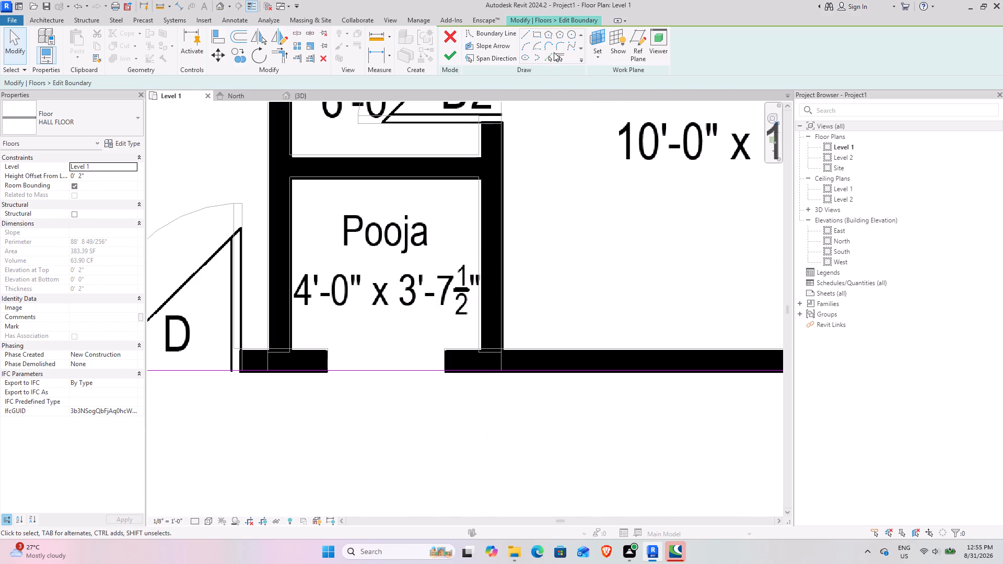
left_click(527, 38)
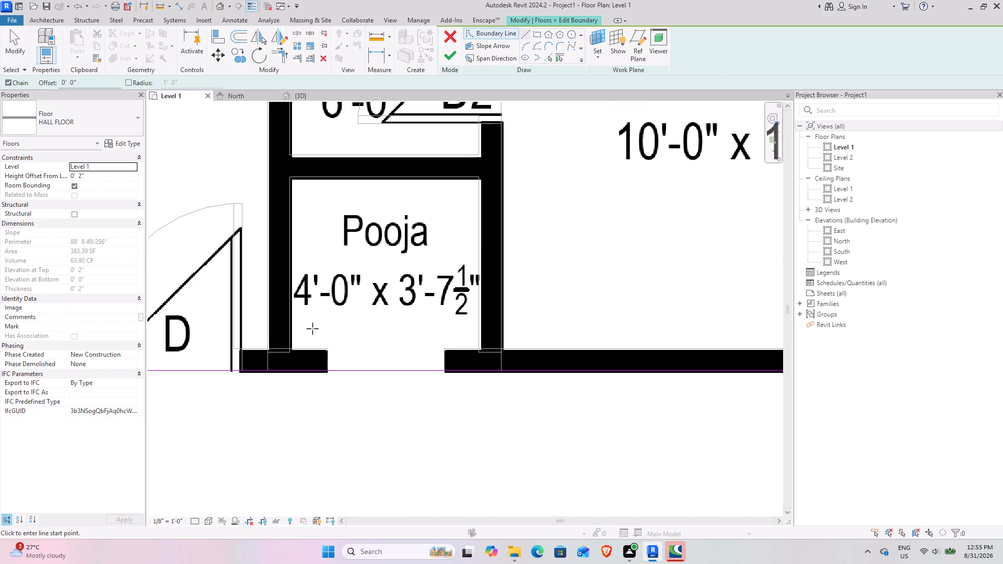
left_click(330, 369)
left_click(329, 353)
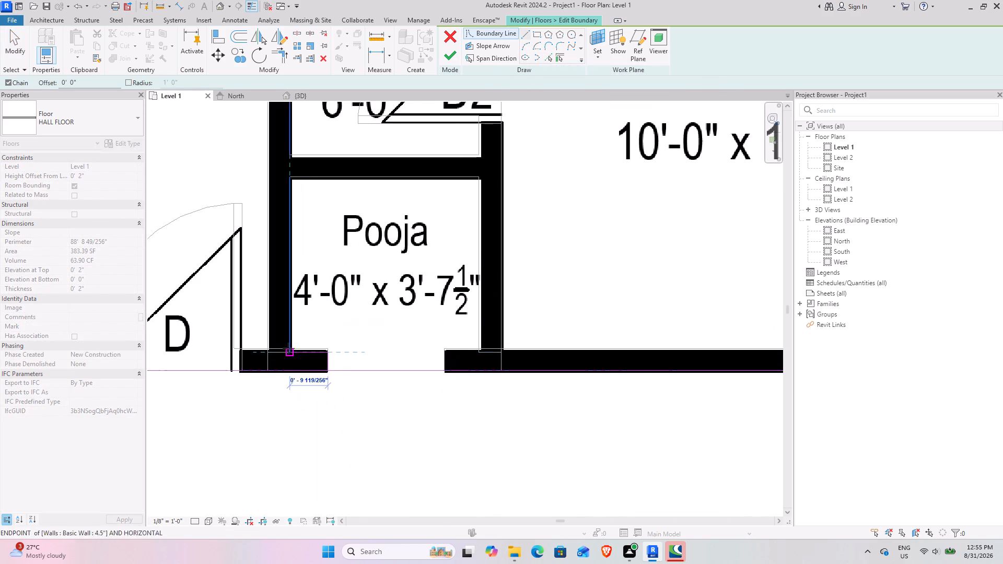
left_click(290, 348)
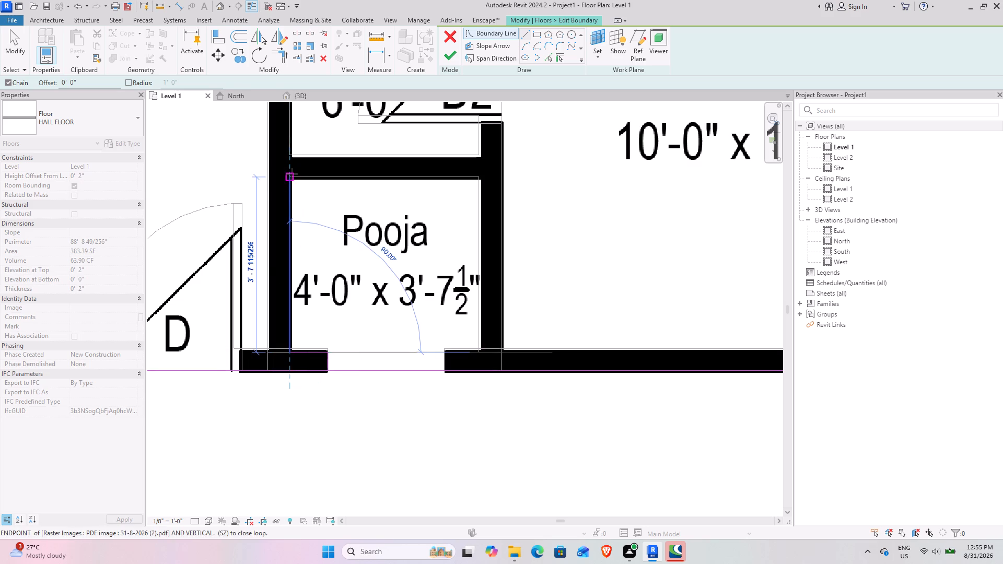
left_click(291, 174)
left_click(483, 178)
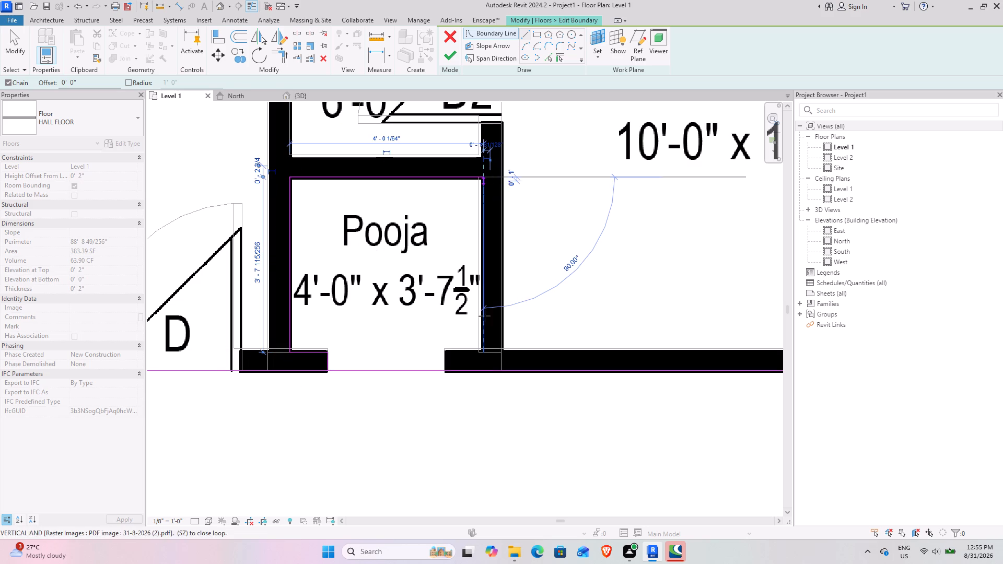
left_click(484, 350)
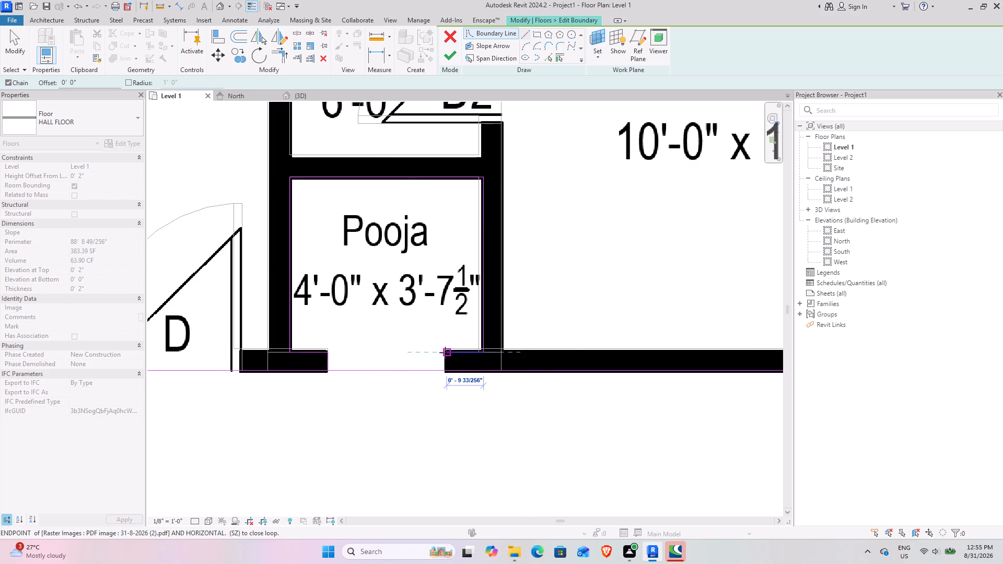
left_click(445, 352)
left_click(445, 373)
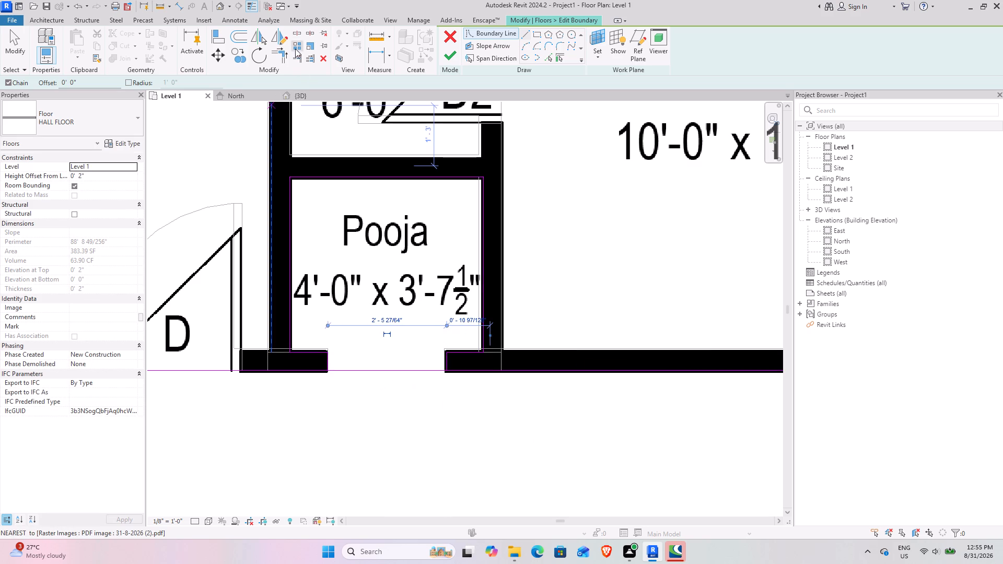
Split the hall boundary line at the Pooja opening, trim both halves to the jamb lines, and finish the floor sketch.
left_click(301, 32)
left_click(387, 371)
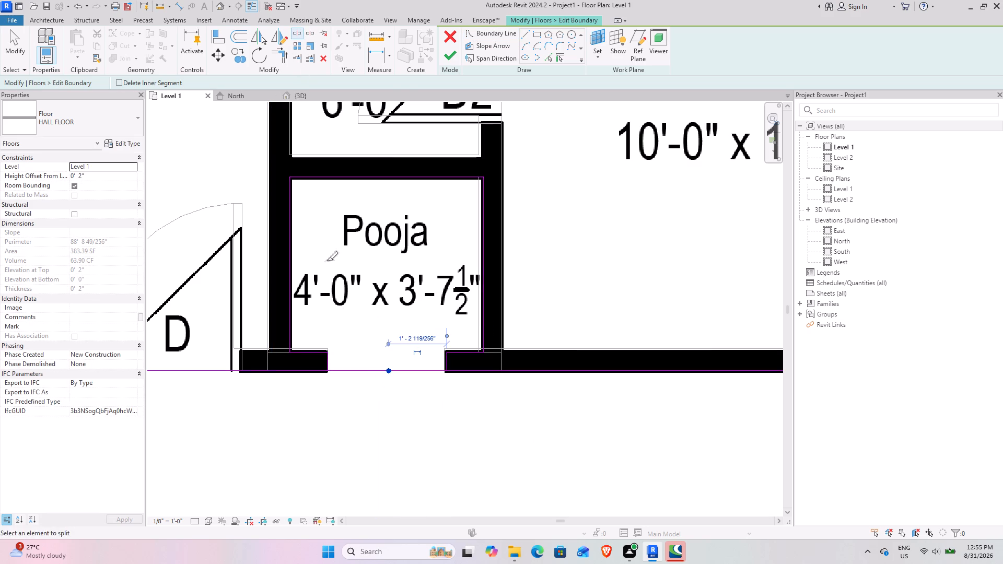
left_click(279, 54)
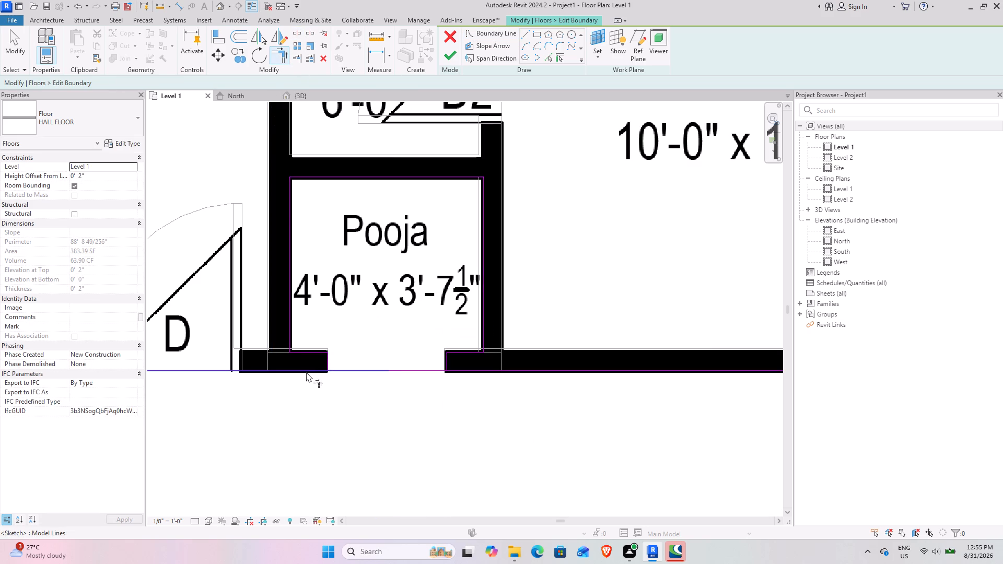
left_click(306, 372)
left_click(326, 361)
left_click(492, 371)
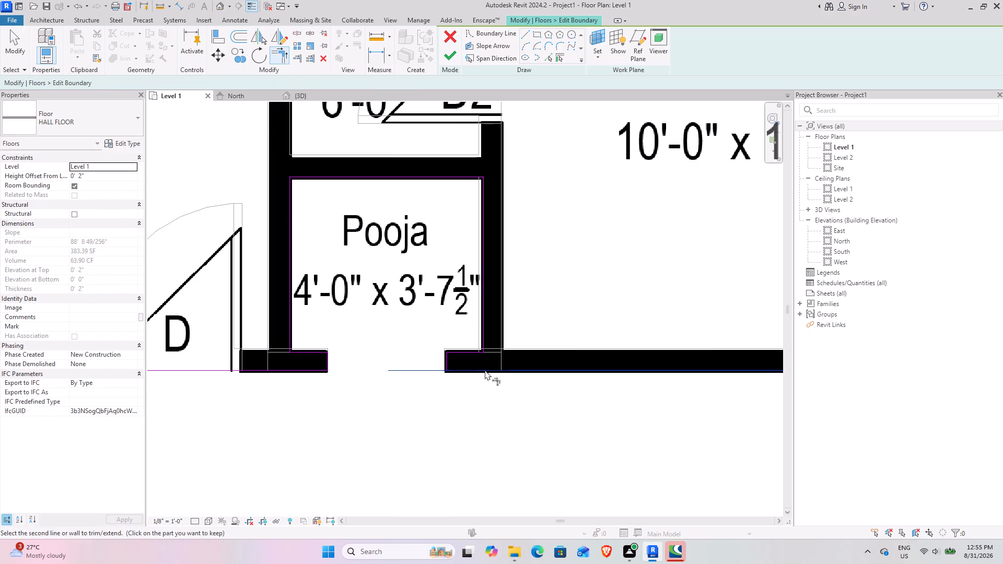
left_click(447, 361)
scroll(383, 287, "down", 8)
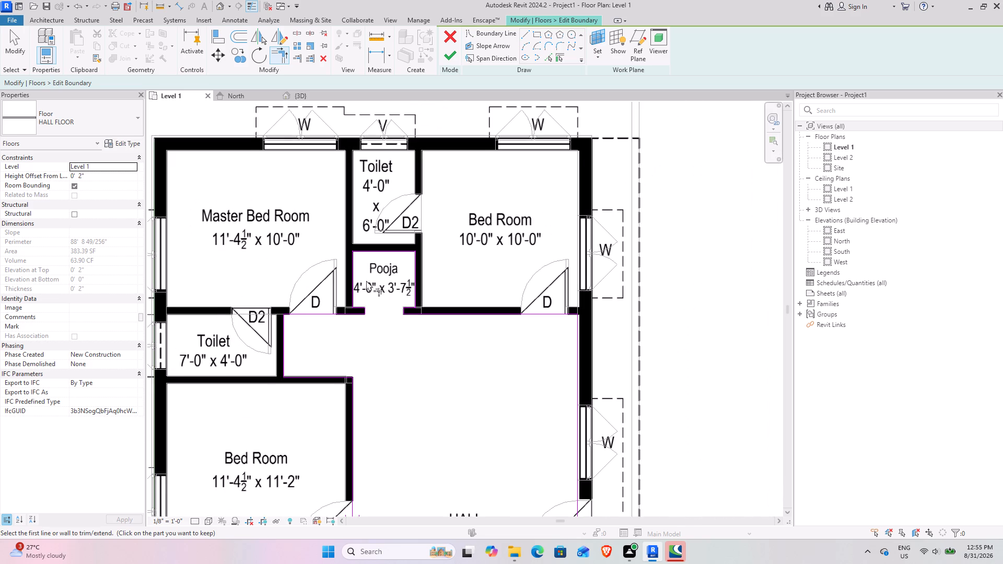
middle_click_drag(365, 280, 377, 232)
left_click(451, 51)
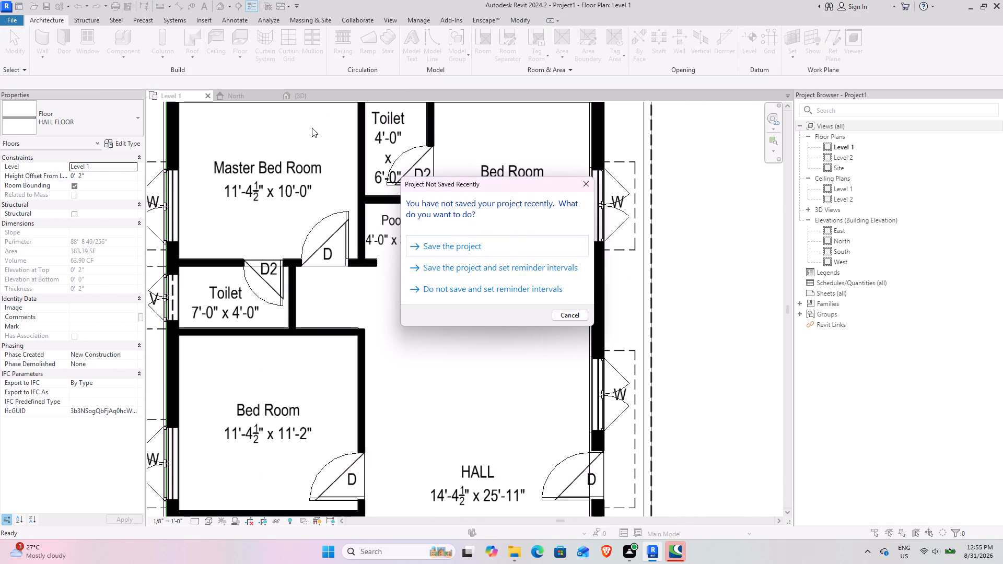
Choose to save the project and browse from Desktop to the user's home folder, selecting the revit folder there.
left_click(518, 251)
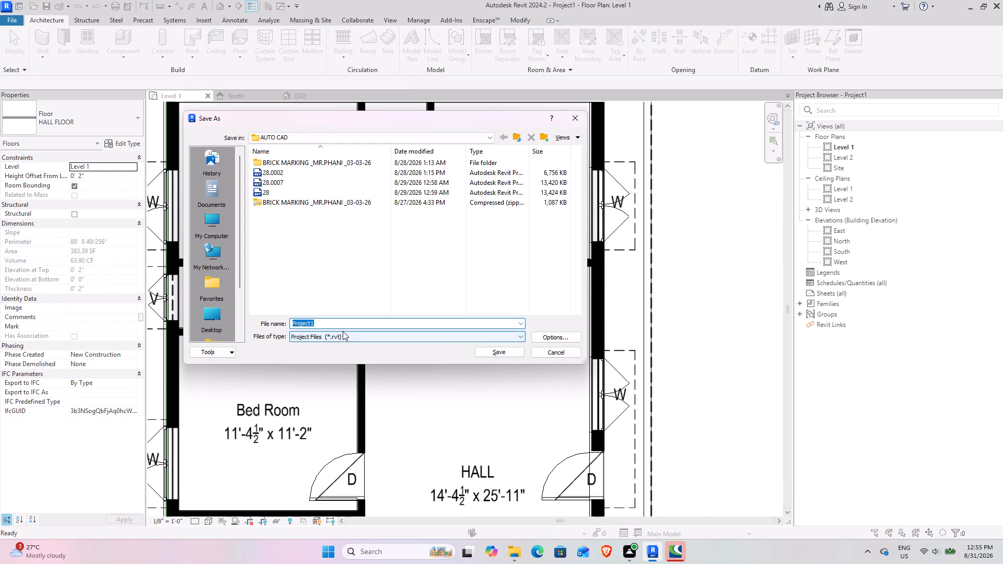
scroll(208, 288, "down", 3)
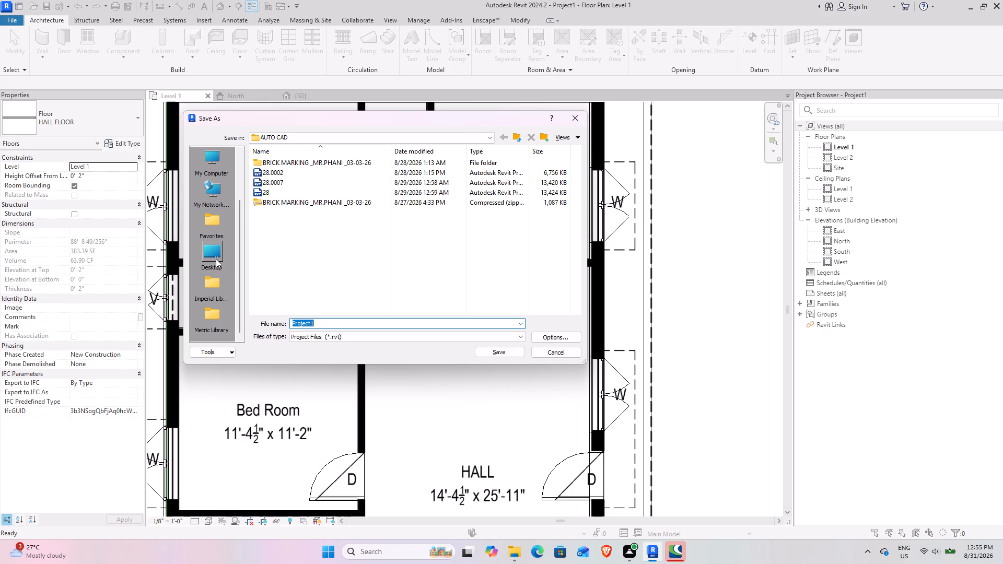
double_click(216, 258)
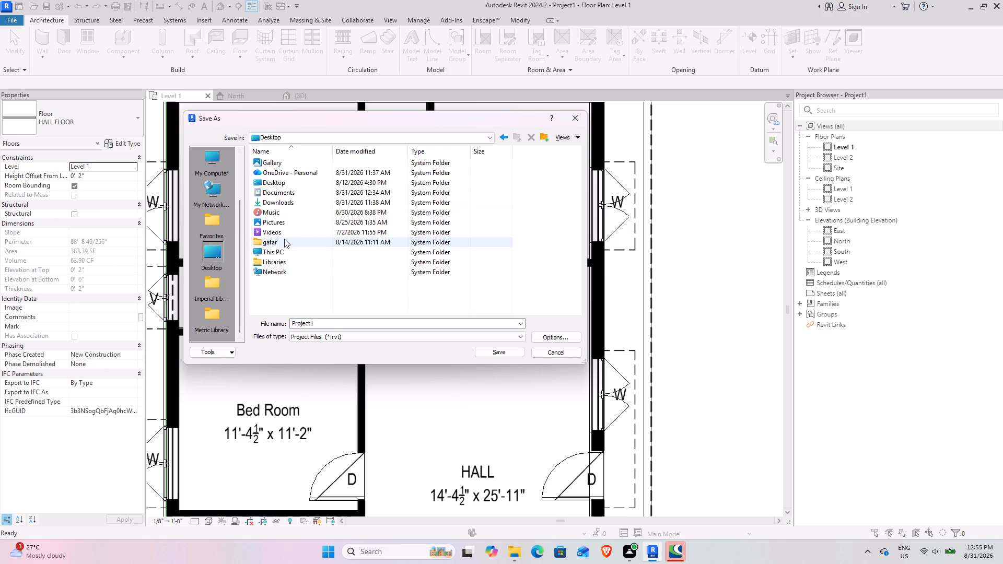
double_click(284, 241)
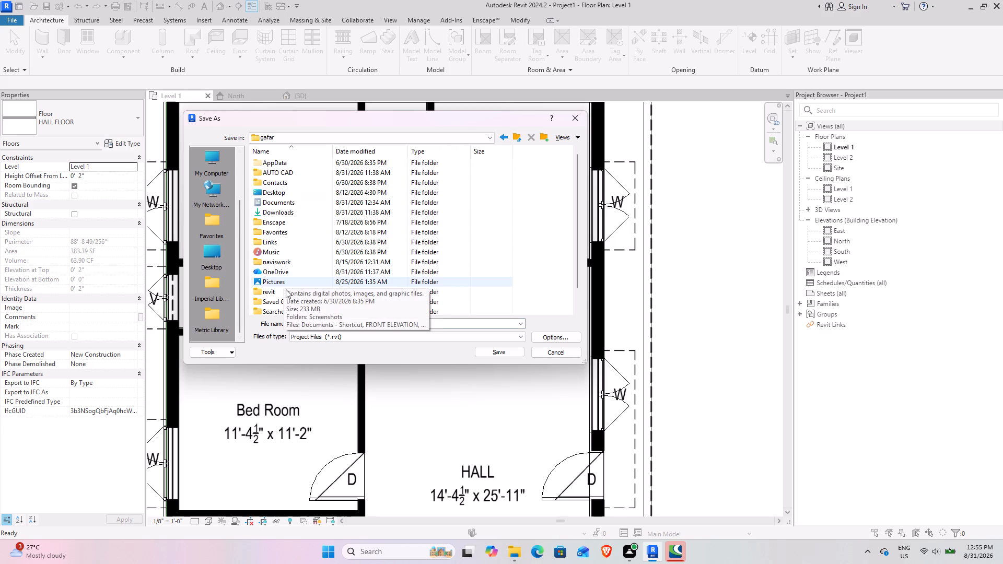
left_click(274, 289)
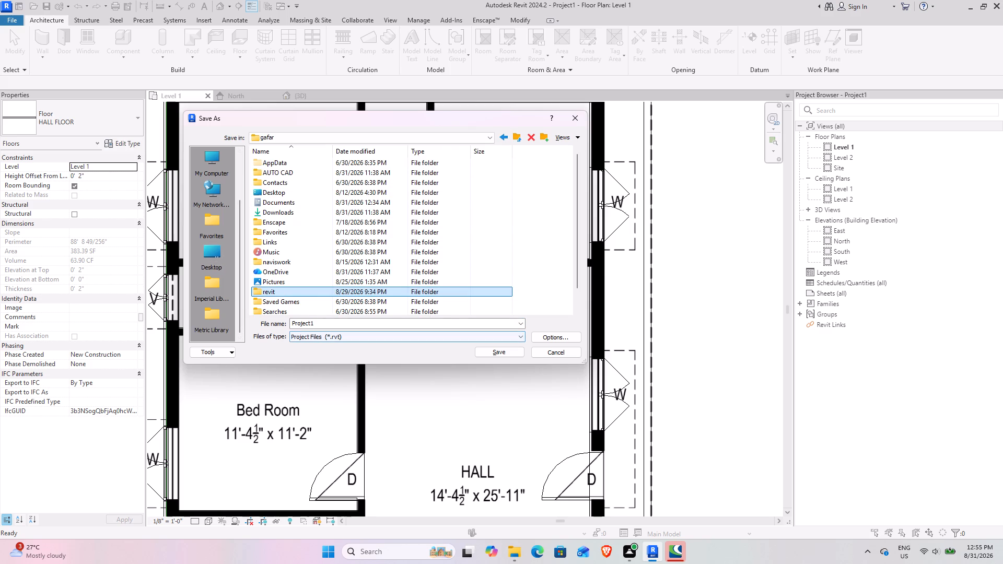
Set the maximum backups to 1 in the file save options.
left_click(555, 335)
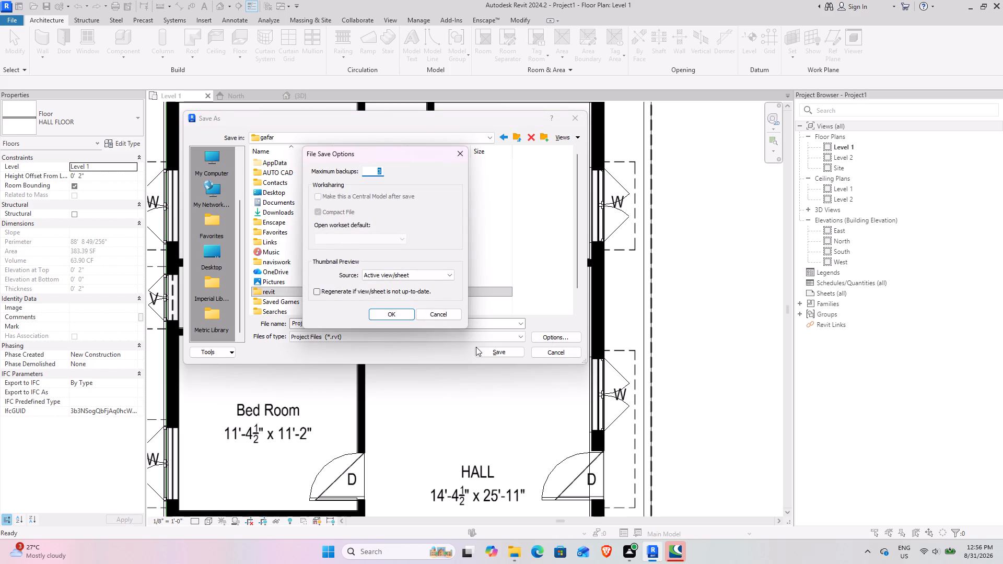
key("1")
left_click(404, 312)
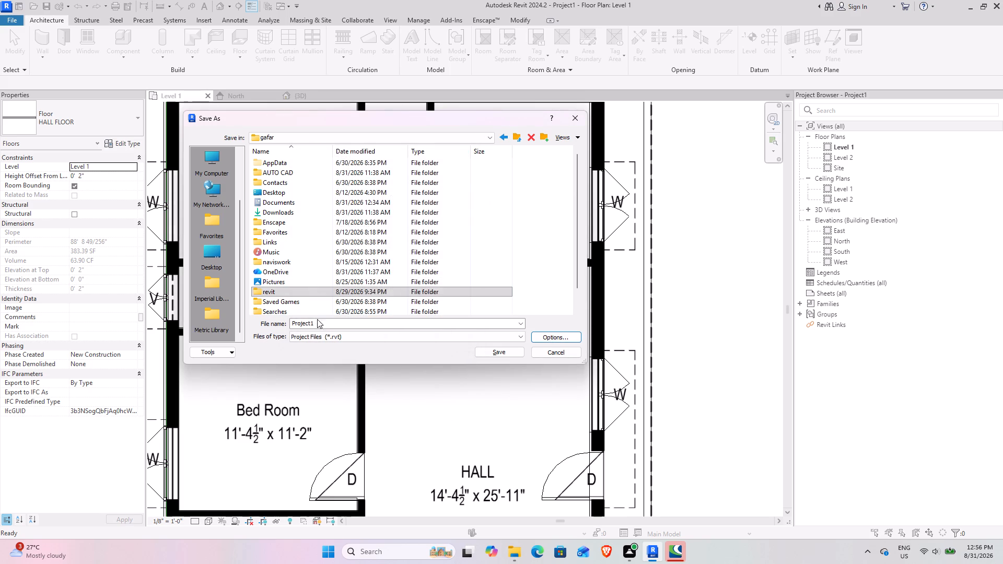
Name the project file 31-8 3BHK ARCHITECTURAL and save it as a Revit project.
left_click(316, 324)
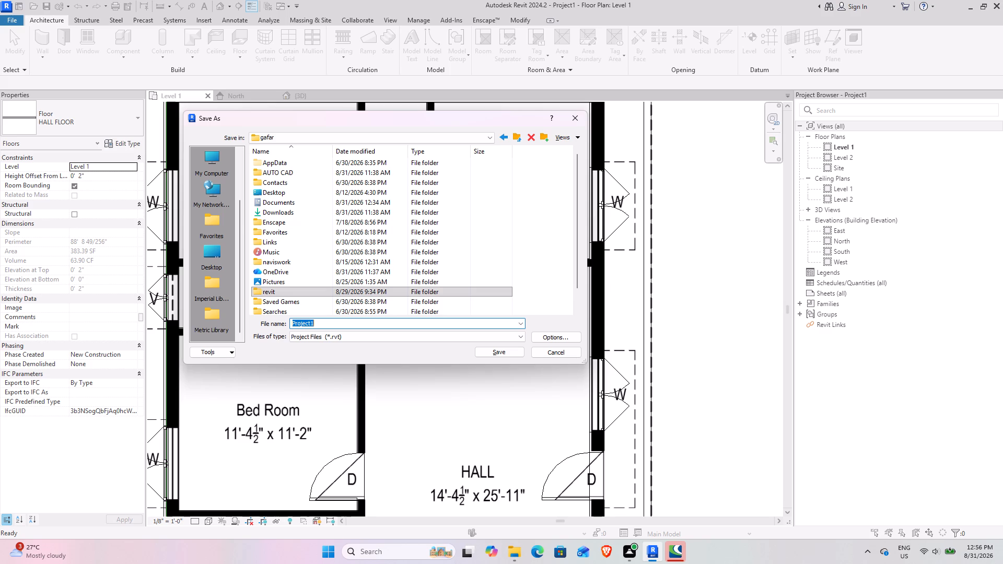
type("31")
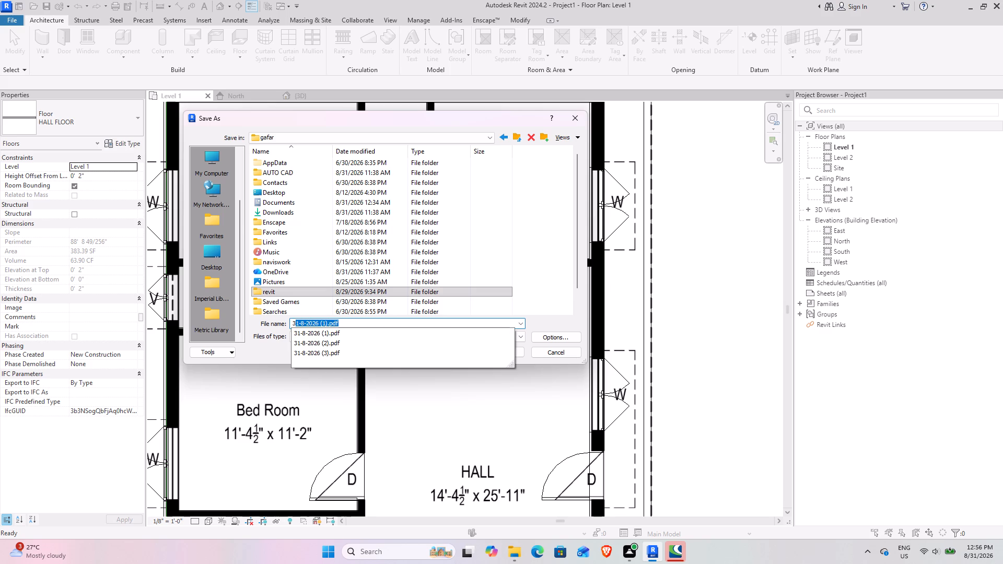
key("minus")
key("8")
key("space")
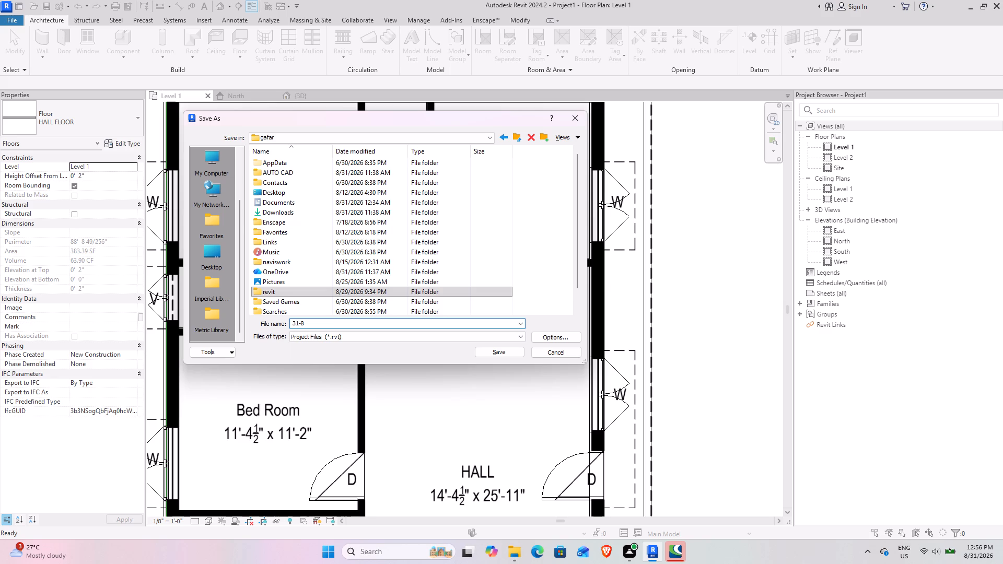
type("3BH")
key("k")
key("space")
type("ARCHITEC")
key("y")
key("BackSpace")
key("t")
type("URAL")
left_click(494, 357)
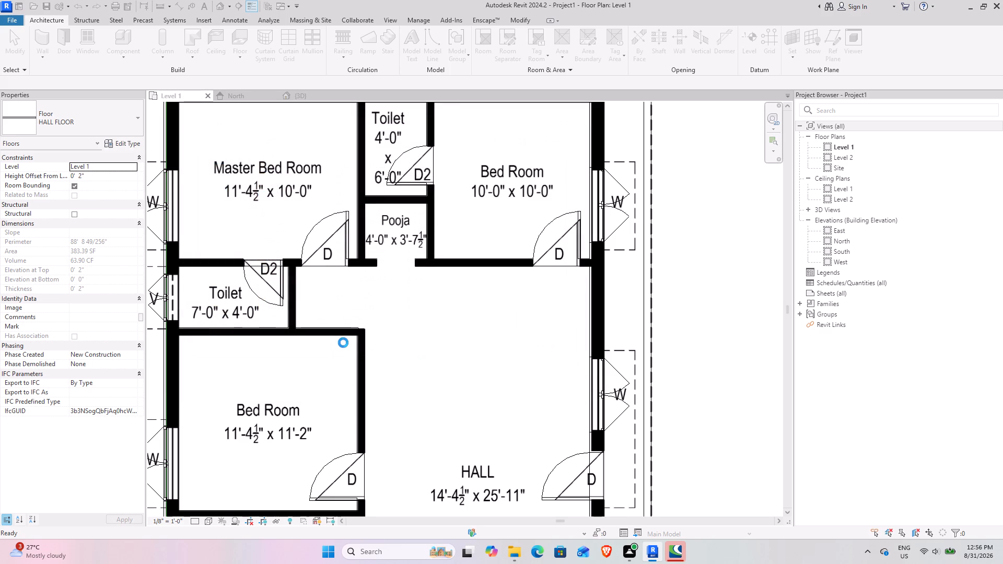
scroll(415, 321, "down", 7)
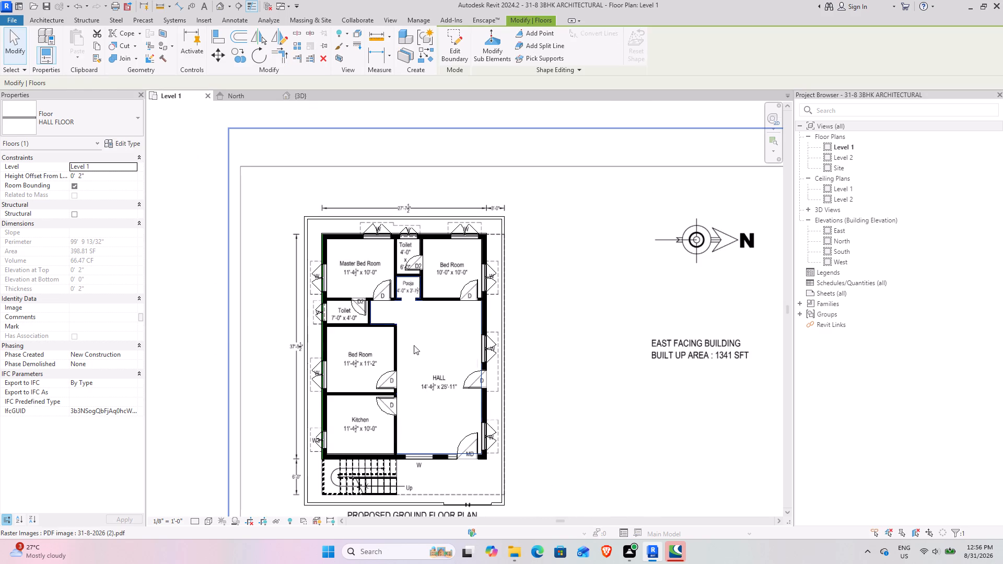
Duplicate the selected hall floor's type as VARANDA FLOOR.
middle_click_drag(402, 351, 364, 281)
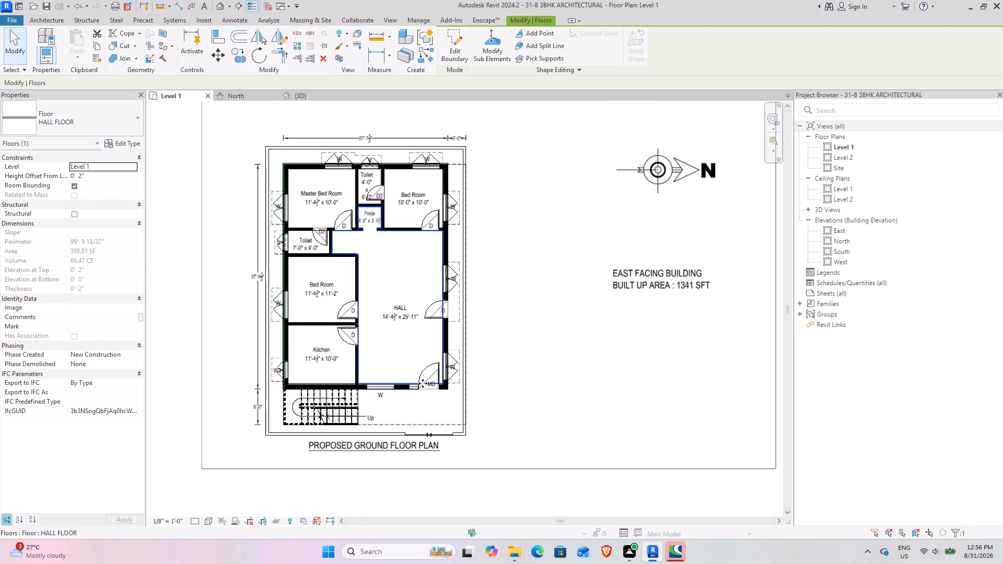
scroll(302, 426, "up", 3)
middle_click_drag(346, 412, 343, 410)
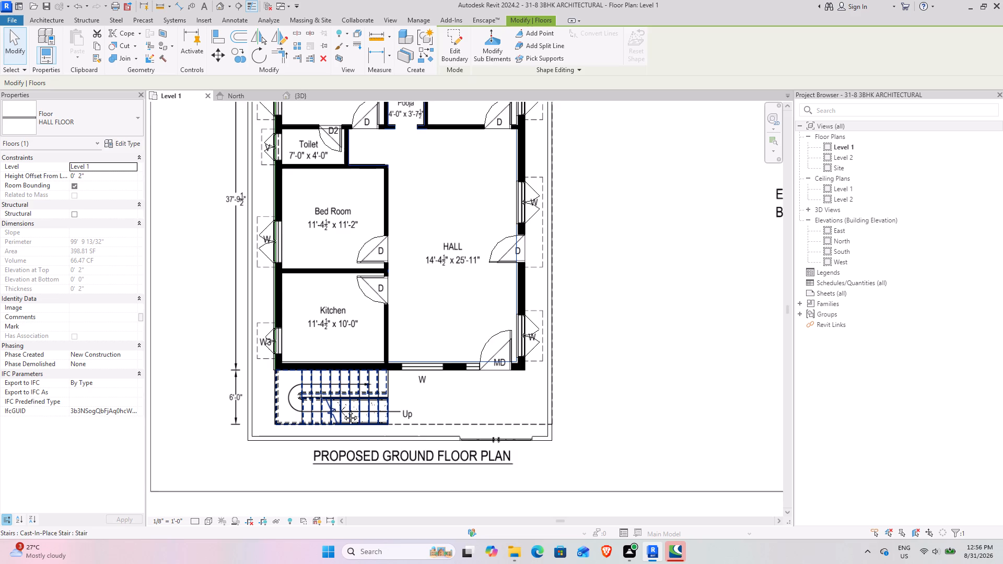
middle_click_drag(343, 410, 270, 380)
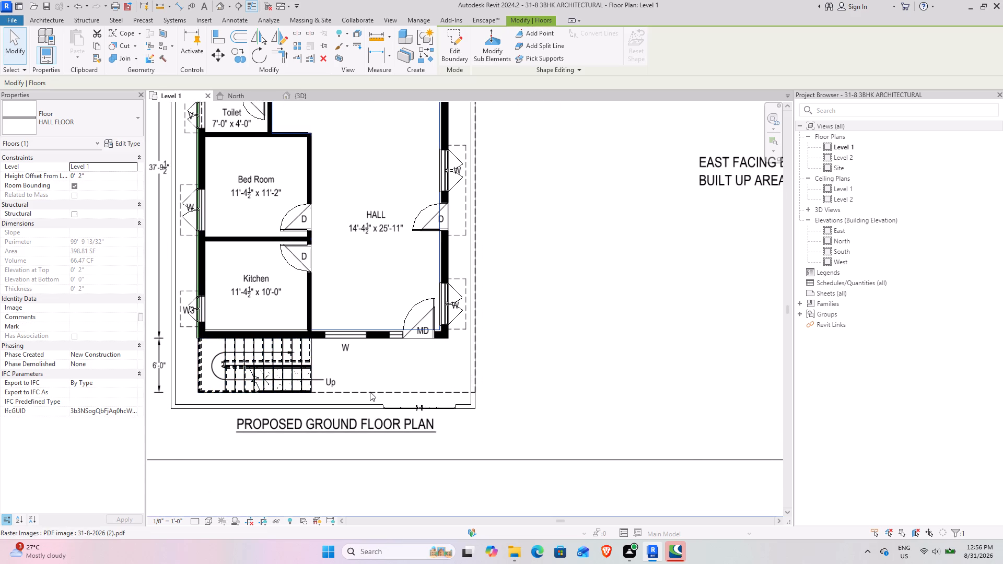
middle_click_drag(367, 392, 431, 371)
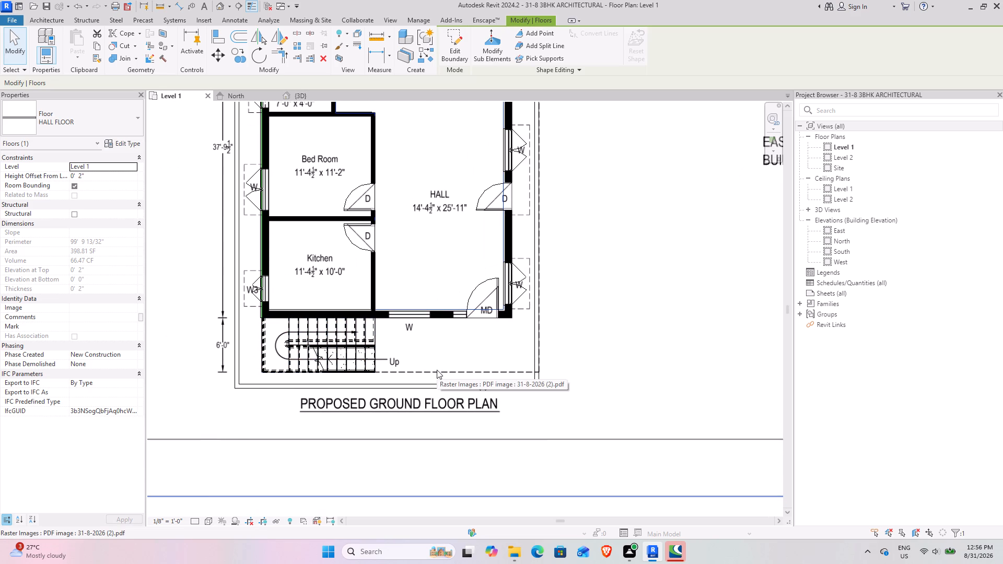
middle_click_drag(507, 327, 502, 370)
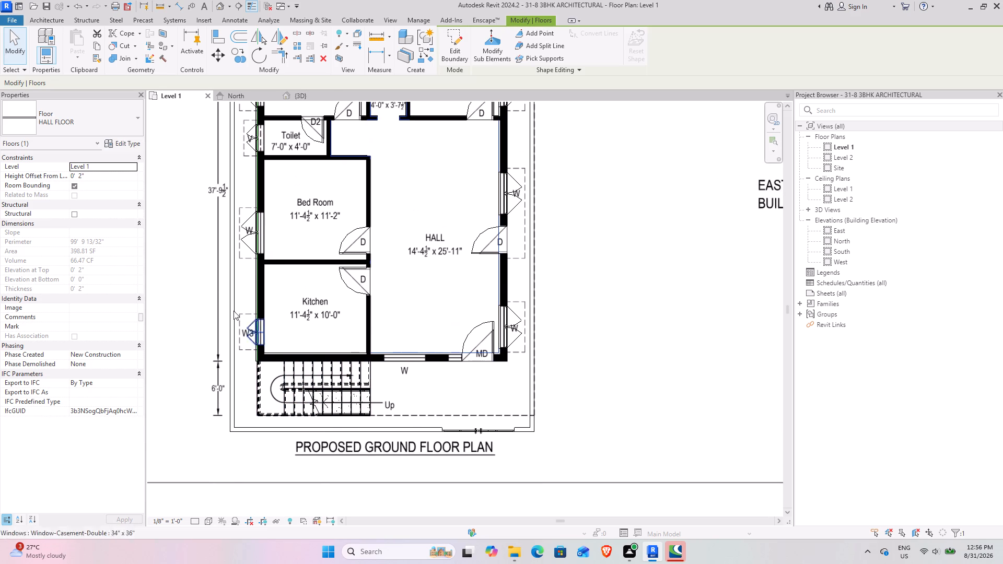
left_click(119, 147)
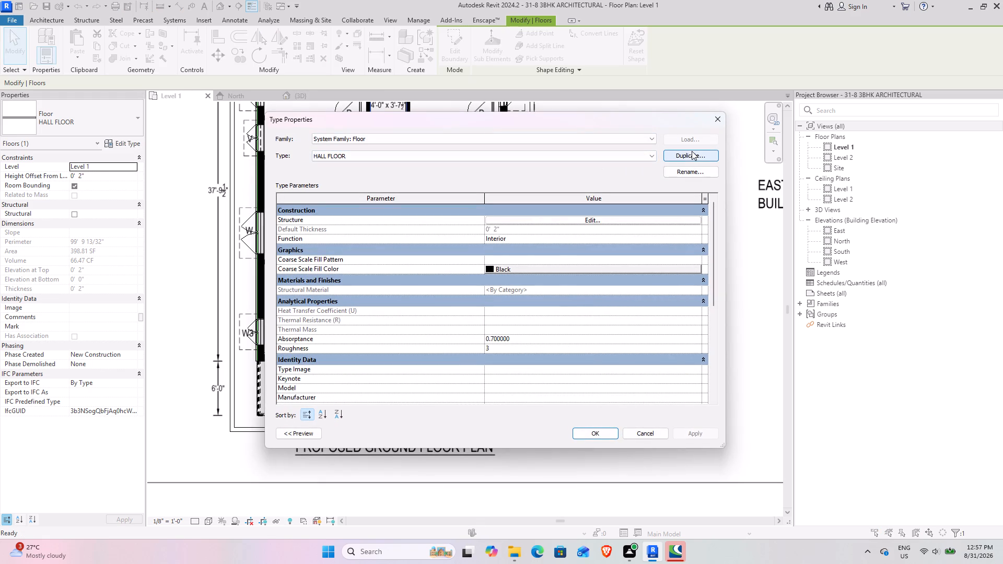
left_click(692, 151)
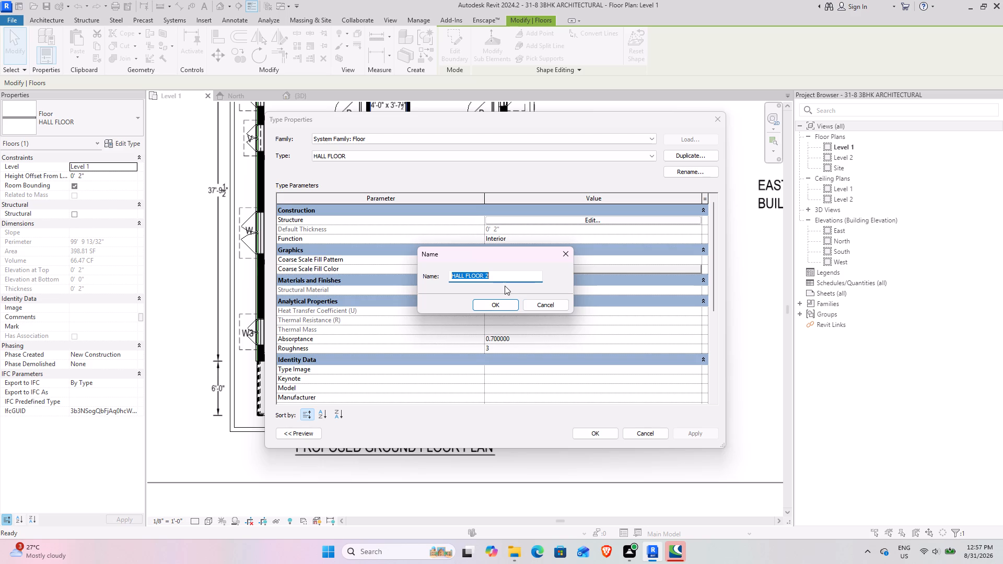
type("EARA")
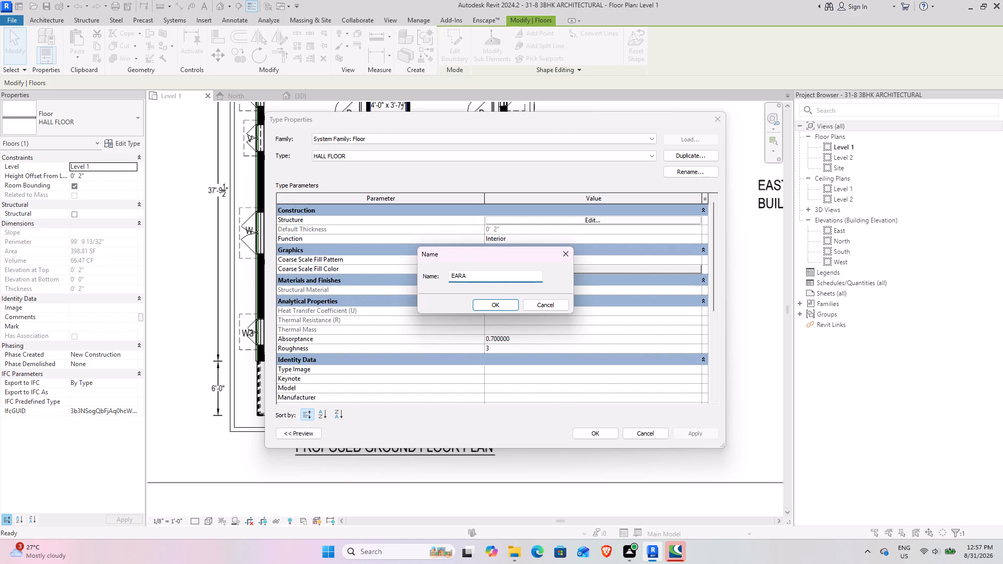
key("BackSpace")
key("BackSpace")
key("BackSpace")
key("BackSpace")
type("VARANDL")
key("BackSpace")
type("A FLOOR")
left_click(504, 311)
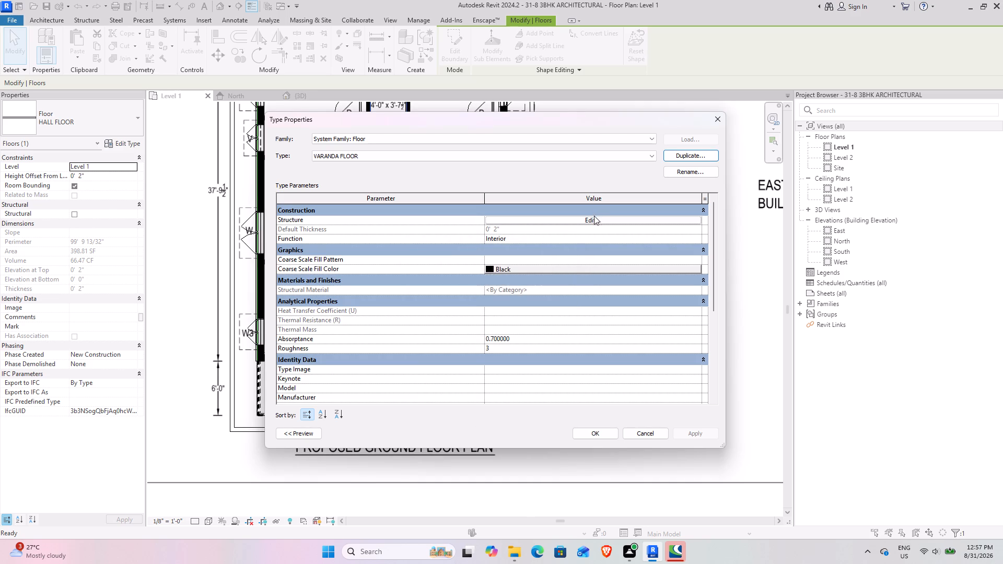
In the VARANDA FLOOR structure, create a new material named VARANDA FLOORING for the top layer.
left_click(593, 221)
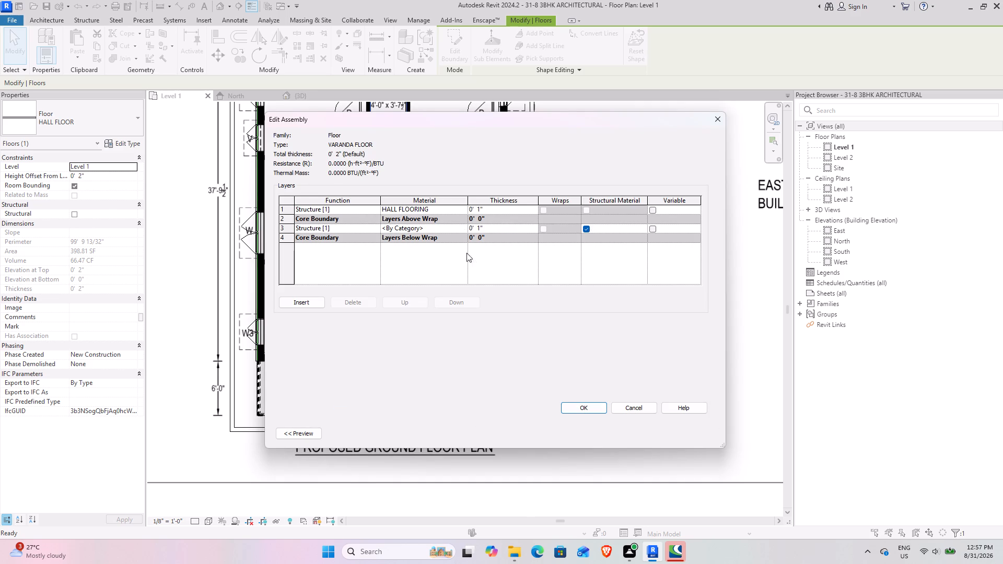
left_click(463, 207)
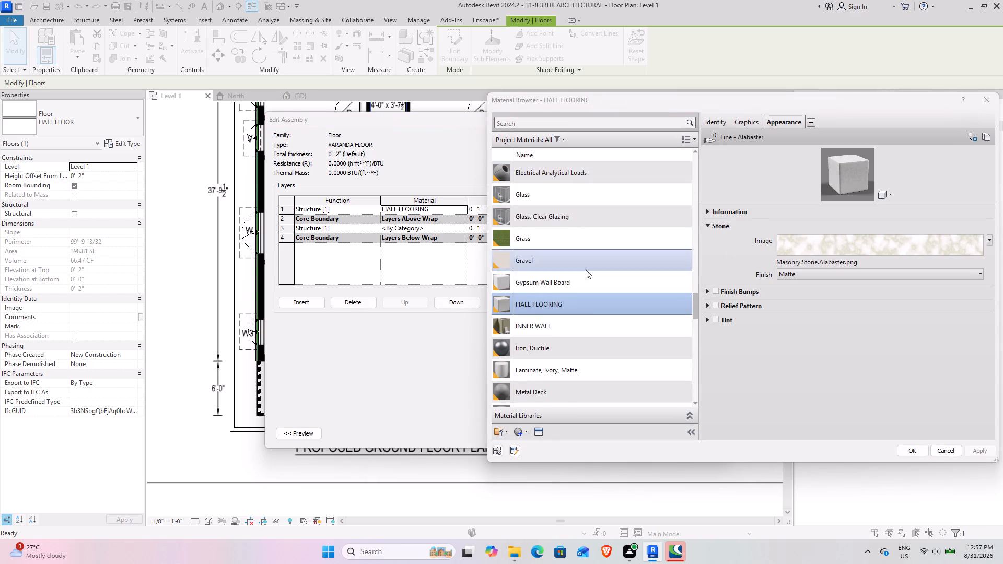
left_click(517, 438)
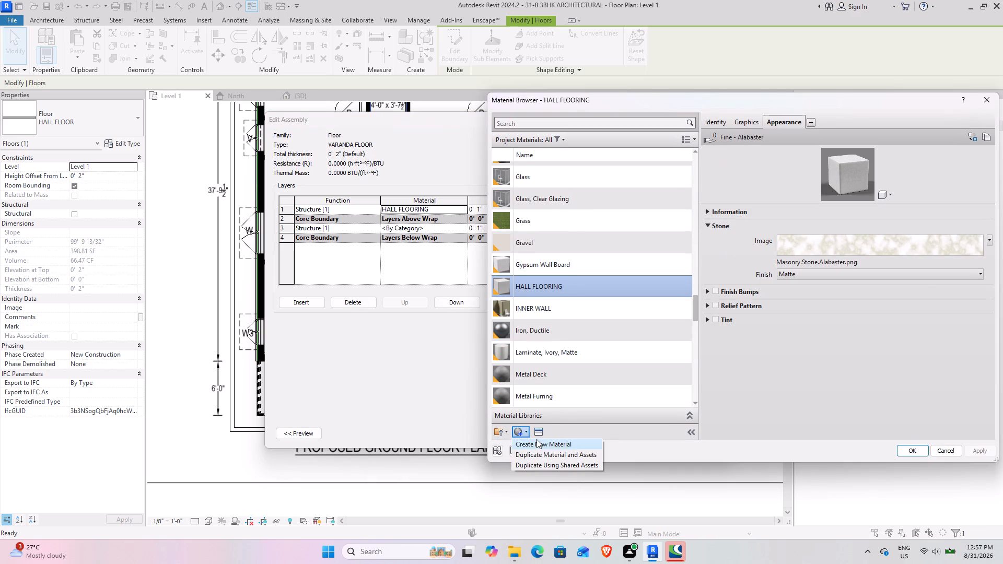
left_click(537, 439)
left_click(708, 123)
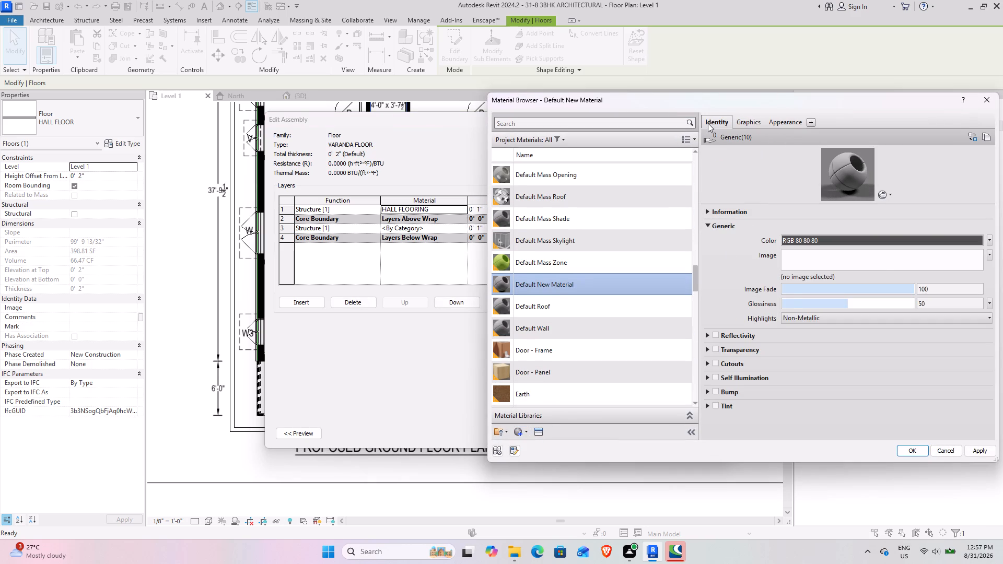
left_click(887, 140)
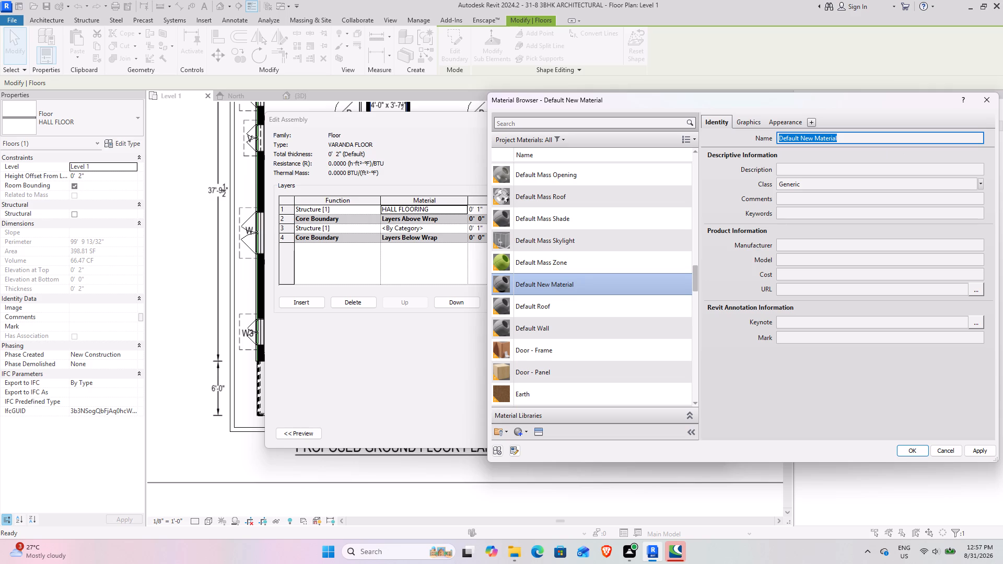
type("VARANDA FLOORINT")
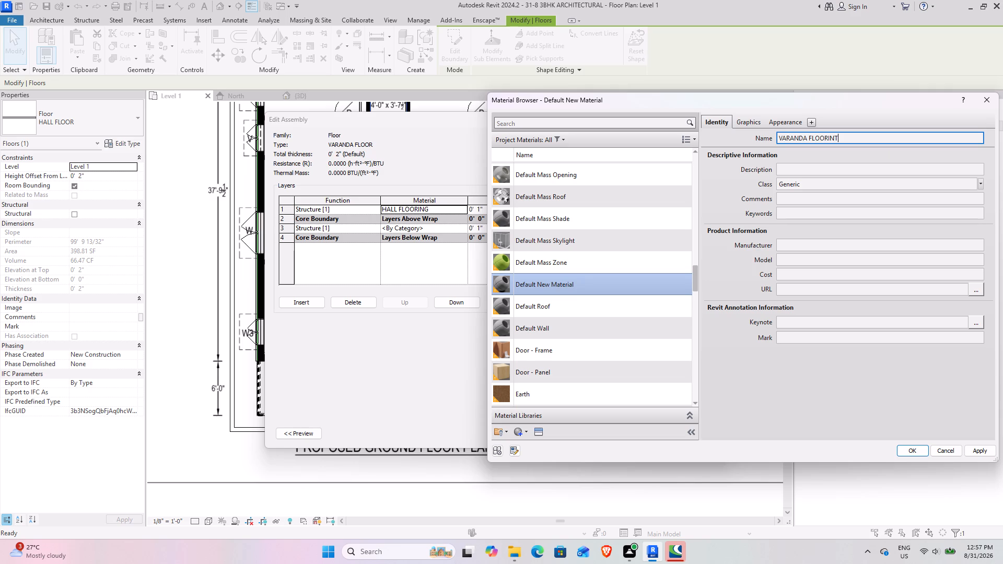
key("BackSpace")
key("g")
Look through the Flooring category of the appearance library for a finish for VARANDA FLOORING.
left_click(539, 436)
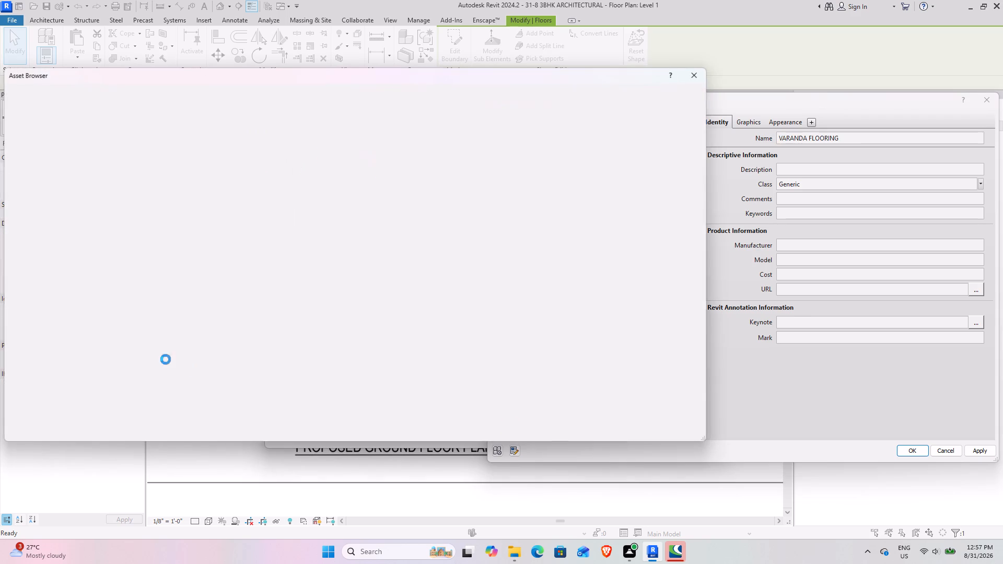
double_click(65, 154)
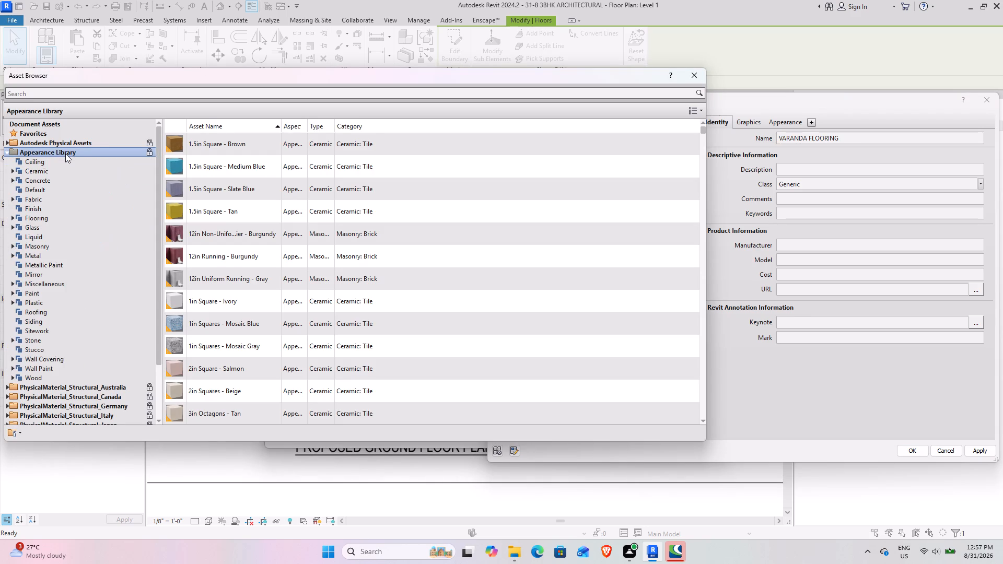
double_click(44, 220)
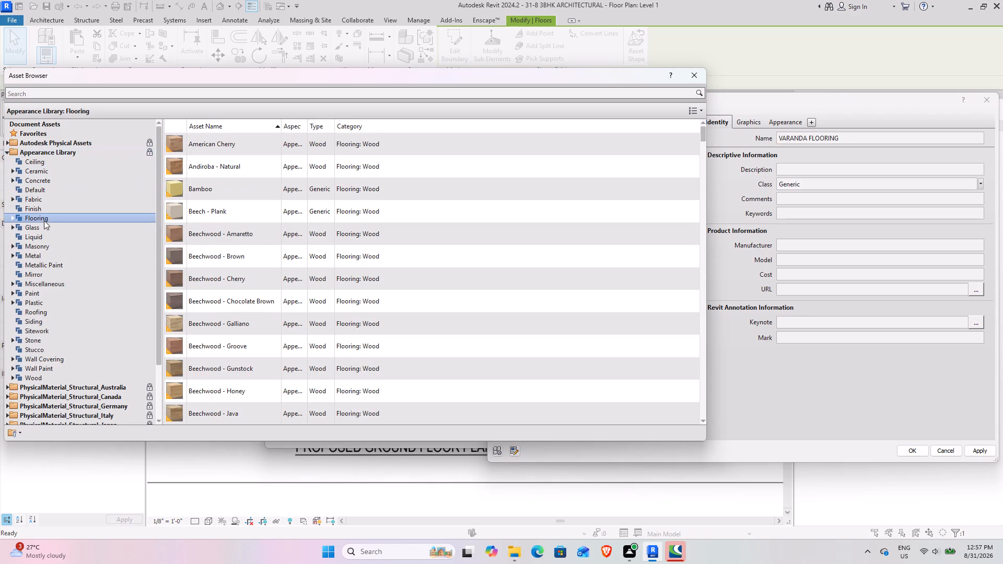
scroll(244, 212, "down", 2)
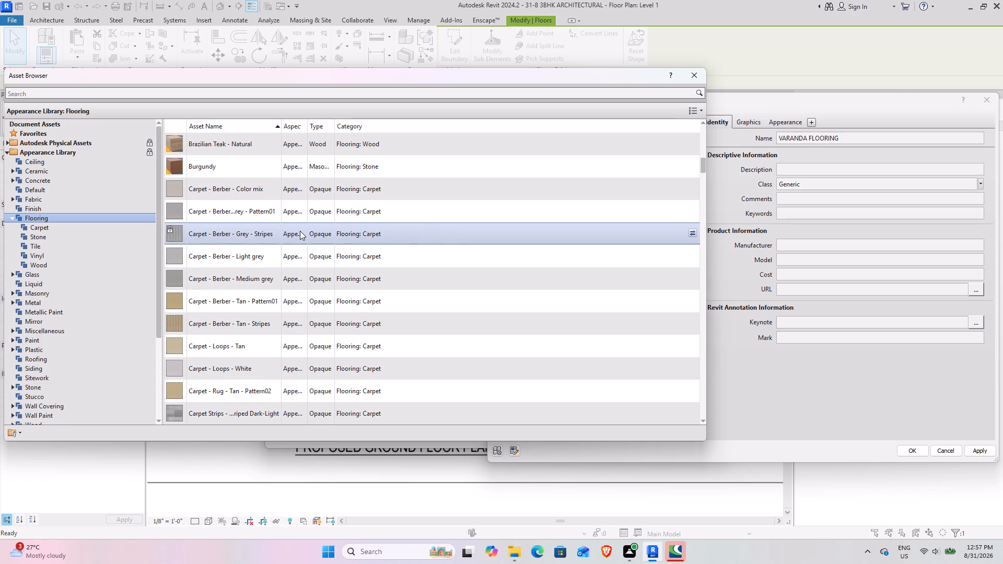
scroll(300, 231, "down", 1)
scroll(287, 343, "down", 1)
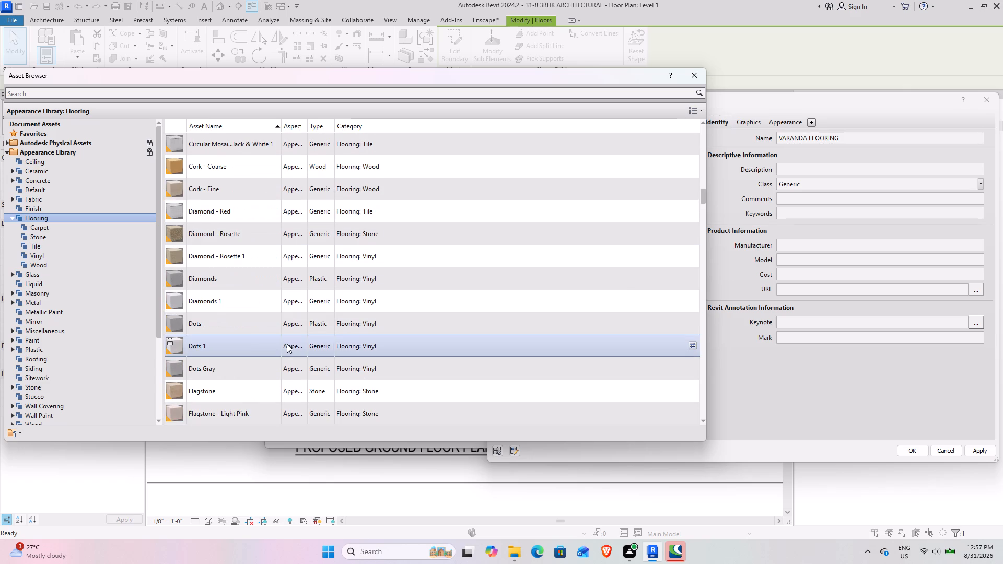
scroll(296, 352, "down", 1)
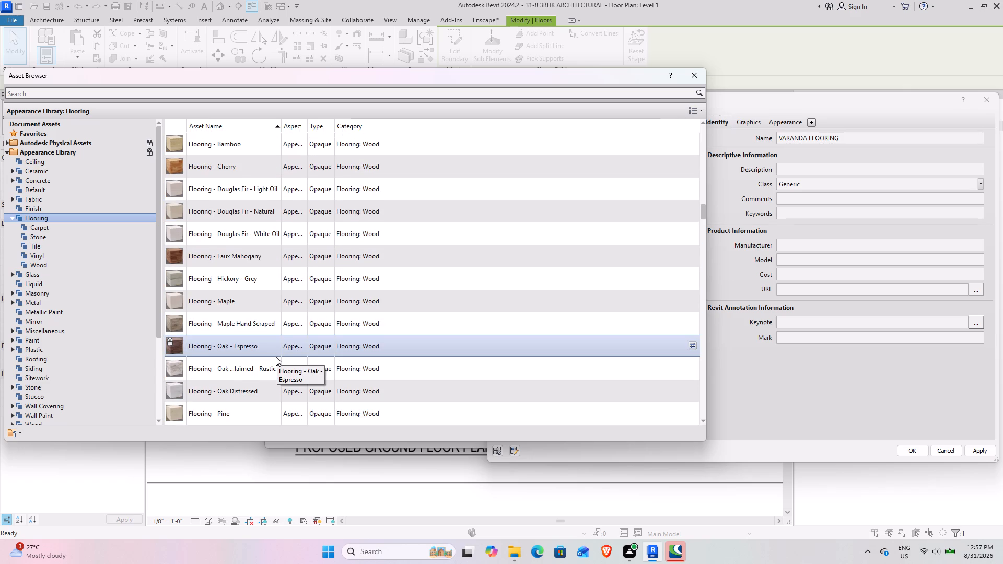
scroll(271, 346, "down", 4)
scroll(76, 378, "down", 2)
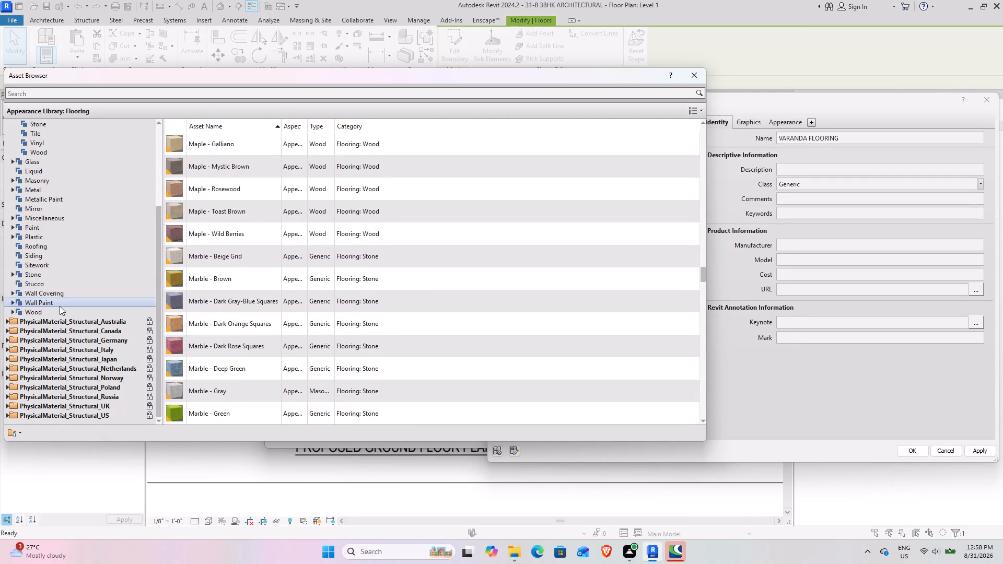
Try the abstract and floral Wall Covering appearances on VARANDA FLOORING, settling on Slate - Cut - Black.
double_click(63, 292)
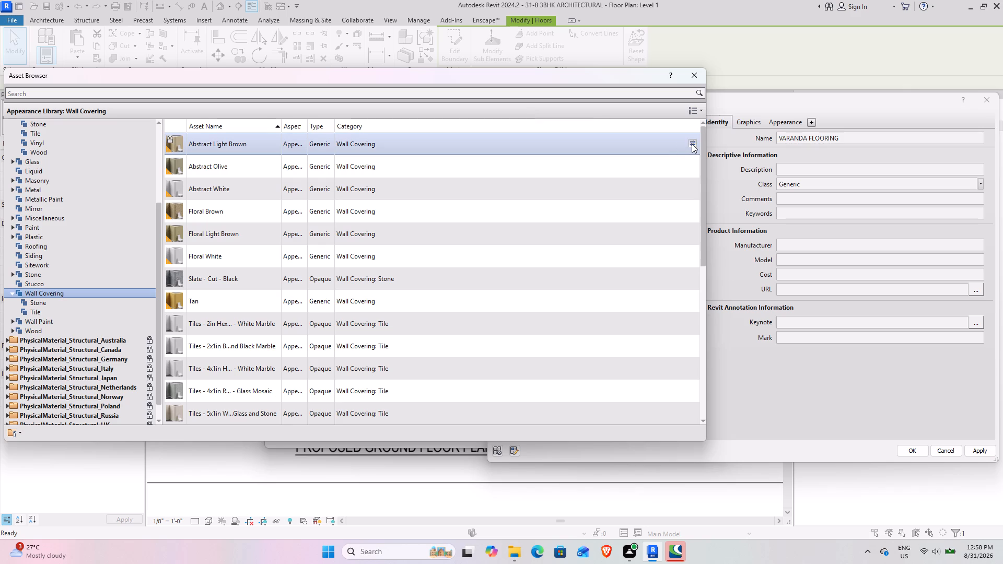
left_click(692, 143)
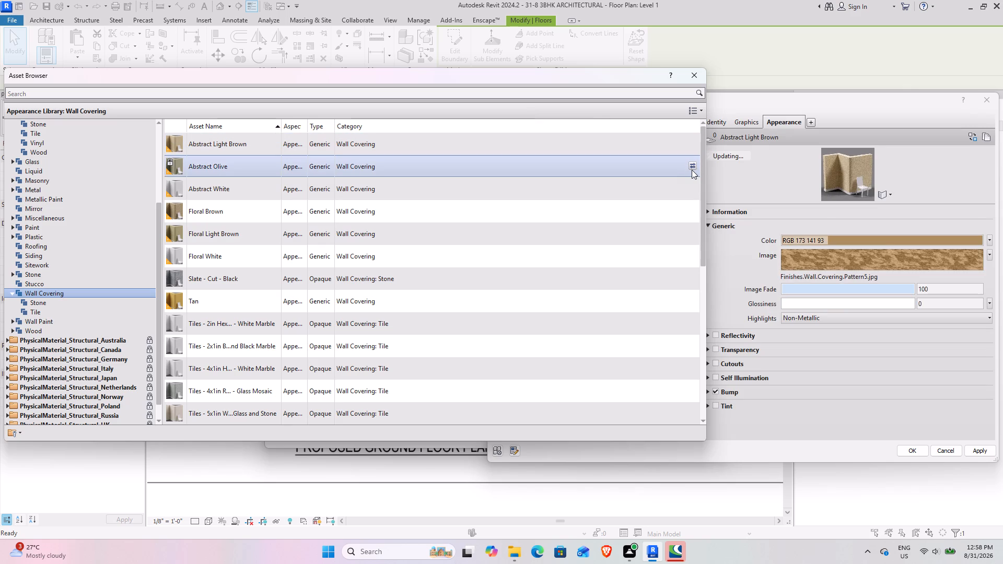
left_click(692, 170)
left_click(694, 166)
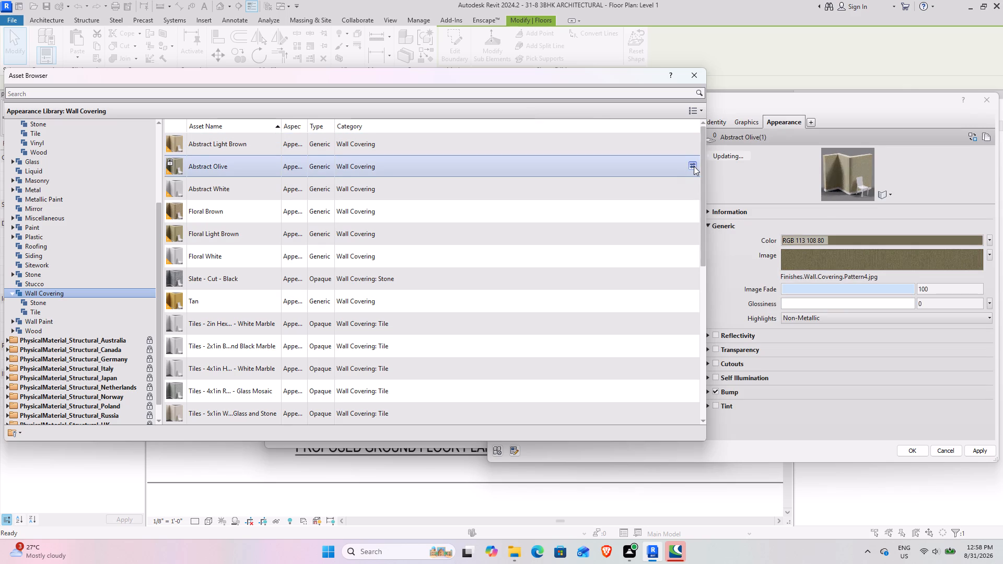
left_click(690, 187)
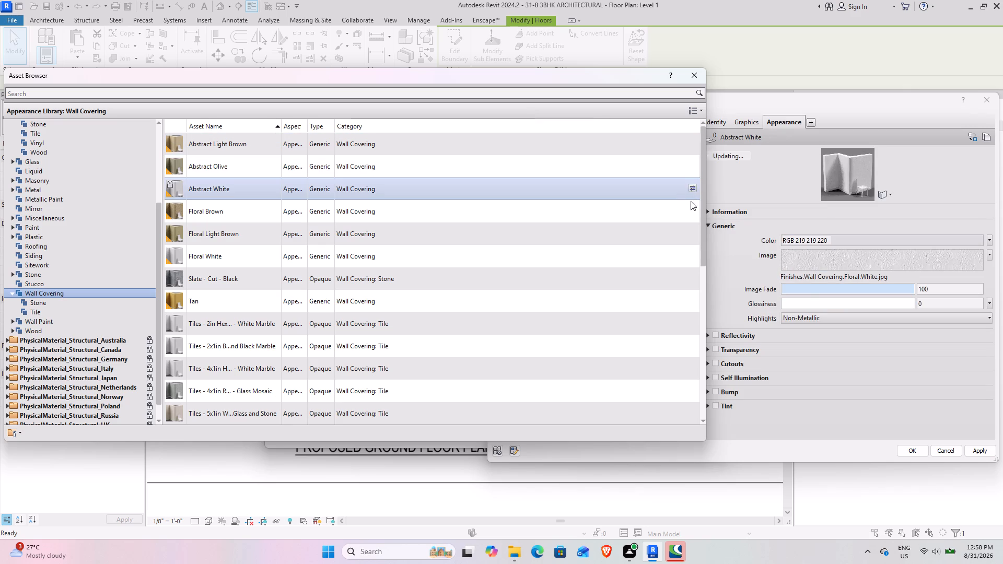
left_click(691, 210)
left_click(695, 233)
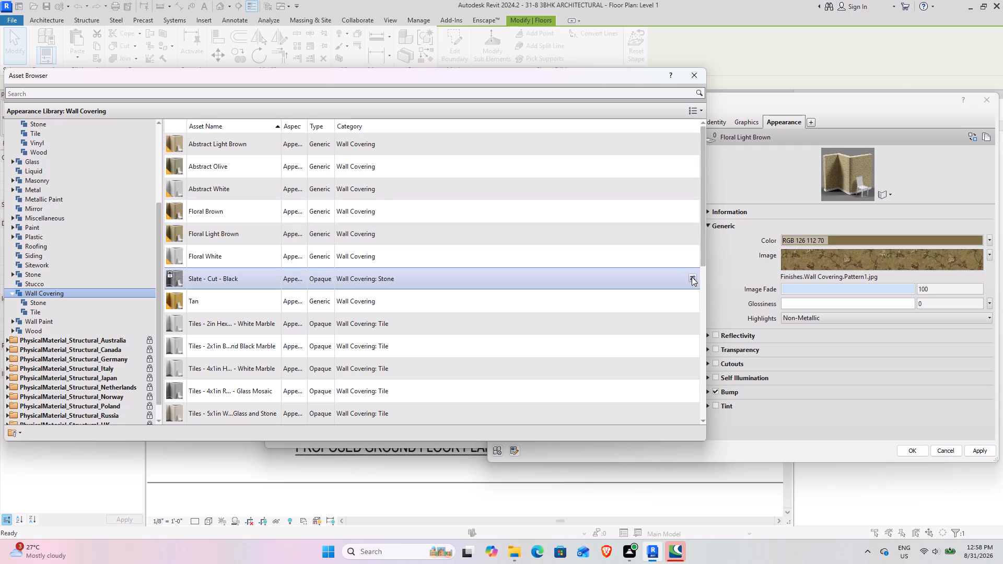
left_click(690, 278)
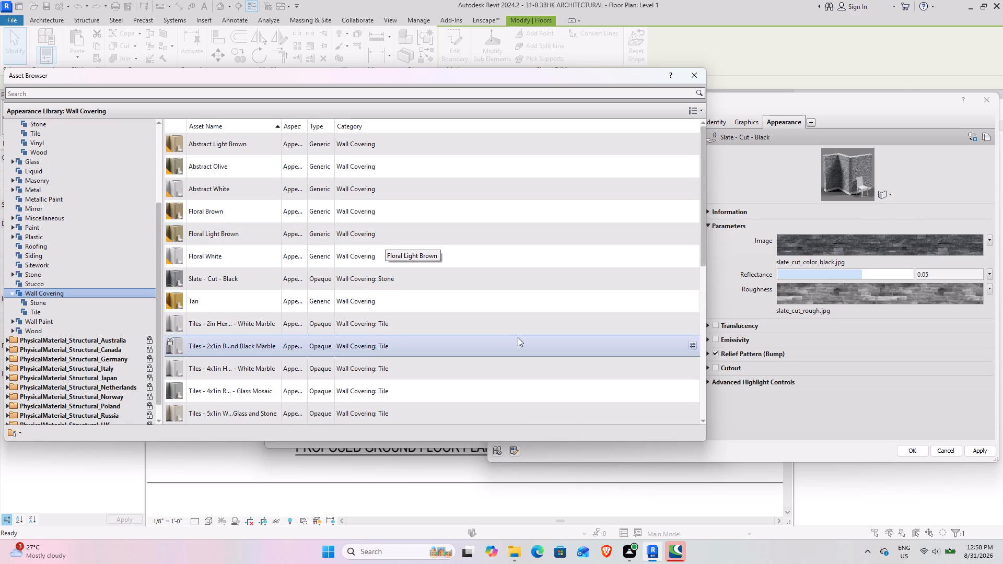
left_click(698, 70)
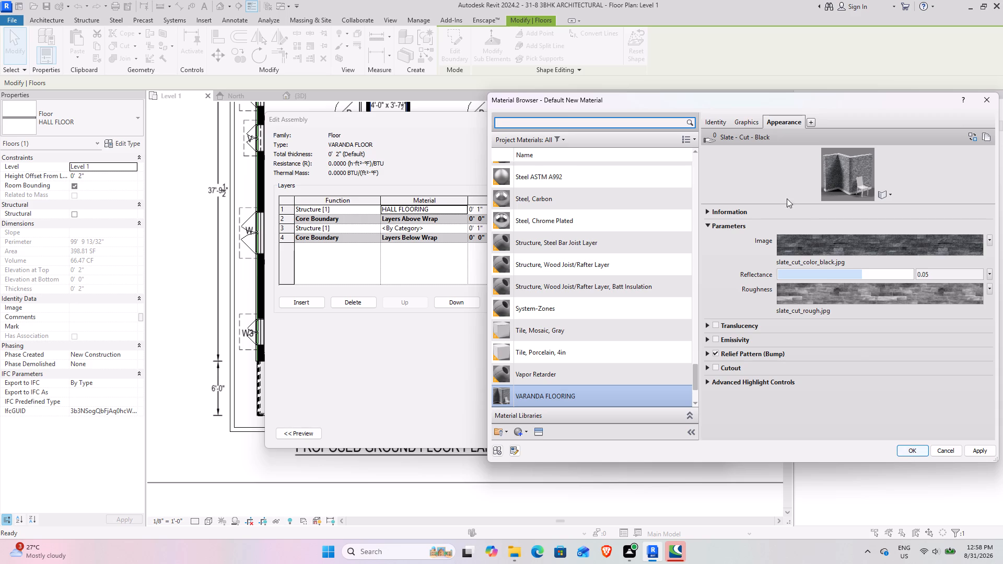
Enable Use Render Appearance for VARANDA FLOORING, assign it to the top layer, and accept the VARANDA FLOOR type settings.
left_click(744, 119)
left_click(786, 152)
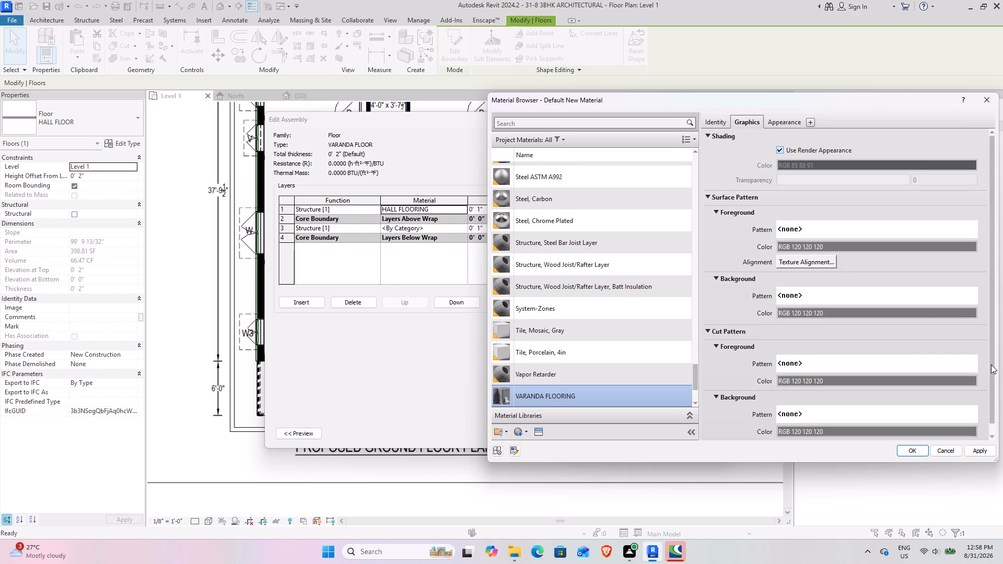
left_click(978, 450)
left_click(913, 456)
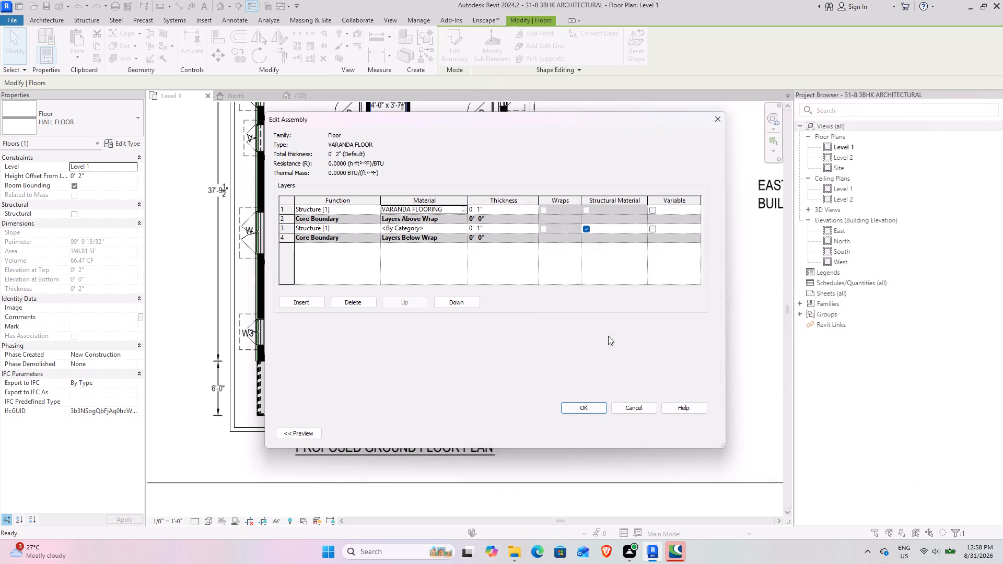
left_click(589, 410)
left_click(706, 436)
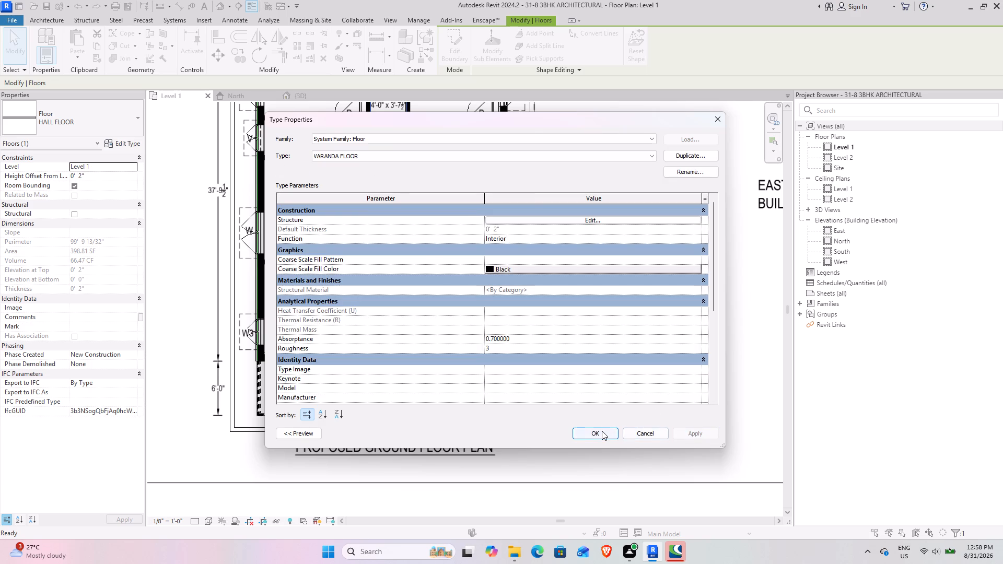
left_click(602, 431)
middle_click_drag(408, 144, 447, 222)
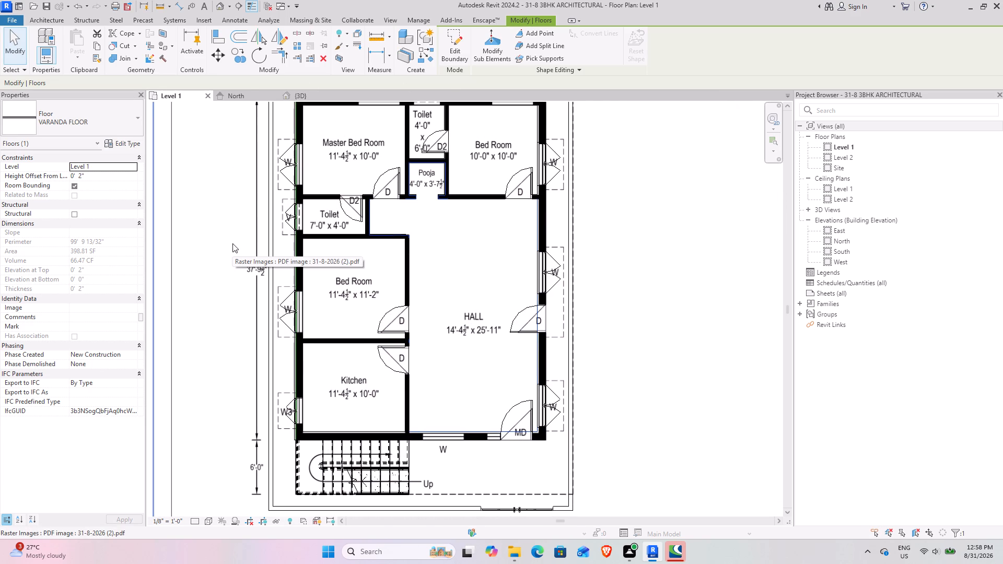
Undo the last change to the hall floor and check it in the 3D view.
scroll(235, 228, "down", 3)
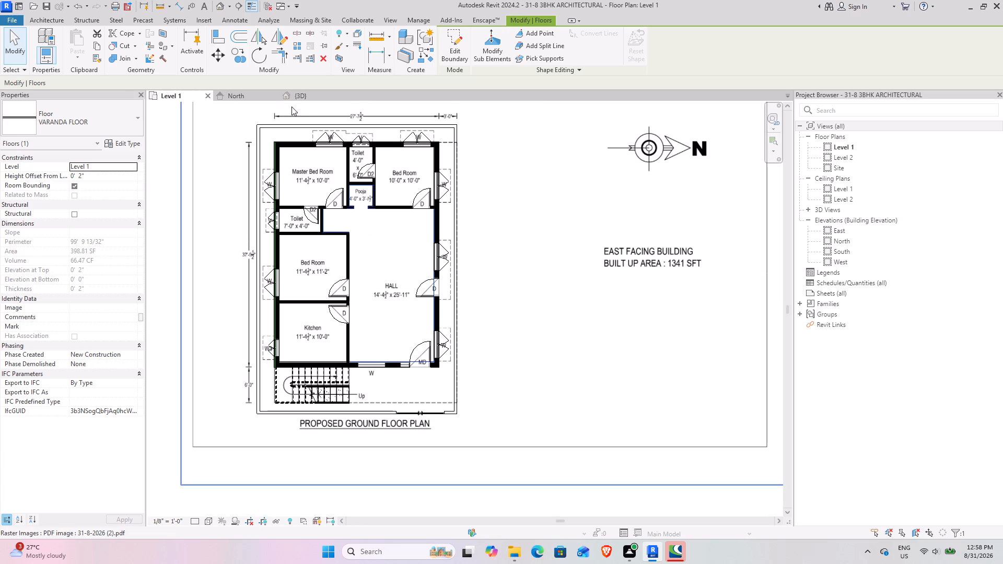
left_click(307, 97)
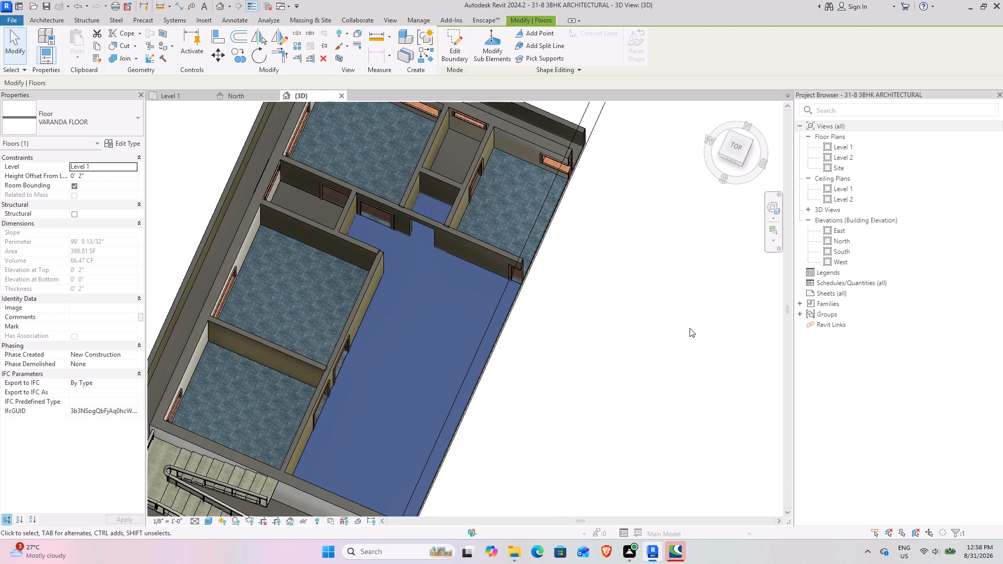
left_click(687, 325)
key("ctrl+z")
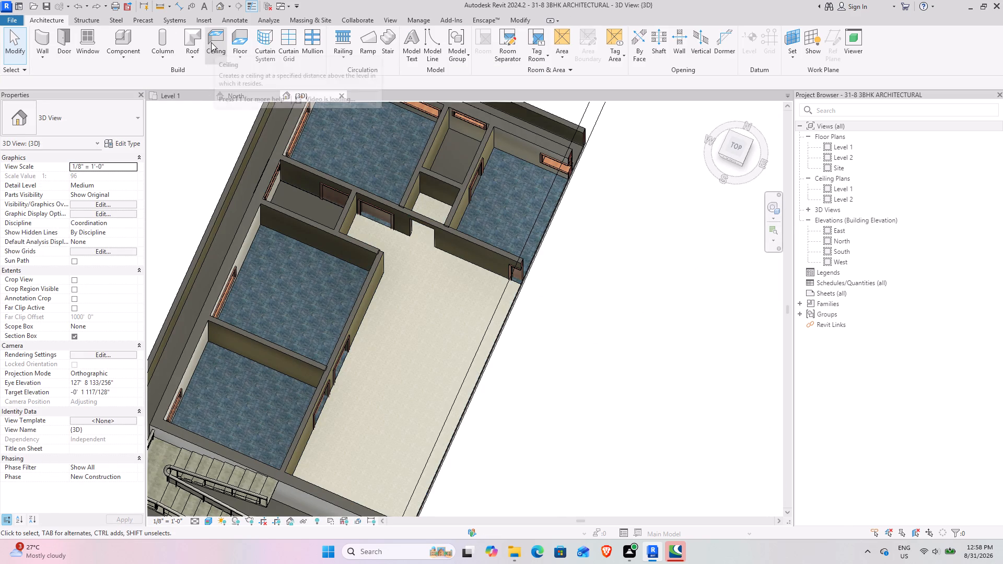
Extend the 3D section box outward past the hall-side exterior and compound walls so it encloses the whole house.
scroll(316, 179, "down", 3)
middle_click_drag(269, 178, 346, 209)
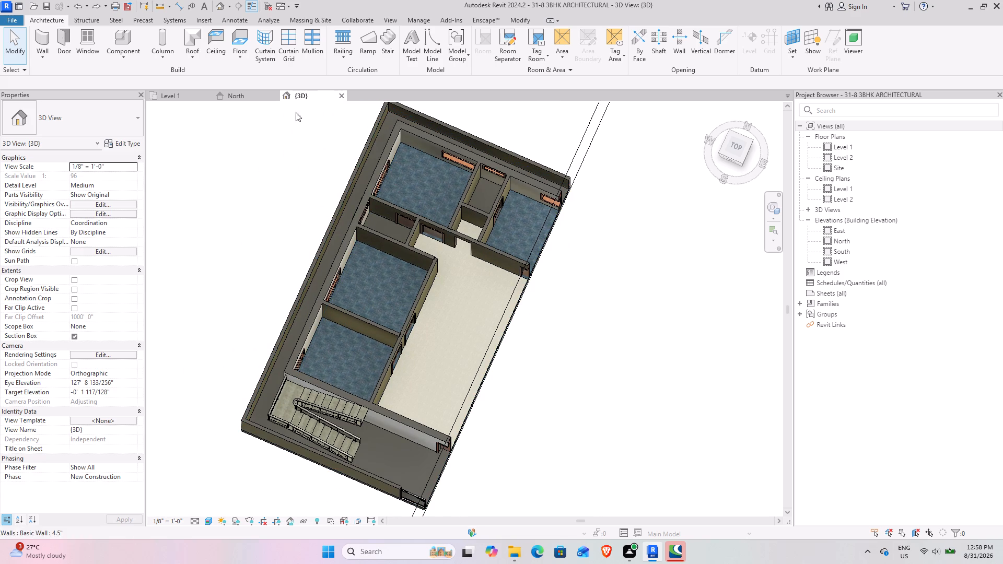
left_click(621, 338)
left_click(485, 348)
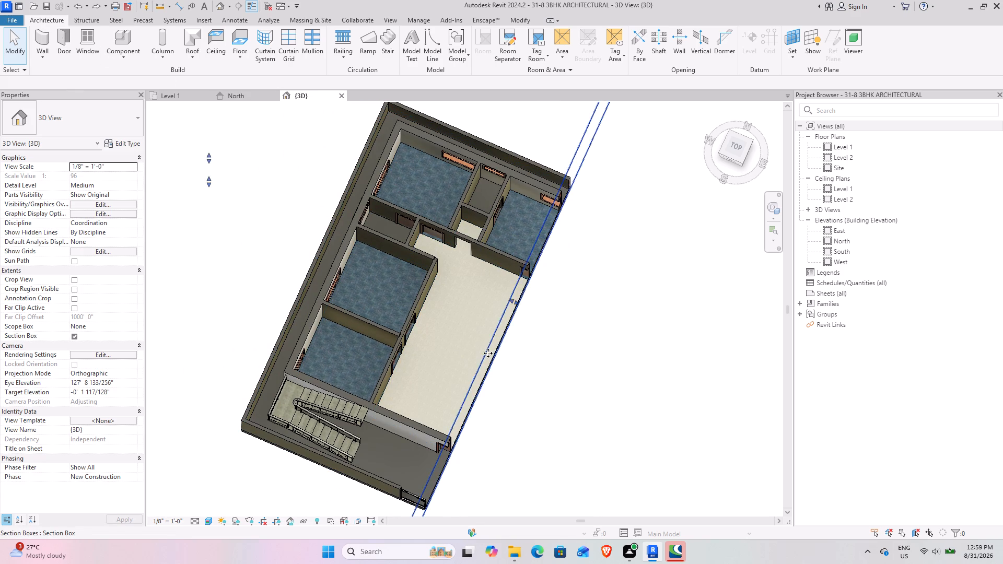
scroll(489, 356, "down", 4)
left_click_drag(506, 332, 652, 389)
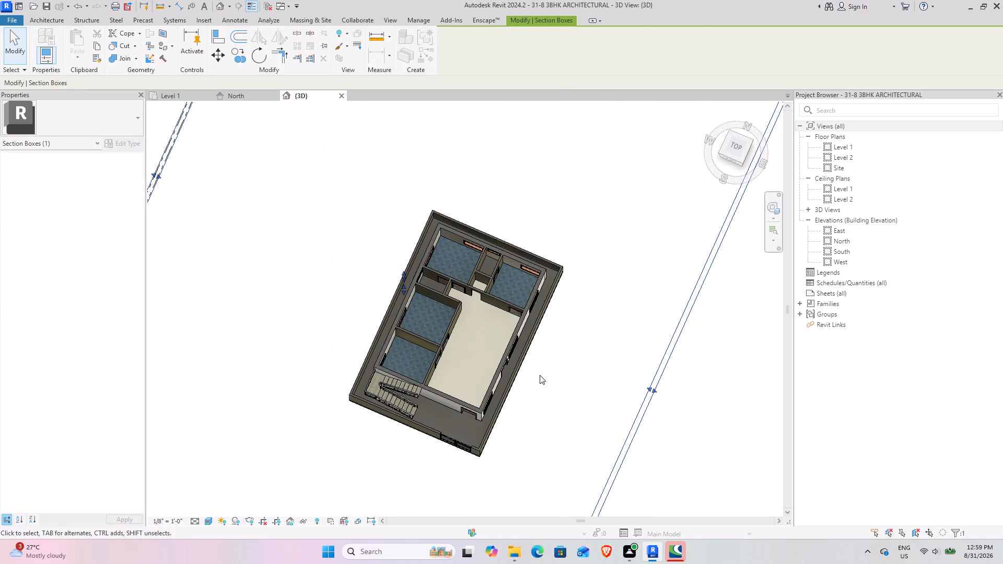
left_click(552, 382)
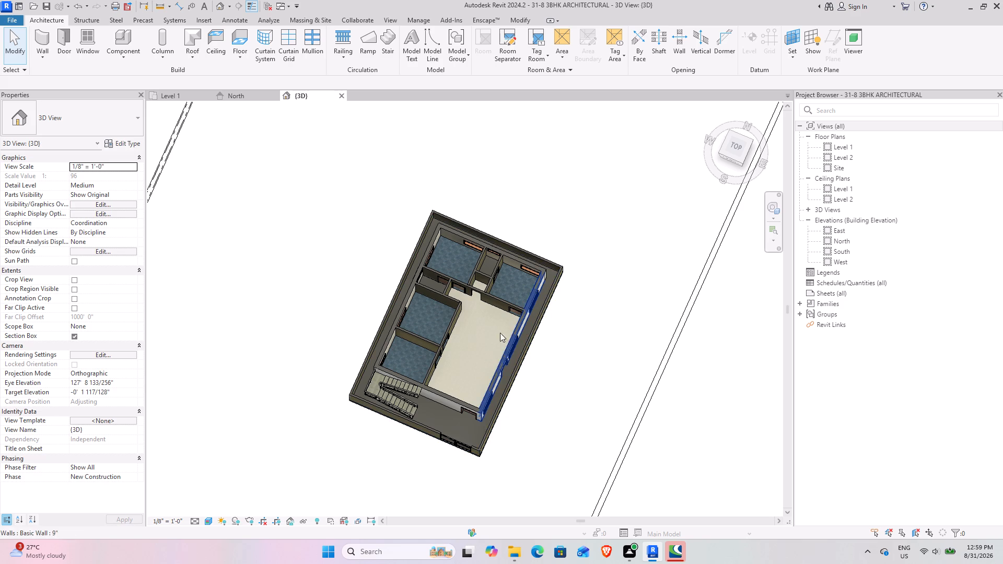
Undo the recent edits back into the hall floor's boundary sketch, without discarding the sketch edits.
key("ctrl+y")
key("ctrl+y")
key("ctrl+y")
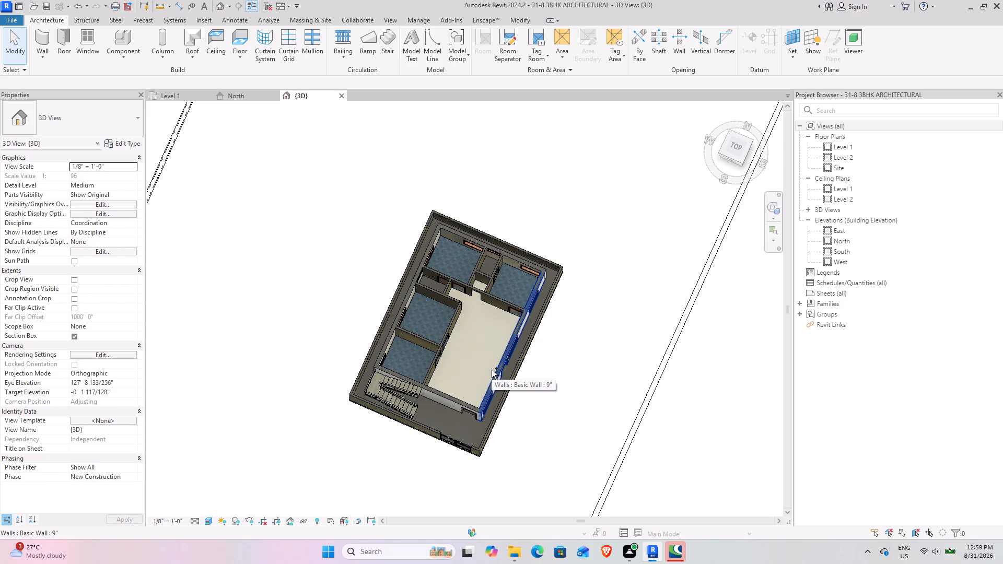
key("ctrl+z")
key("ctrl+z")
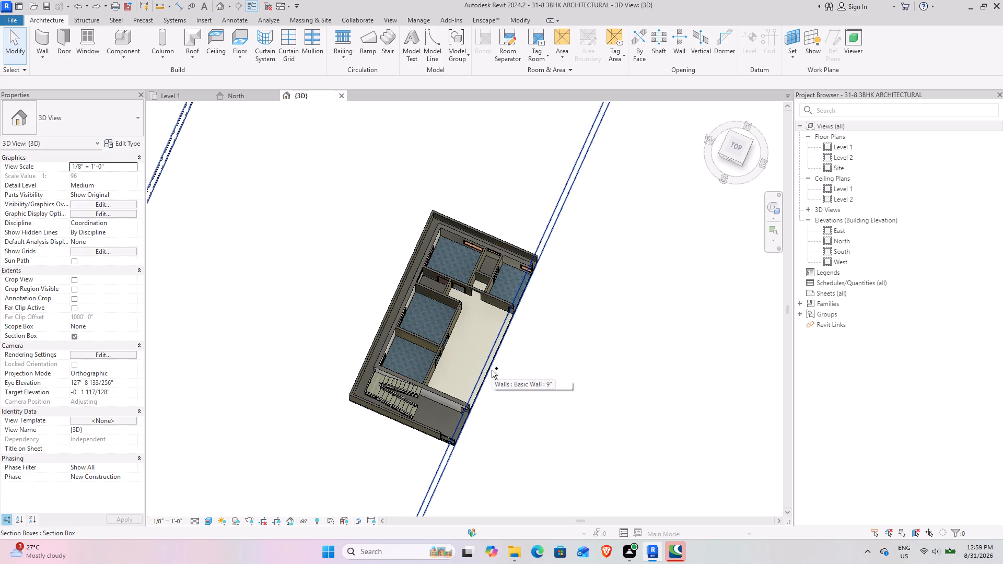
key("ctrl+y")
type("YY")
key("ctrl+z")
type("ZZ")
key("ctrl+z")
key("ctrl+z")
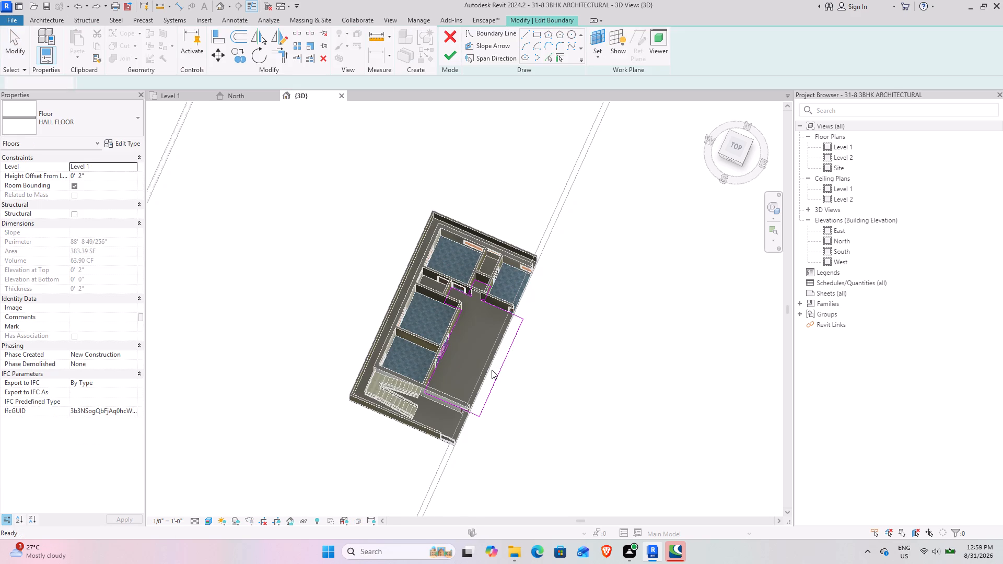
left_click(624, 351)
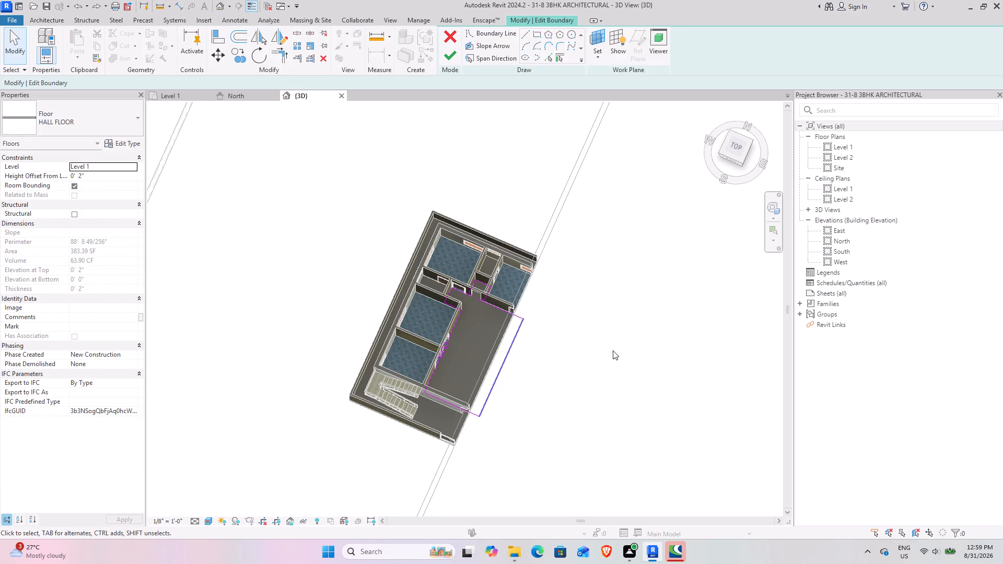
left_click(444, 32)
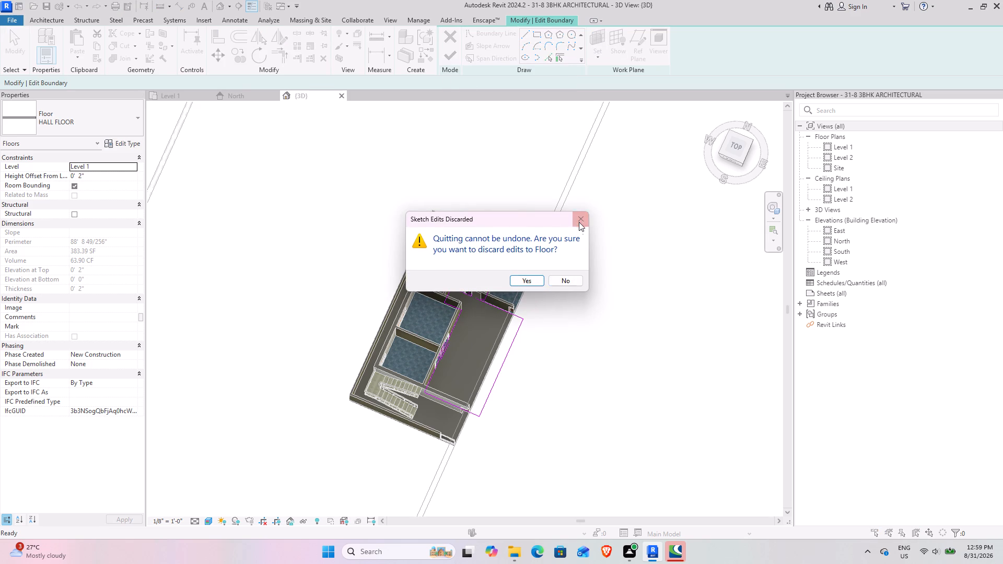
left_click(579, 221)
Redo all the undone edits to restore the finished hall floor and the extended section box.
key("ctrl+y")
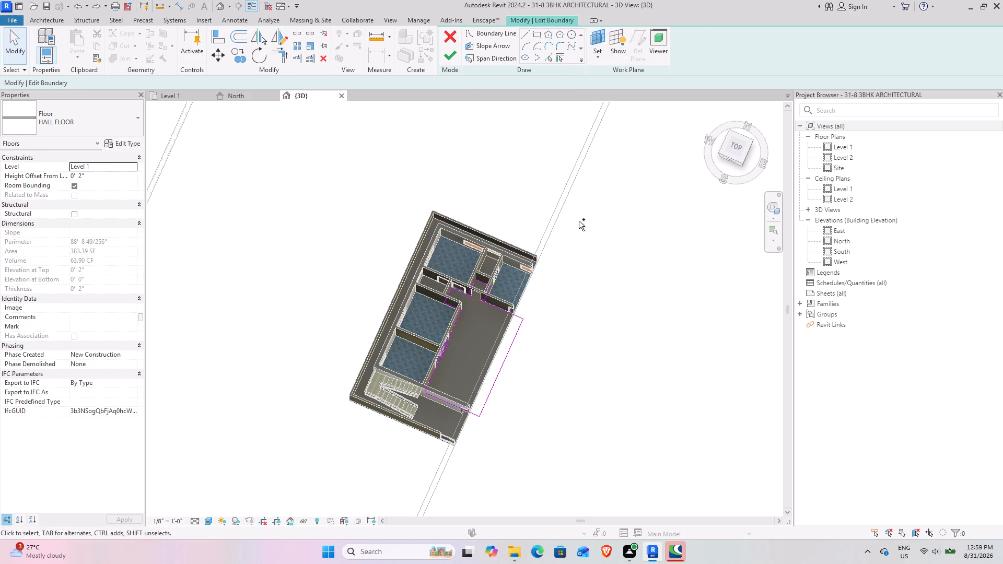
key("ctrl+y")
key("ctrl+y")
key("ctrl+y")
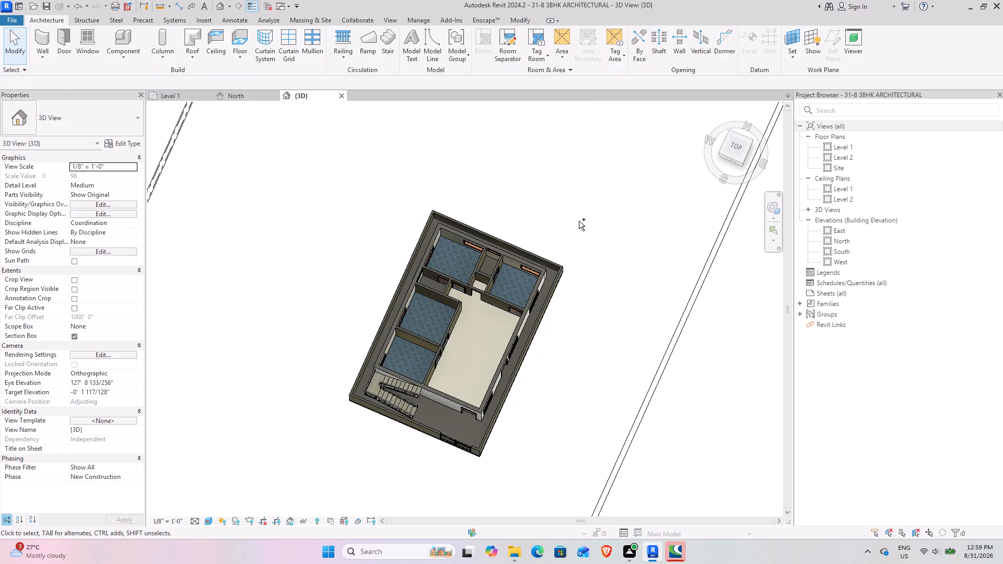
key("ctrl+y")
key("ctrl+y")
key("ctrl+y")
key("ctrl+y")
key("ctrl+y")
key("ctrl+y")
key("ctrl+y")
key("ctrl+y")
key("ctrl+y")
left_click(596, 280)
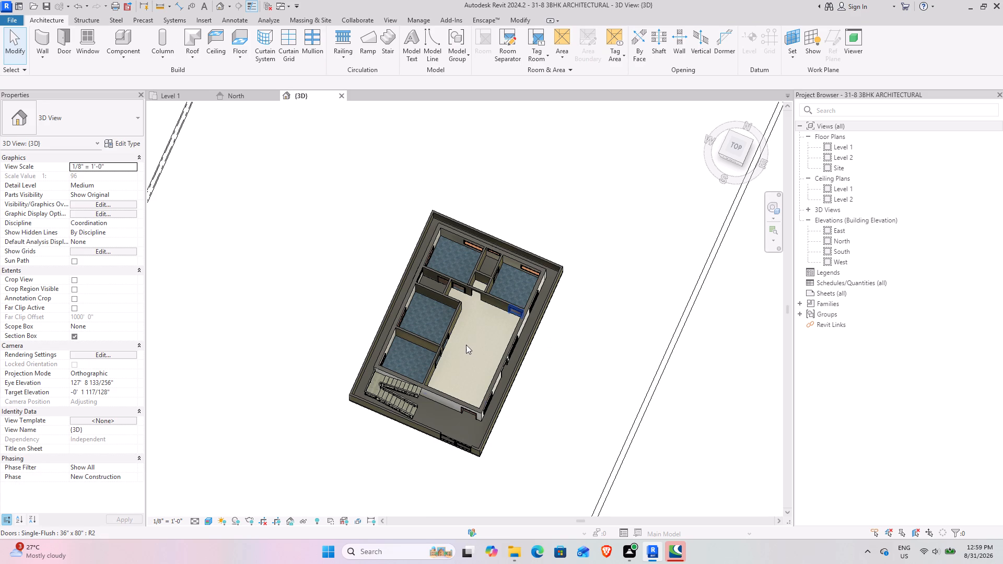
Start a new floor in the Level 1 plan using the VARANDA FLOOR type.
scroll(438, 272, "up", 4)
middle_click_drag(488, 374, 415, 325)
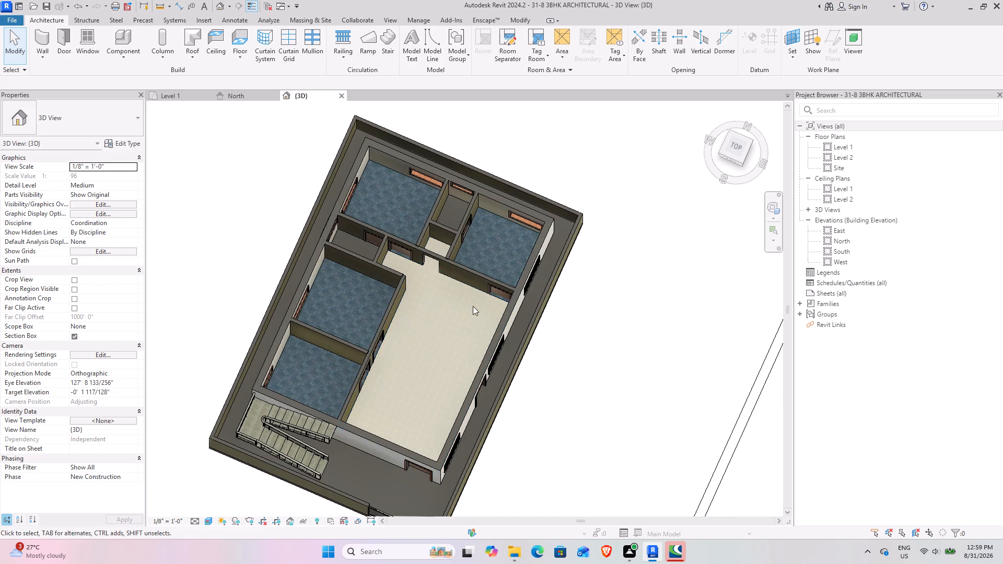
middle_click_drag(438, 324, 456, 342)
scroll(454, 337, "up", 1)
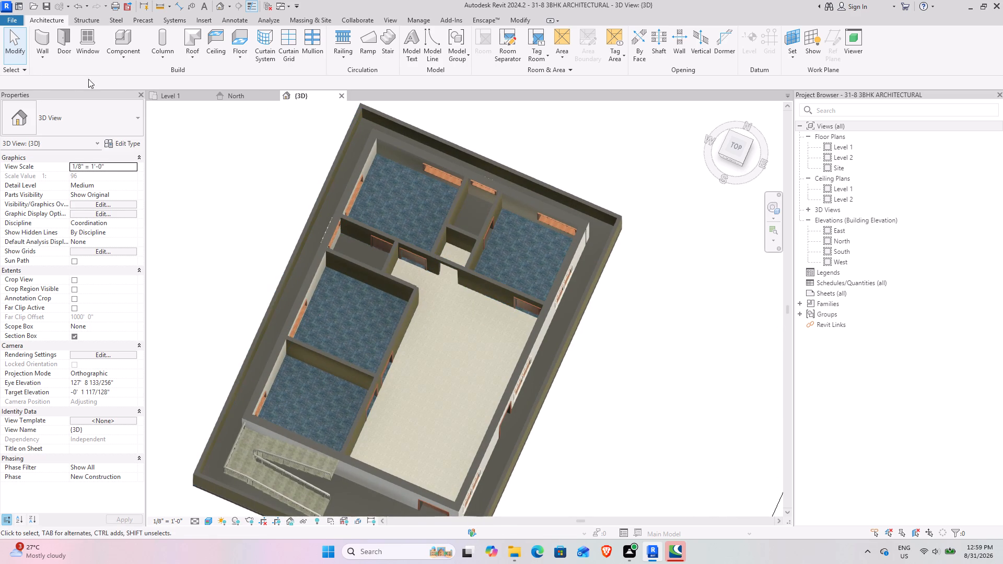
left_click(238, 36)
left_click(115, 115)
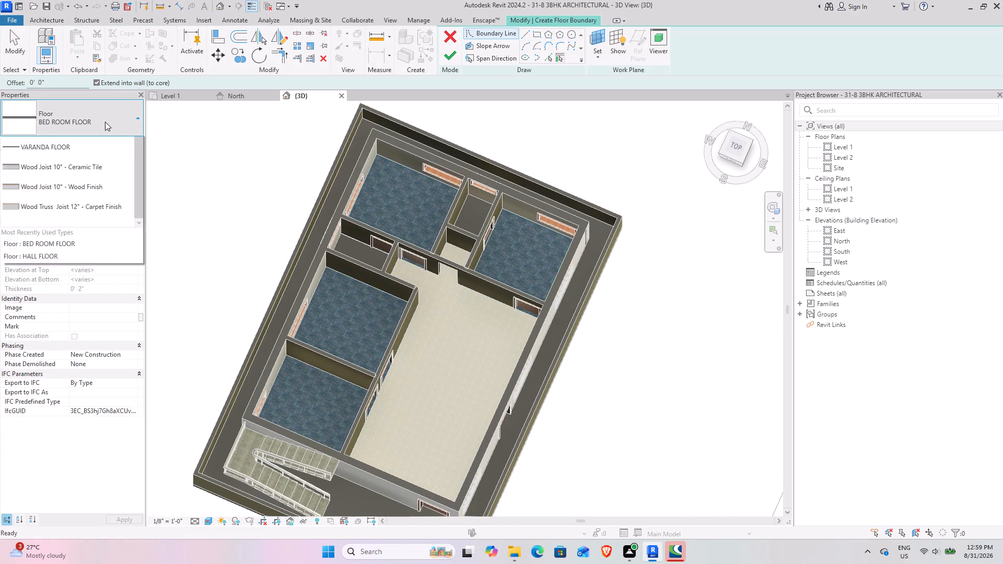
scroll(74, 236, "down", 1)
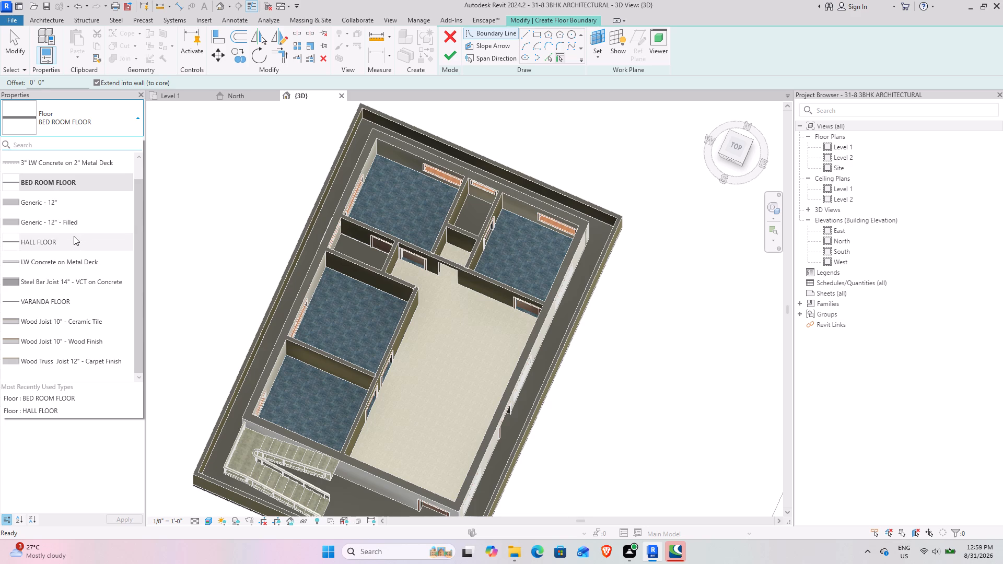
scroll(74, 236, "down", 1)
left_click(659, 399)
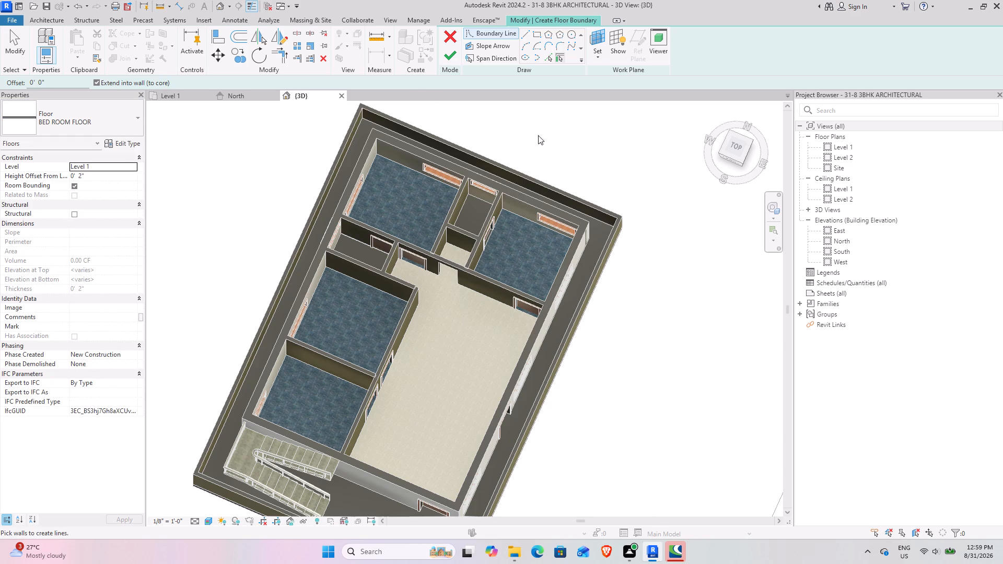
left_click(545, 115)
left_click(162, 99)
left_click(53, 120)
left_click(44, 307)
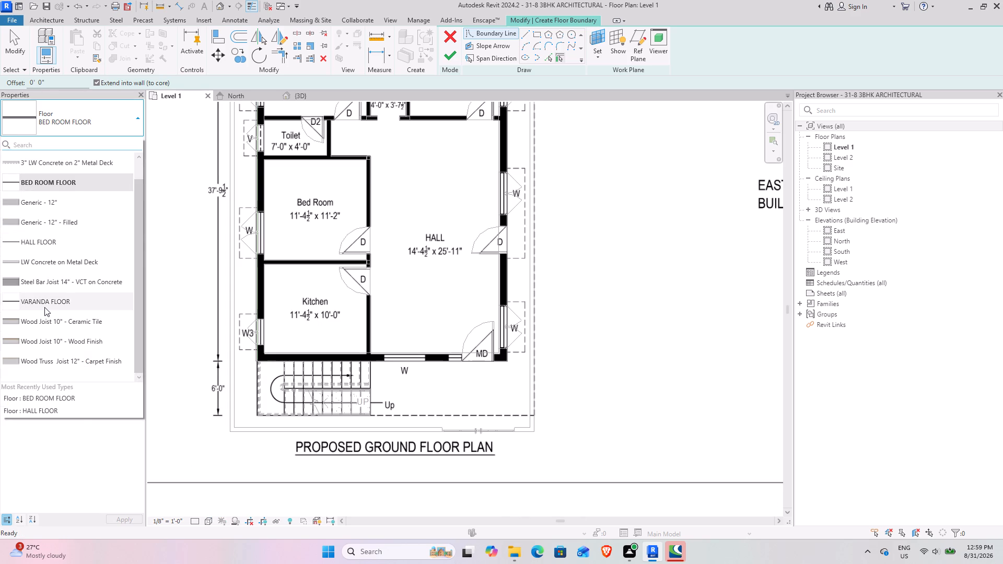
Sketch a rectangular floor boundary along the compound wall's inner faces, from the Master Bed Room corner to the corner beside the gate.
scroll(276, 180, "down", 3)
middle_click_drag(305, 167, 341, 267)
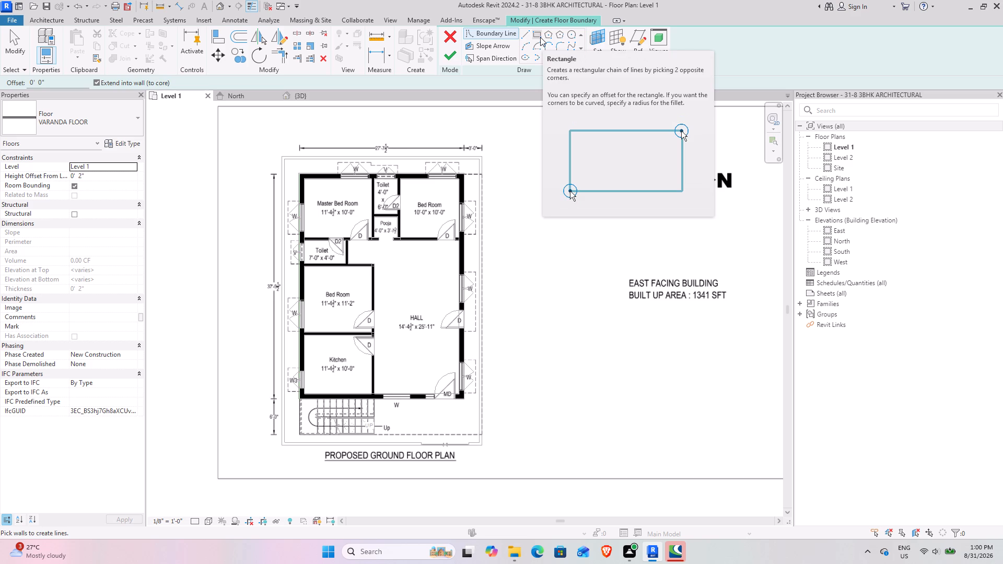
left_click(540, 37)
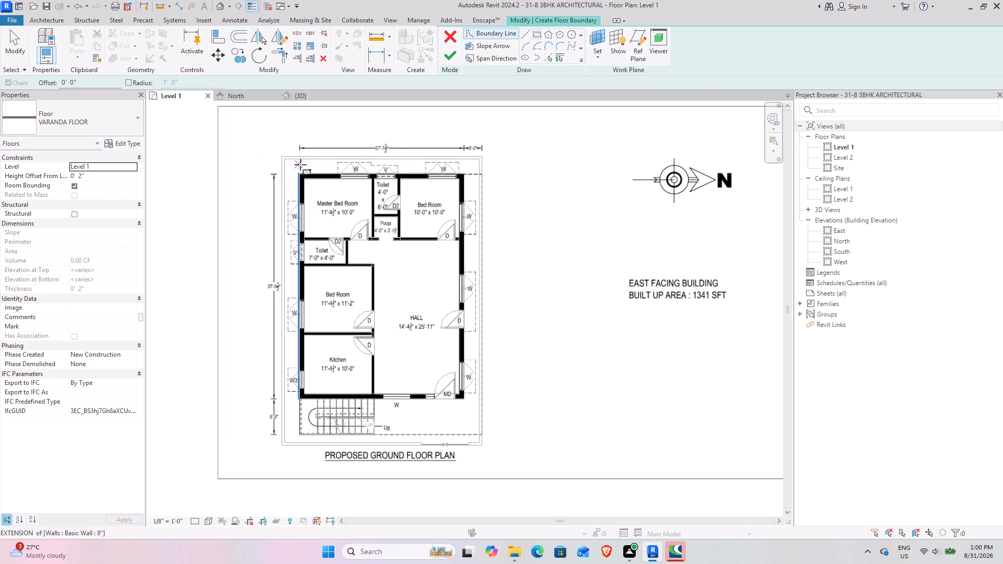
scroll(283, 152, "up", 7)
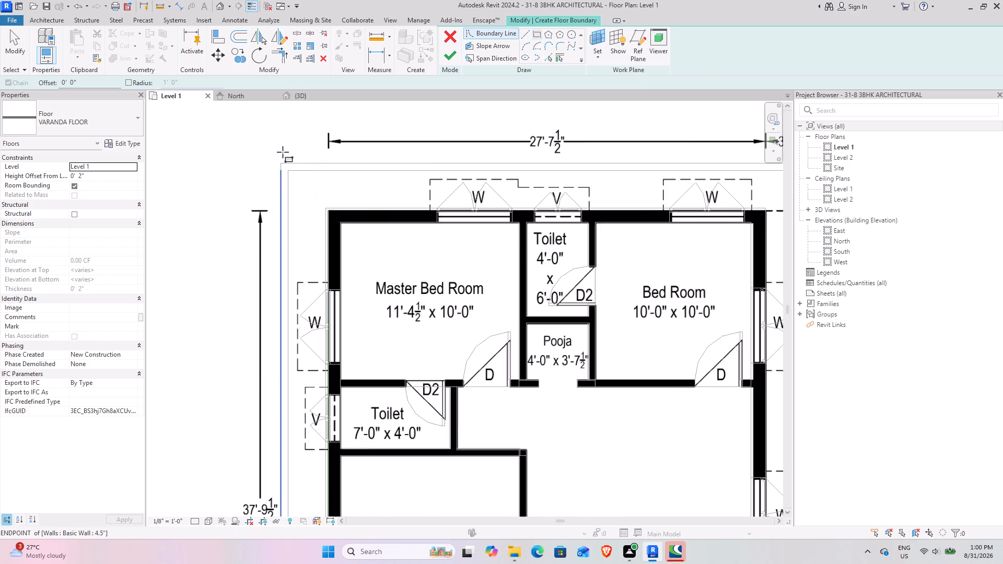
scroll(283, 152, "up", 4)
left_click(290, 179)
scroll(422, 271, "down", 5)
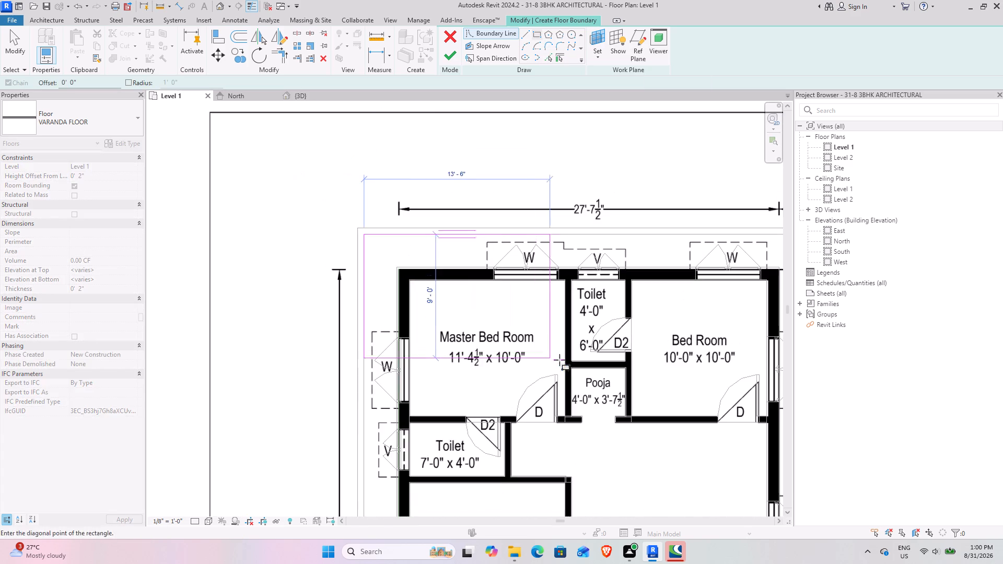
middle_click_drag(515, 344, 381, 228)
scroll(555, 405, "down", 3)
middle_click_drag(524, 375, 447, 251)
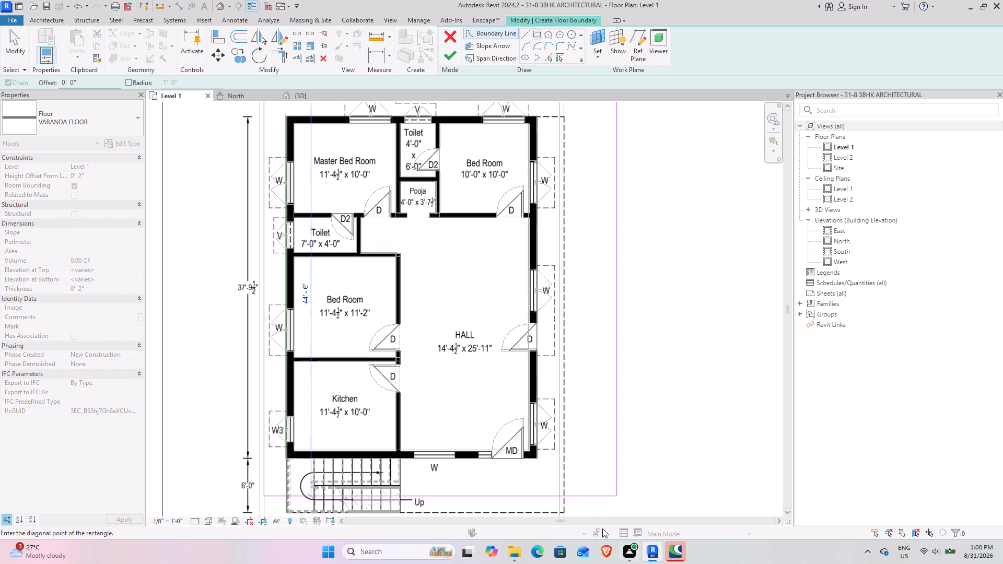
middle_click_drag(541, 463, 526, 362)
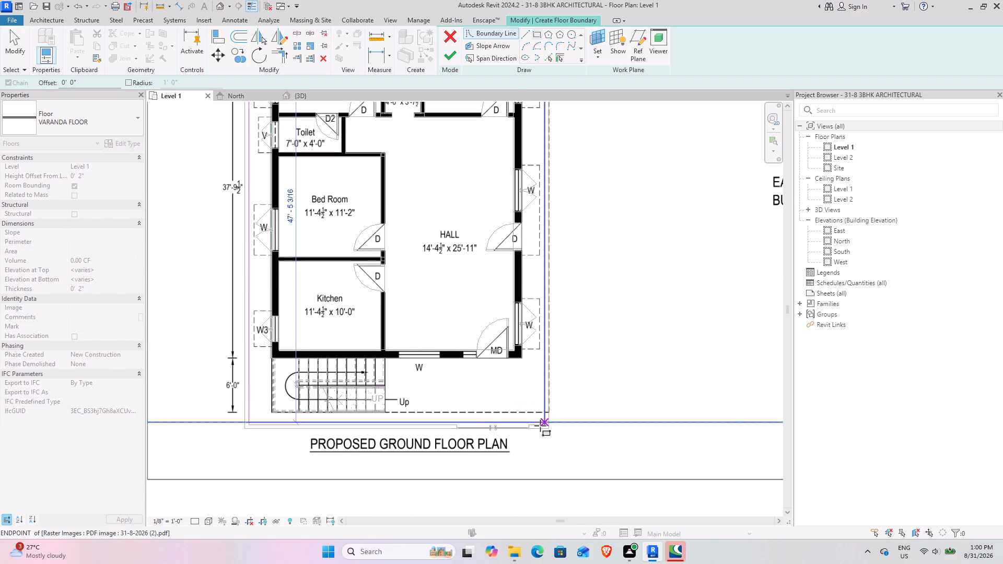
scroll(544, 424, "up", 7)
left_click(543, 426)
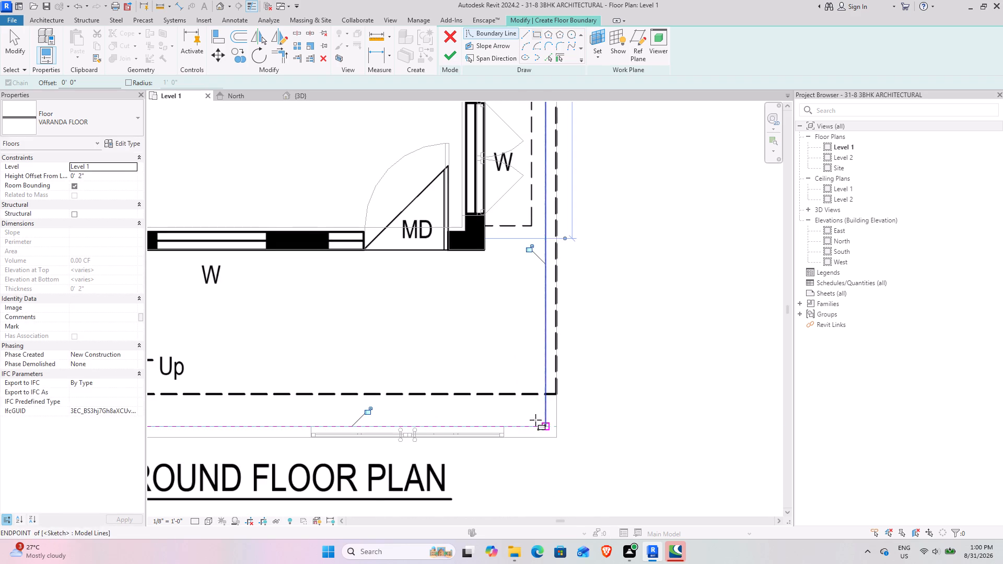
Sketch an inner rectangle along the house's outer wall faces, from the corner beside the main door to the Master Bed Room corner, and finish the varanda floor.
middle_click_drag(493, 301, 546, 448)
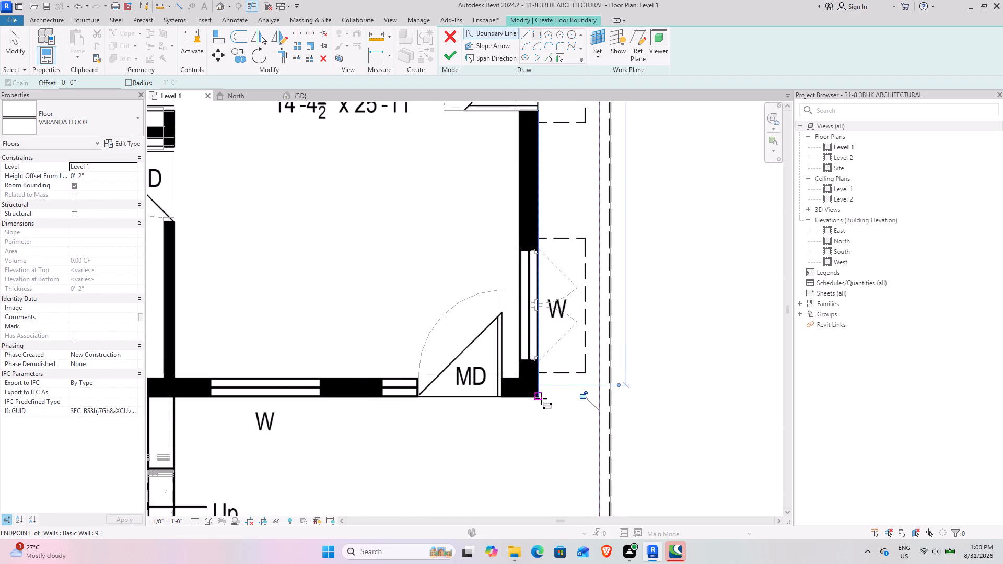
left_click(541, 398)
scroll(352, 322, "down", 8)
middle_click_drag(306, 272, 483, 485)
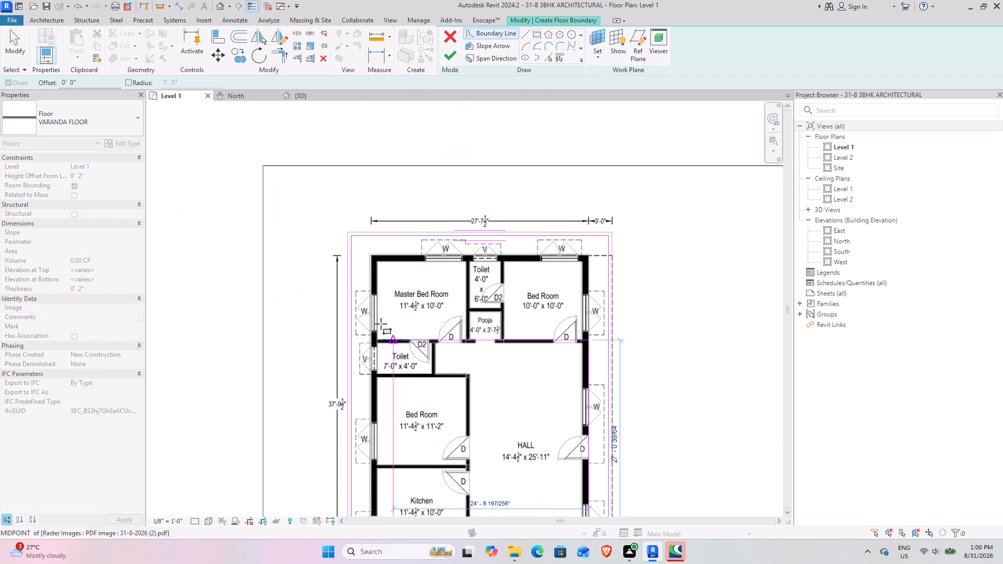
middle_click_drag(367, 317, 405, 407)
scroll(413, 351, "up", 10)
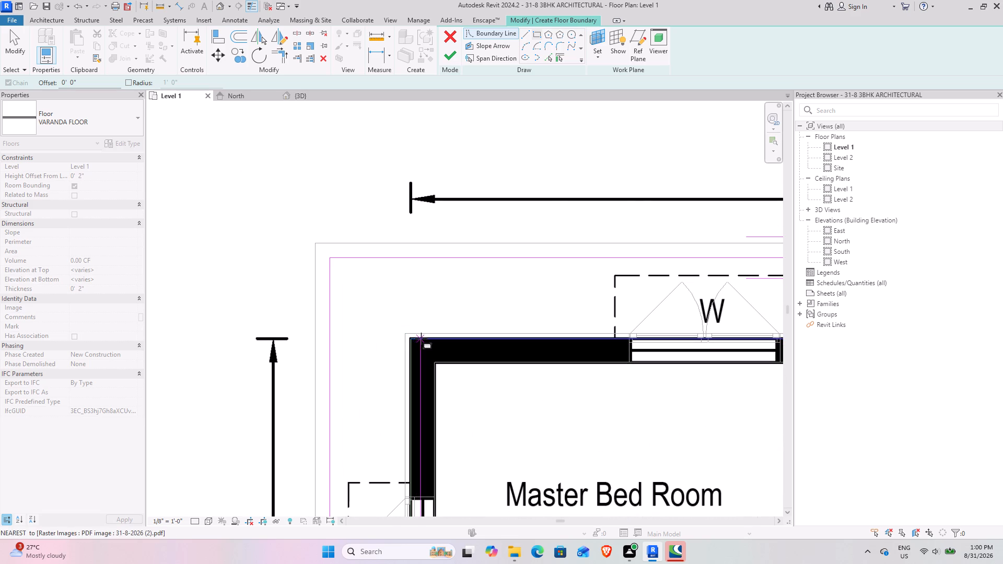
left_click(411, 336)
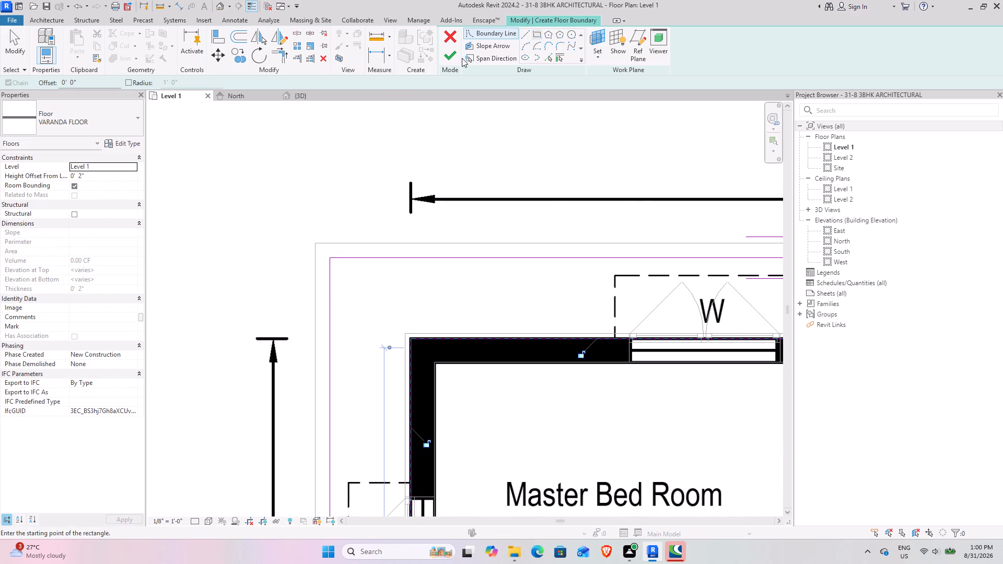
left_click(449, 55)
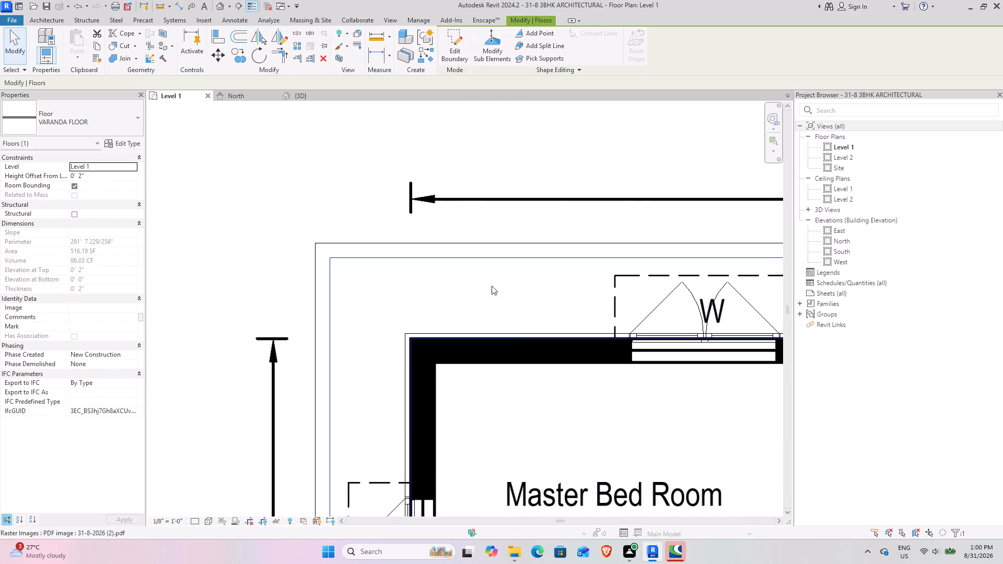
Examine the varanda floor around the house and the room and toilet floors in the 3D view.
scroll(512, 322, "down", 12)
left_click(307, 91)
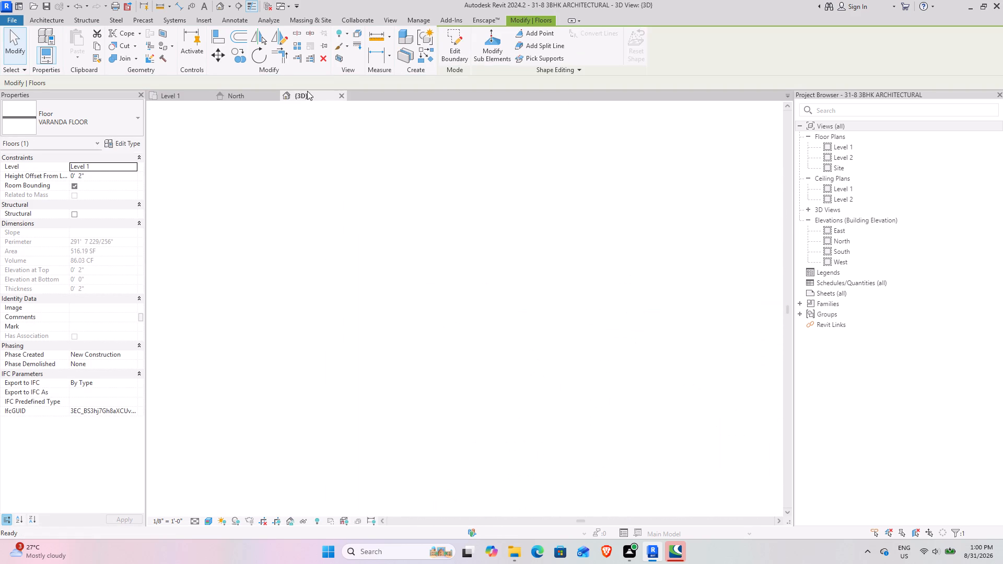
left_click(693, 375)
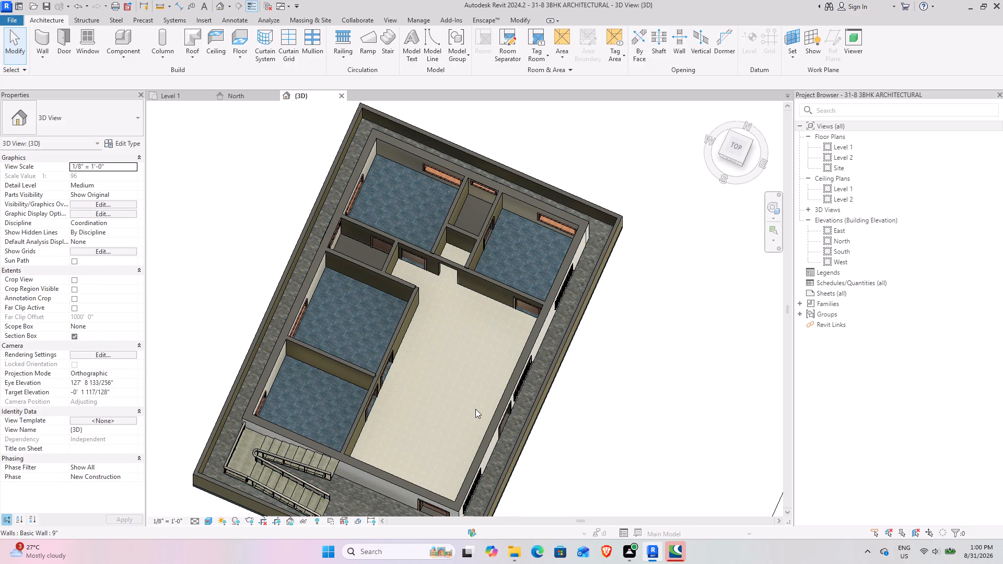
middle_click_drag(474, 409, 496, 380, "shift")
middle_click_drag(493, 382, 489, 265)
scroll(478, 383, "up", 18)
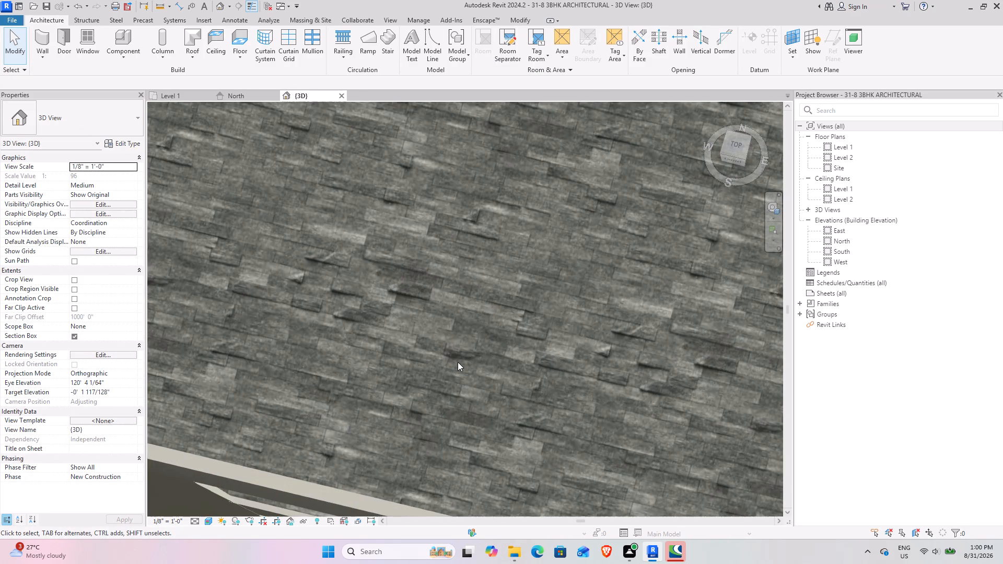
scroll(458, 362, "down", 10)
middle_click_drag(452, 363, 449, 357, "shift")
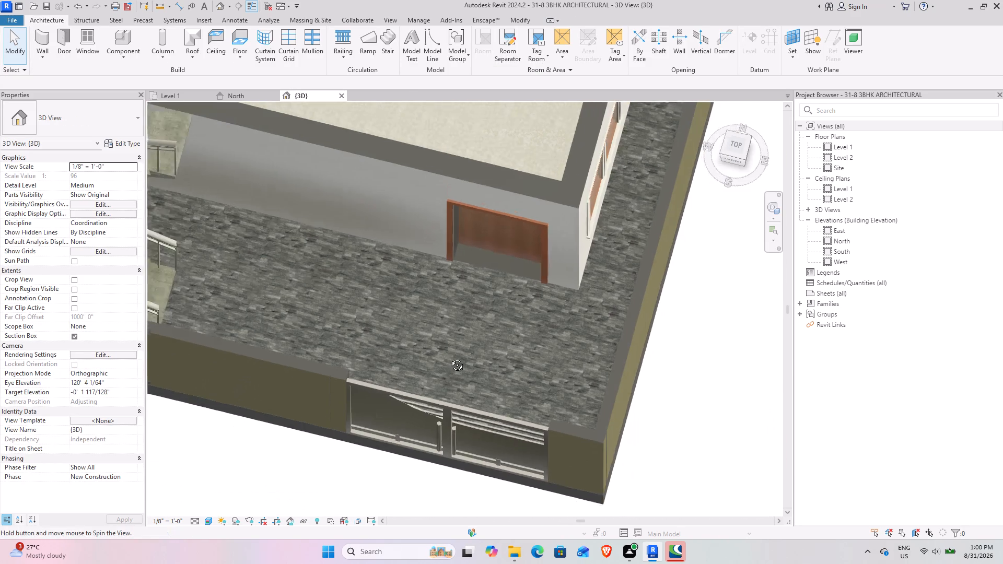
middle_click_drag(449, 357, 468, 289, "shift")
scroll(471, 288, "down", 8)
middle_click_drag(471, 296, 496, 506)
middle_click_drag(499, 300, 519, 359)
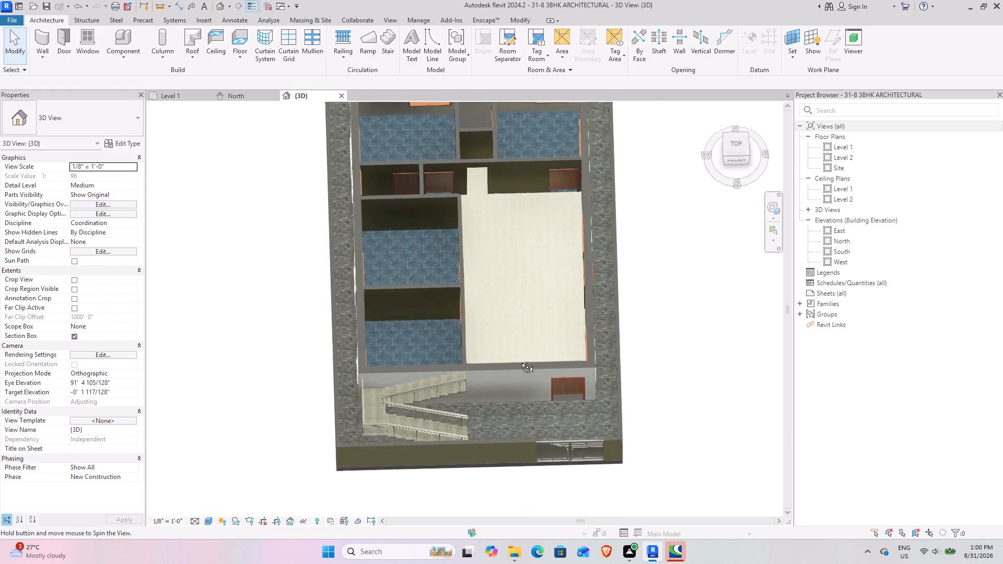
middle_click_drag(519, 359, 450, 354)
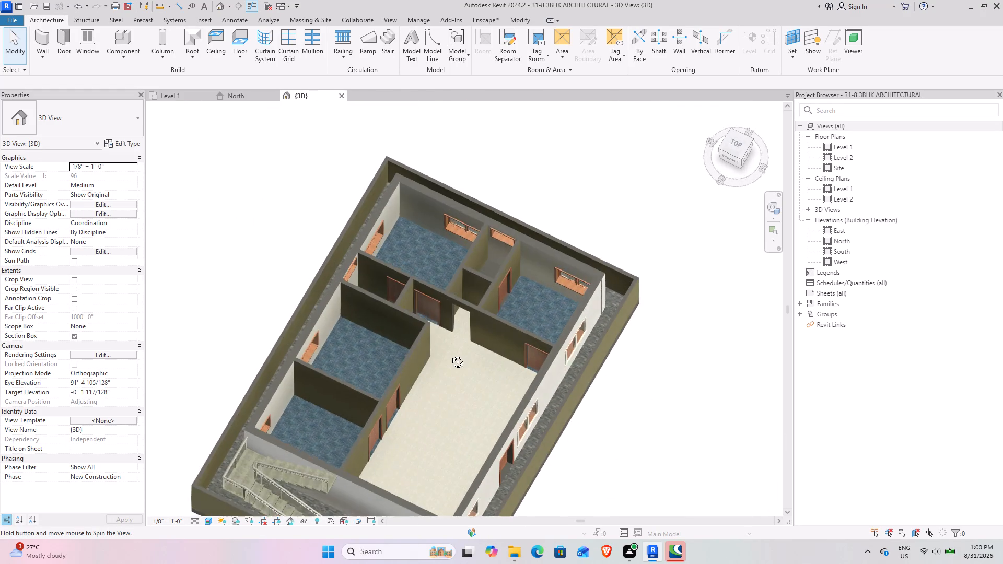
middle_click_drag(450, 354, 457, 374)
scroll(375, 363, "up", 17)
scroll(374, 362, "up", 5)
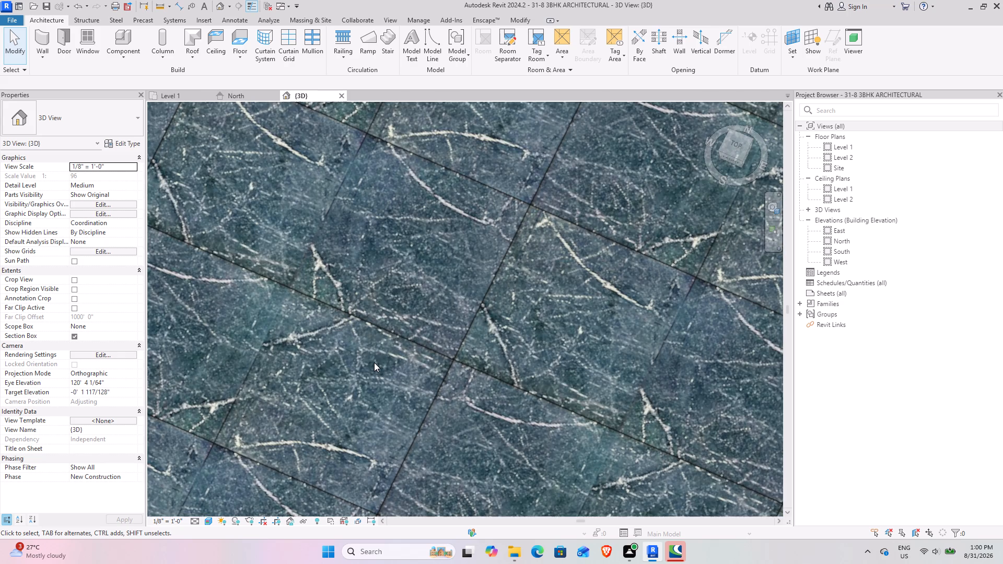
scroll(374, 362, "down", 13)
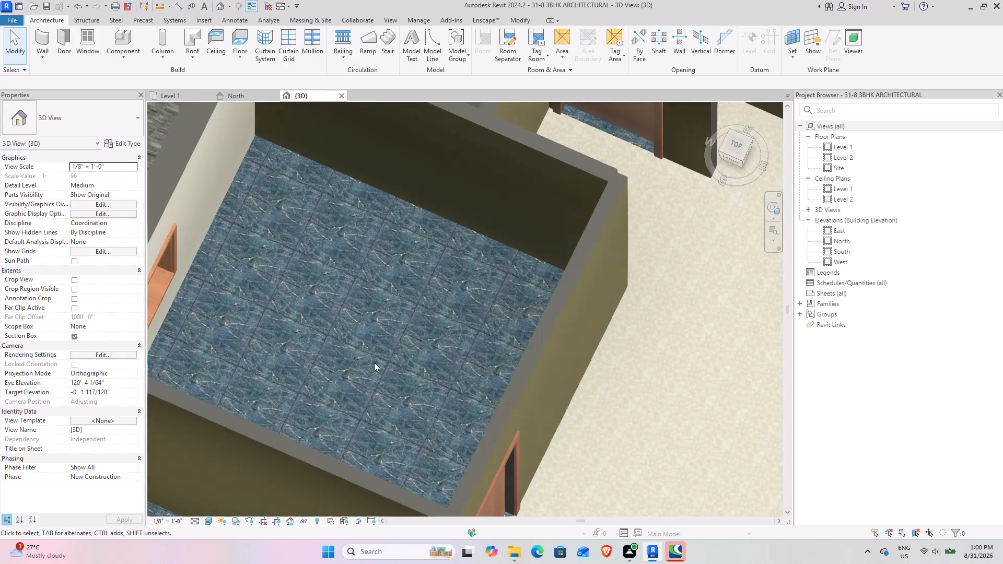
middle_click_drag(374, 362, 356, 361, "shift")
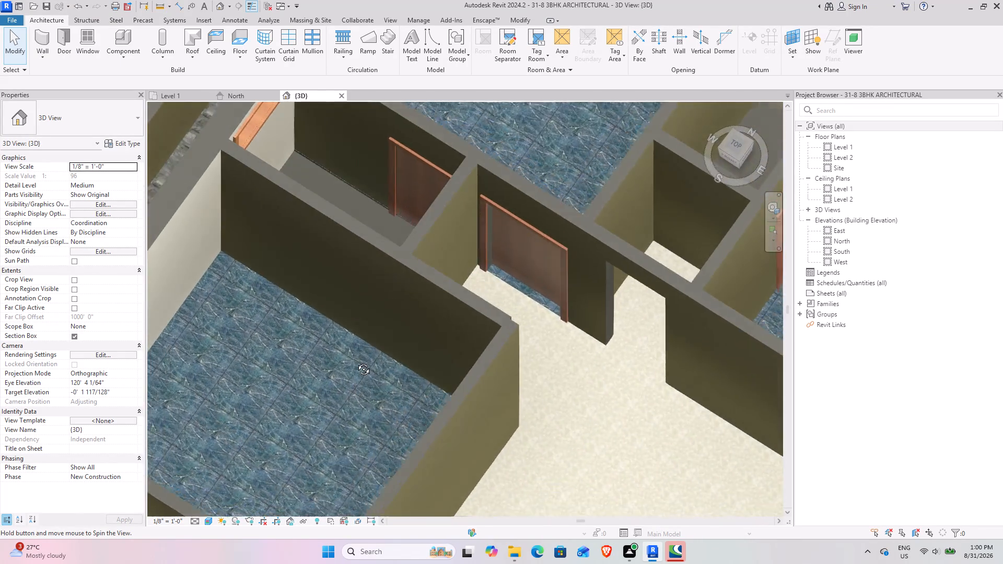
middle_click_drag(356, 361, 369, 391, "shift")
middle_click_drag(406, 380, 270, 407)
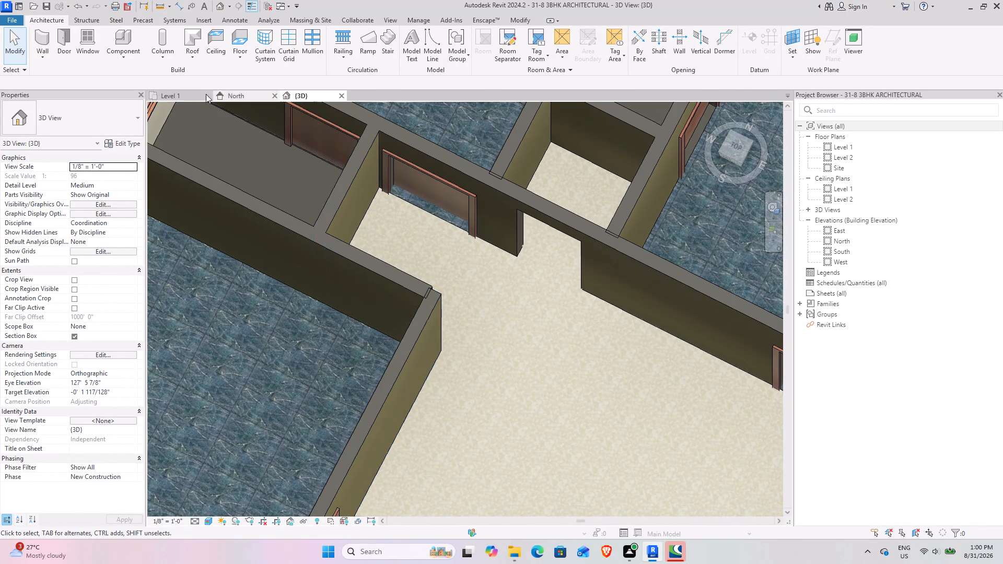
Start a new floor in the Level 1 plan and duplicate the VARANDA FLOOR type as TOILET FLOORING.
left_click(181, 100)
scroll(515, 407, "up", 5)
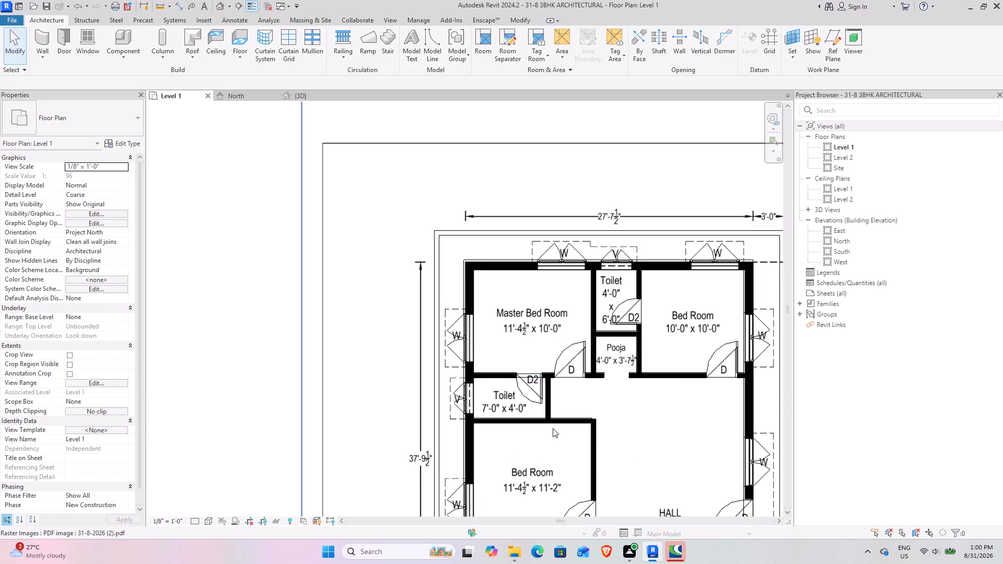
scroll(553, 428, "up", 6)
middle_click_drag(539, 426, 396, 396)
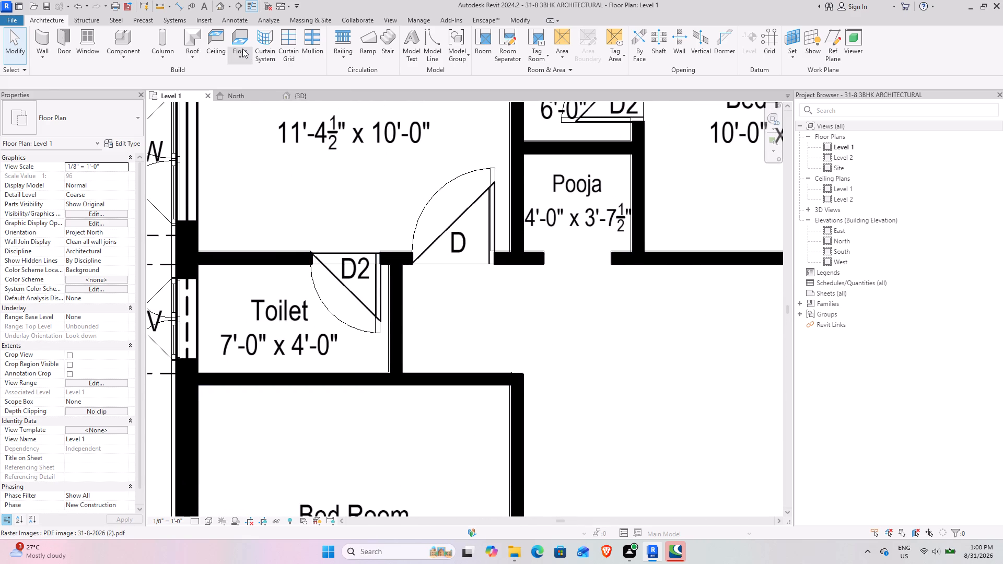
left_click(241, 44)
left_click(125, 145)
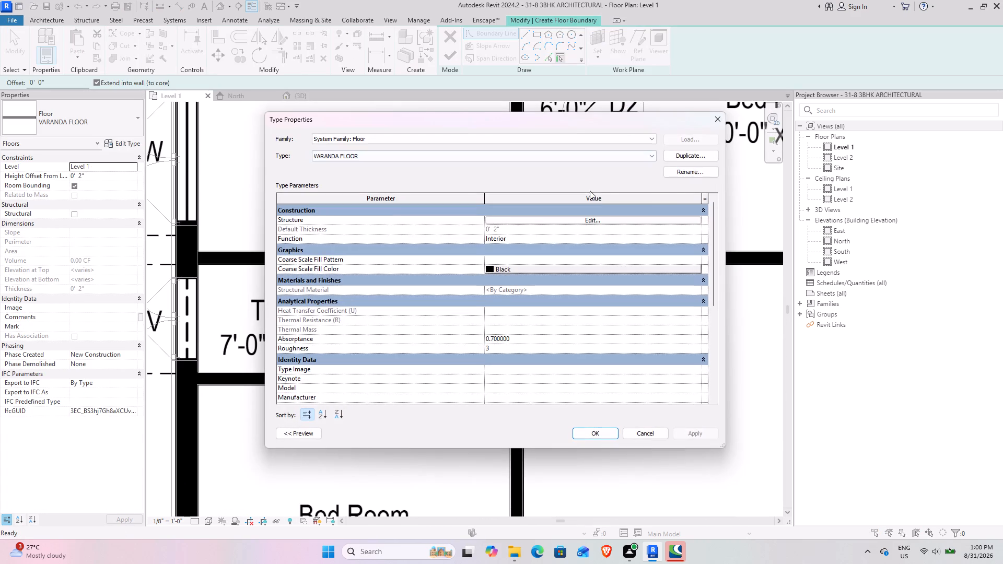
left_click(702, 157)
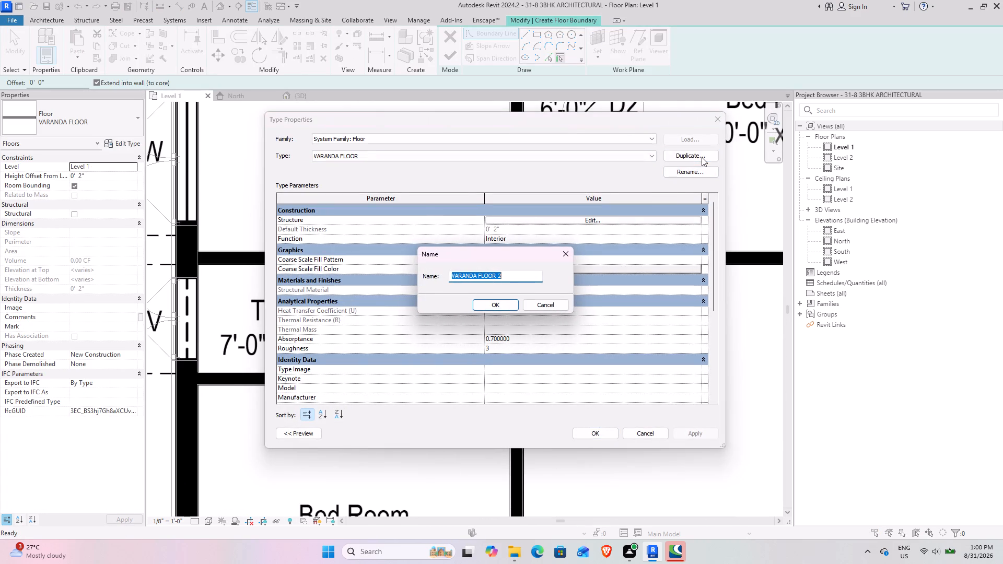
type("TI")
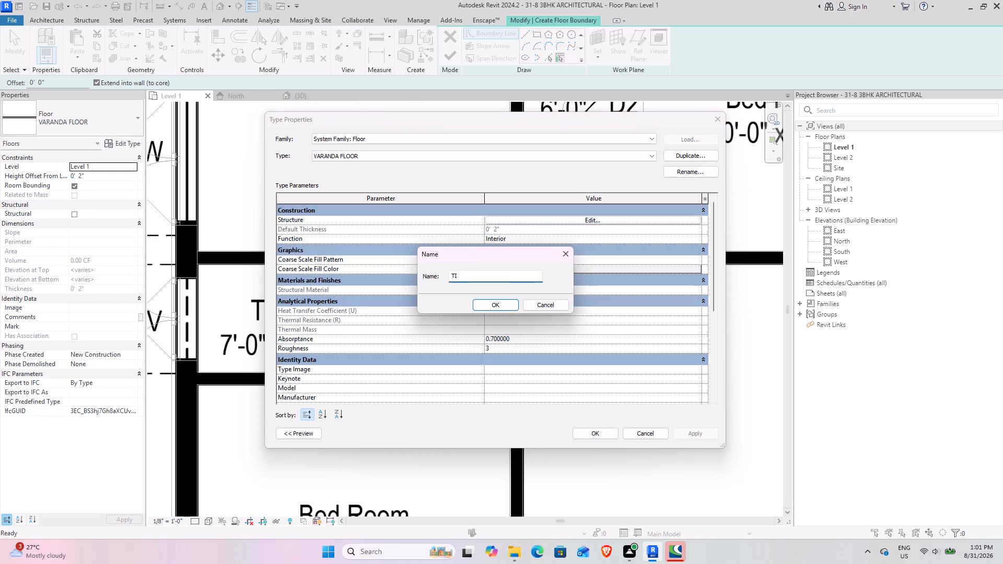
key("BackSpace")
type("OIJ")
key("BackSpace")
type("LET")
key("space")
type("FLOORINT")
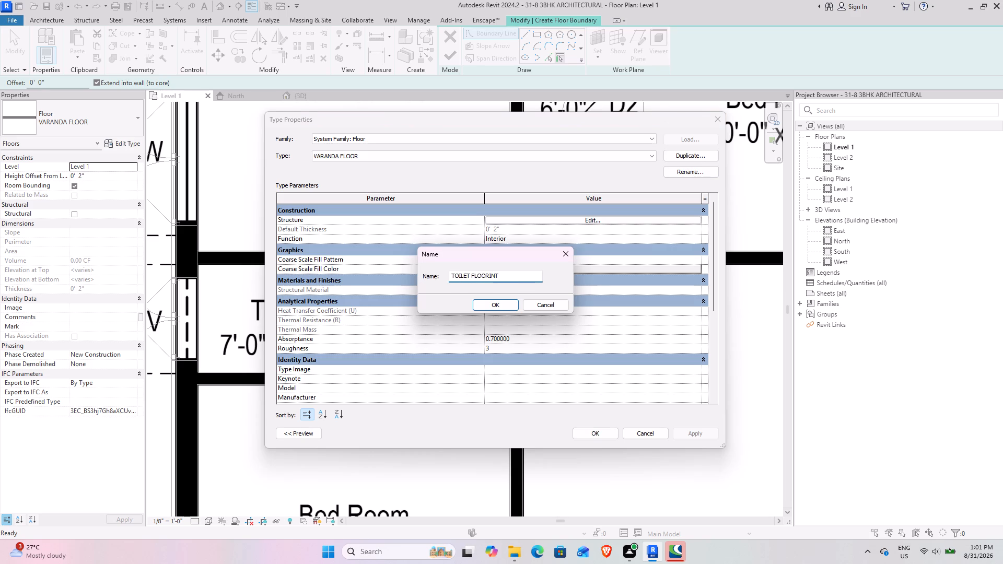
key("BackSpace")
key("g")
left_click_drag(493, 305, 499, 302)
Create a new material for the top structure layer of the TOILET FLOORING type.
left_click(577, 216)
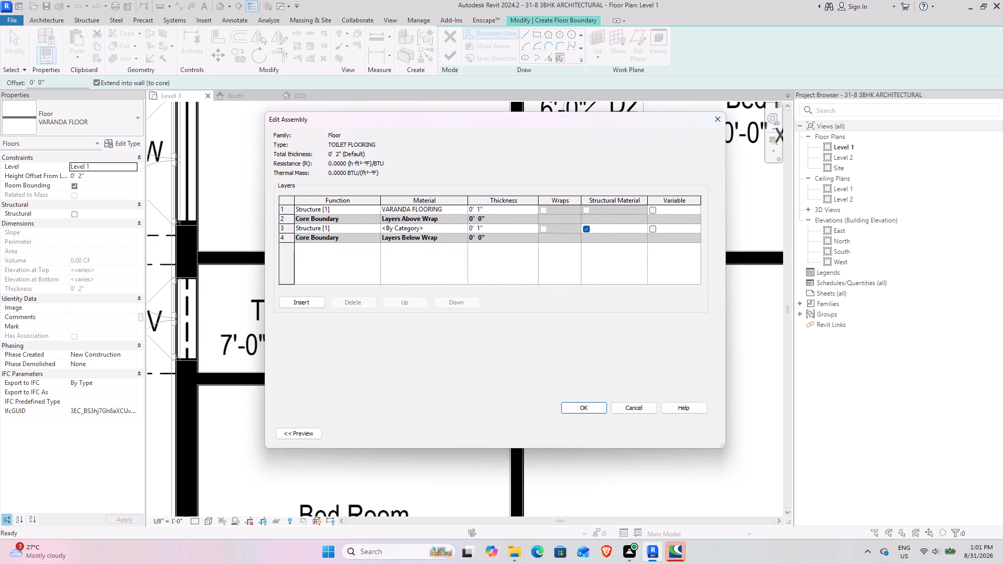
left_click(466, 208)
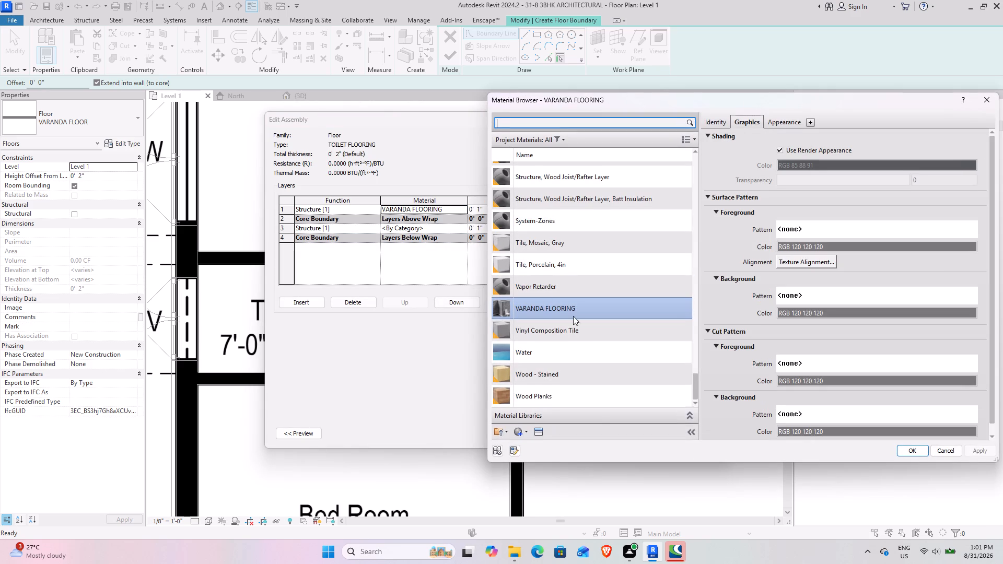
left_click(522, 434)
left_click(538, 443)
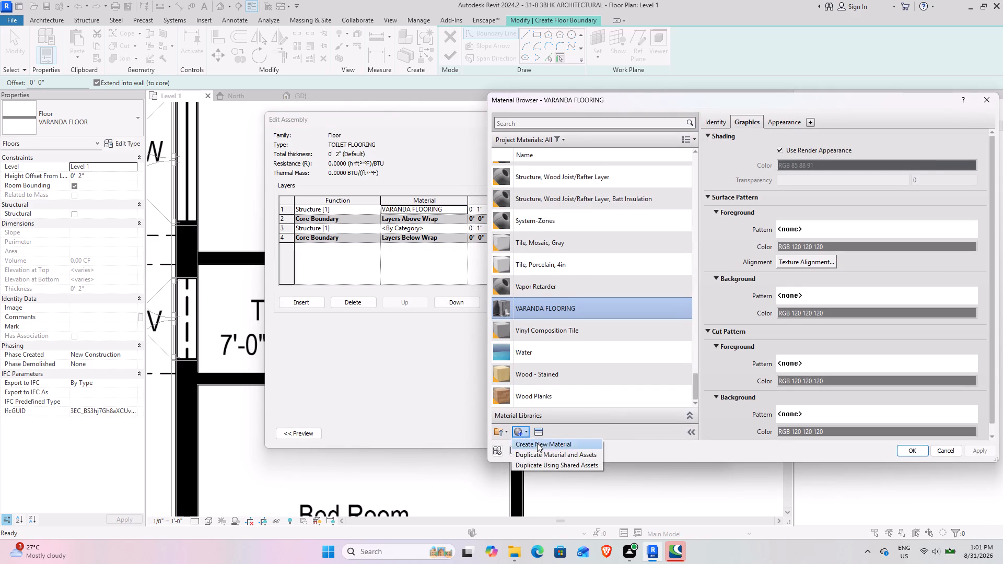
Apply the Circular Mosaic - Black & White 1 appearance from the Appearance Library's Flooring: Tile category to the new material.
left_click(541, 429)
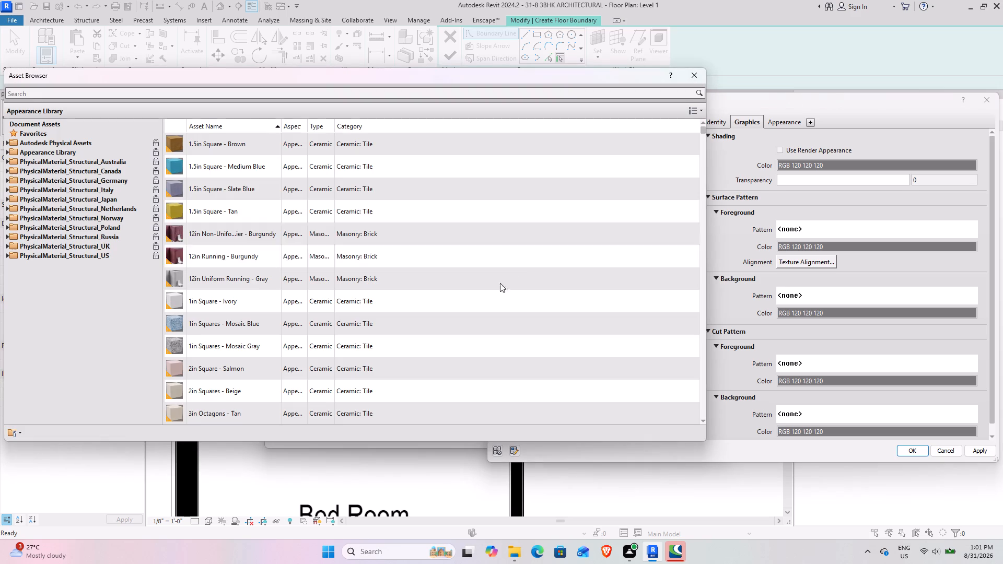
double_click(66, 152)
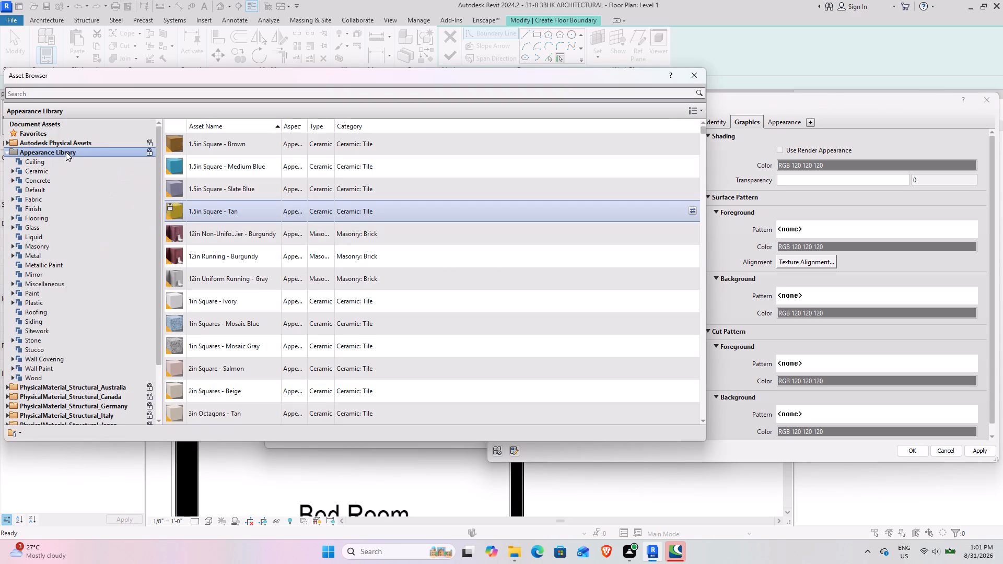
double_click(44, 338)
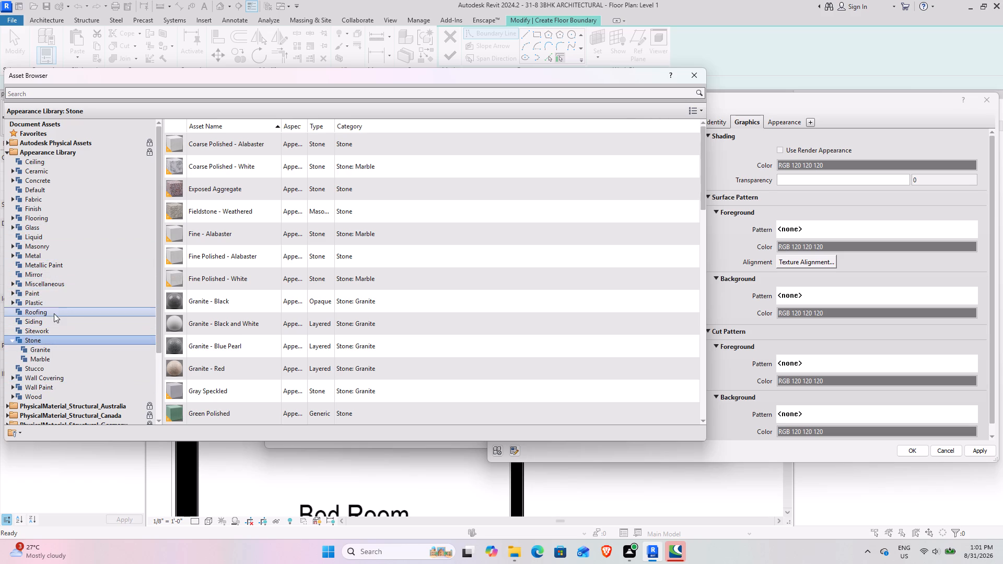
double_click(59, 309)
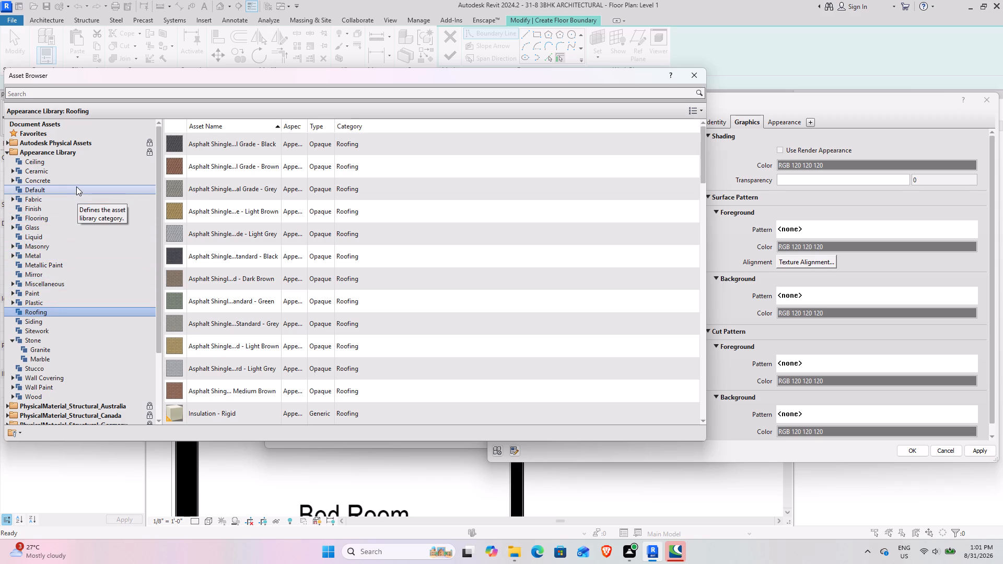
left_click(37, 341)
left_click(37, 341)
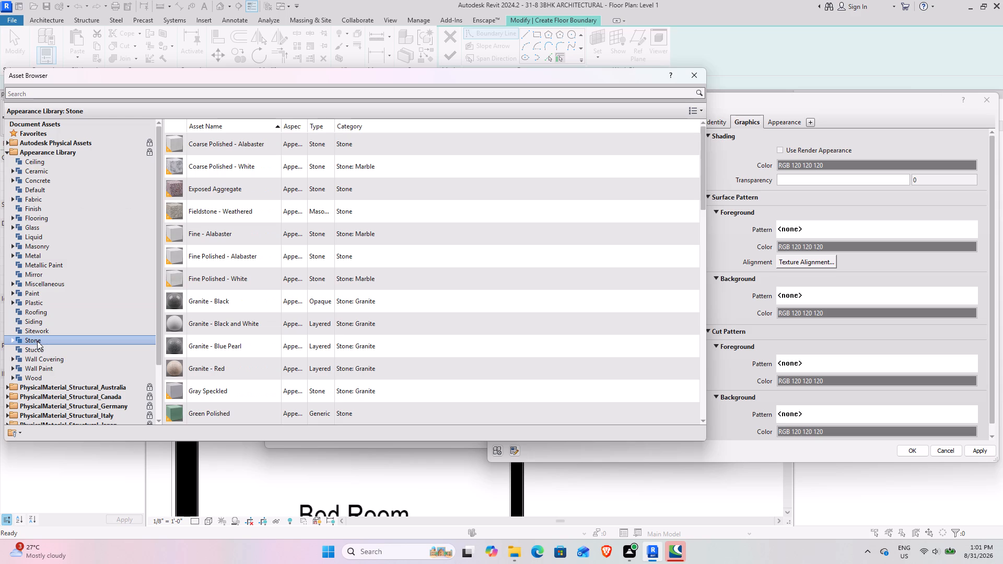
double_click(52, 218)
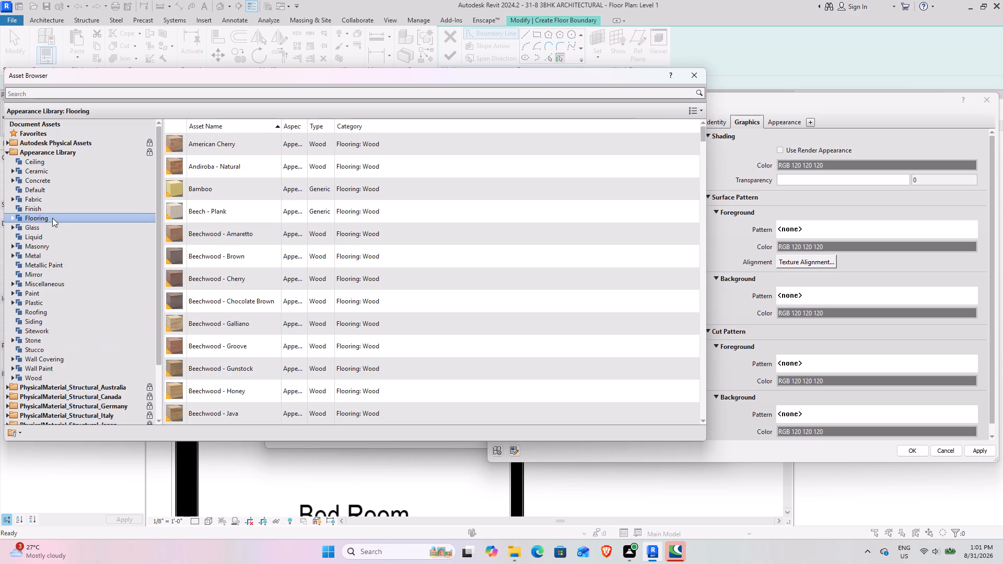
double_click(46, 246)
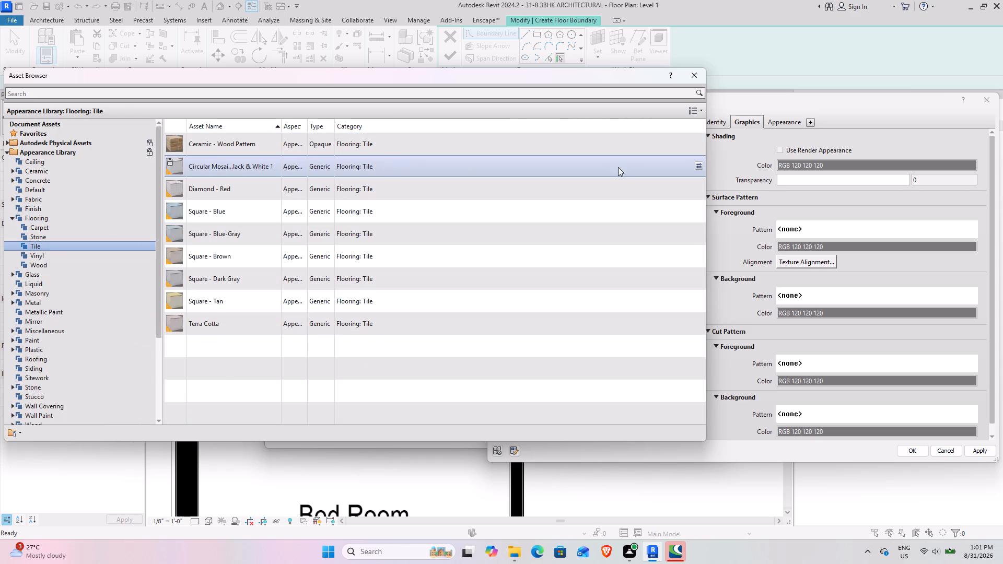
left_click(699, 166)
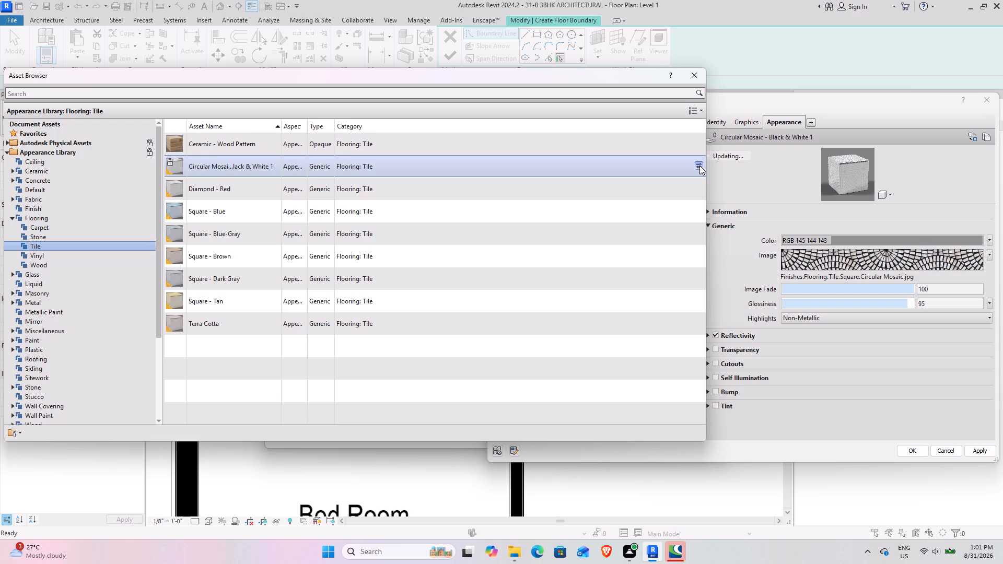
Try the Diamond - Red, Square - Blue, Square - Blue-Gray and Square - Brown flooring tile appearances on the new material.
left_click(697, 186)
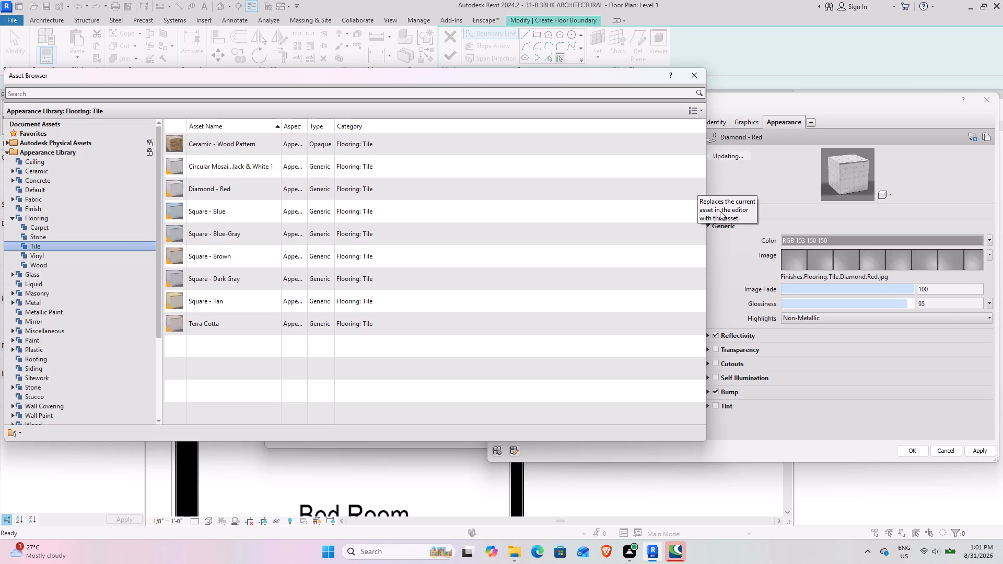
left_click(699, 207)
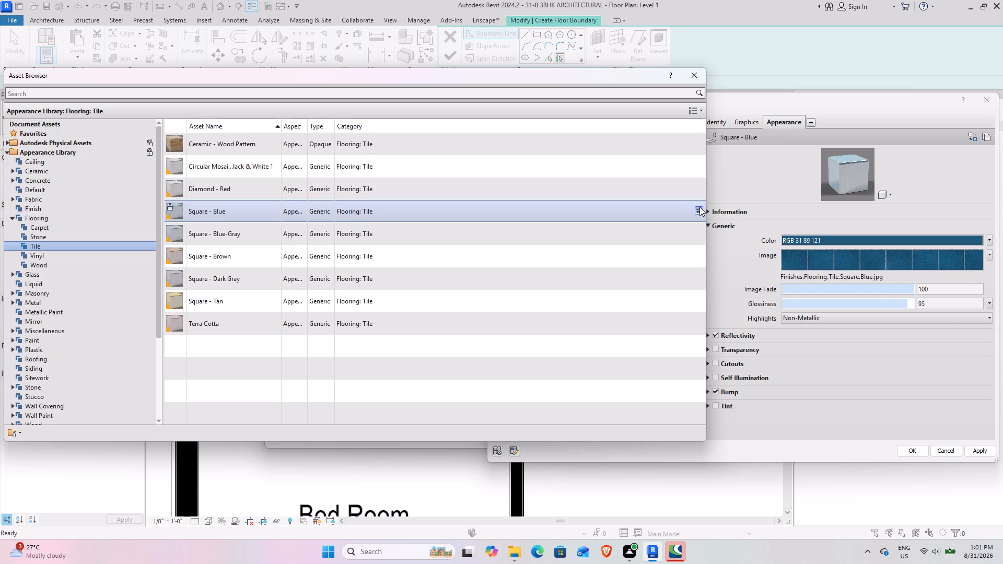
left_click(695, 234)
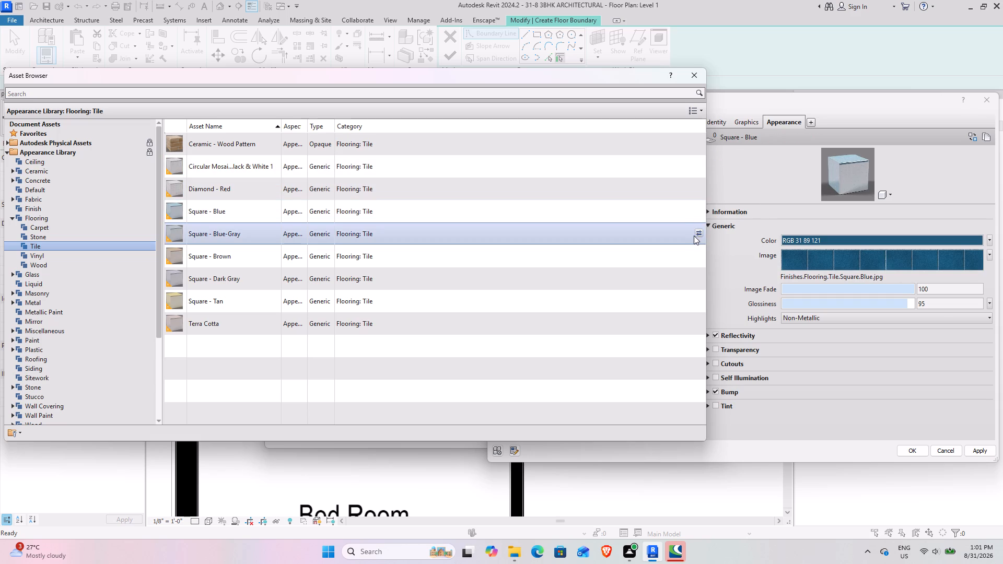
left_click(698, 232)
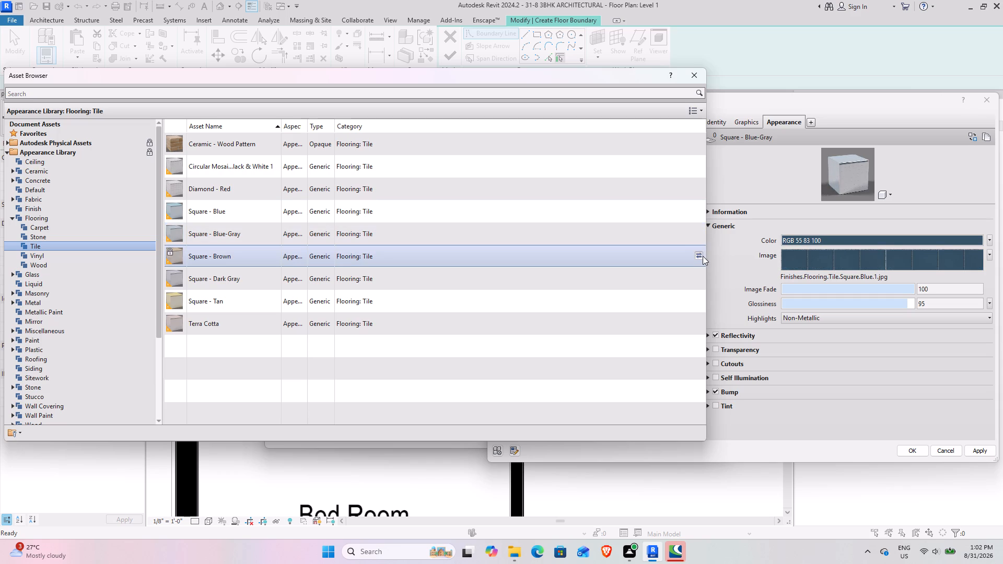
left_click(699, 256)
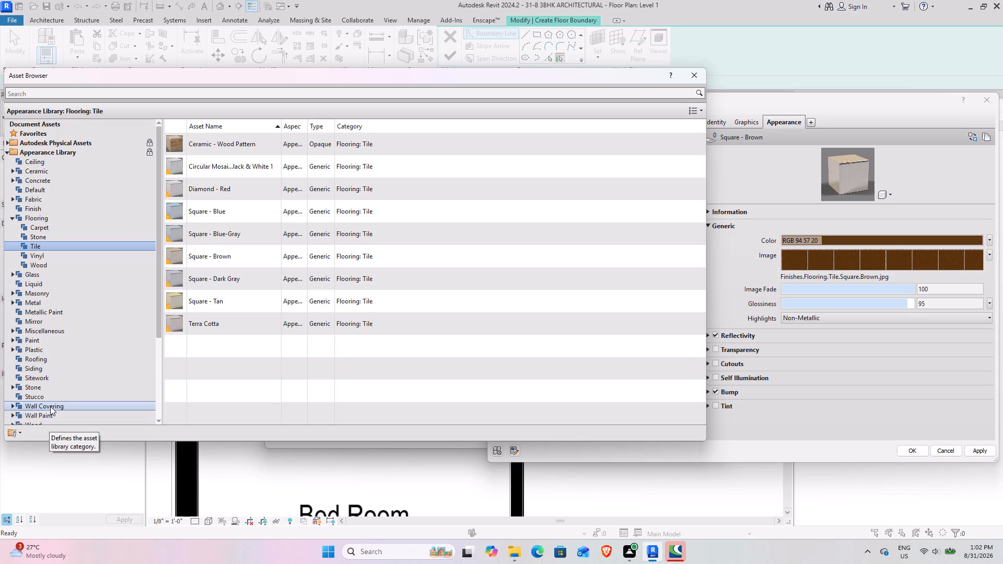
Compare the Wall Covering: Tile appearances on the new material and settle on Tiles - 2x1in Basketweave - White and Black Marble.
scroll(50, 406, "down", 1)
double_click(45, 294)
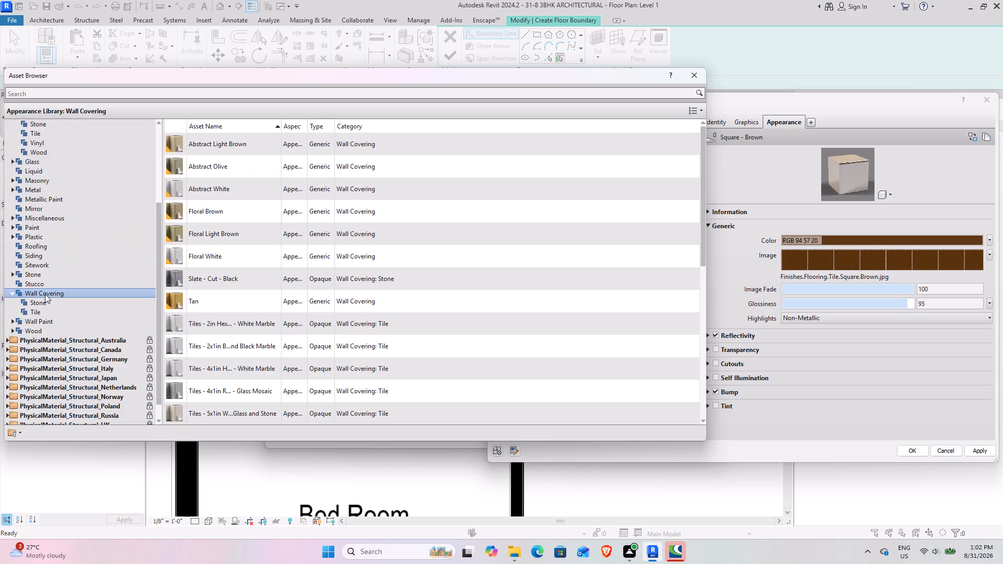
double_click(50, 310)
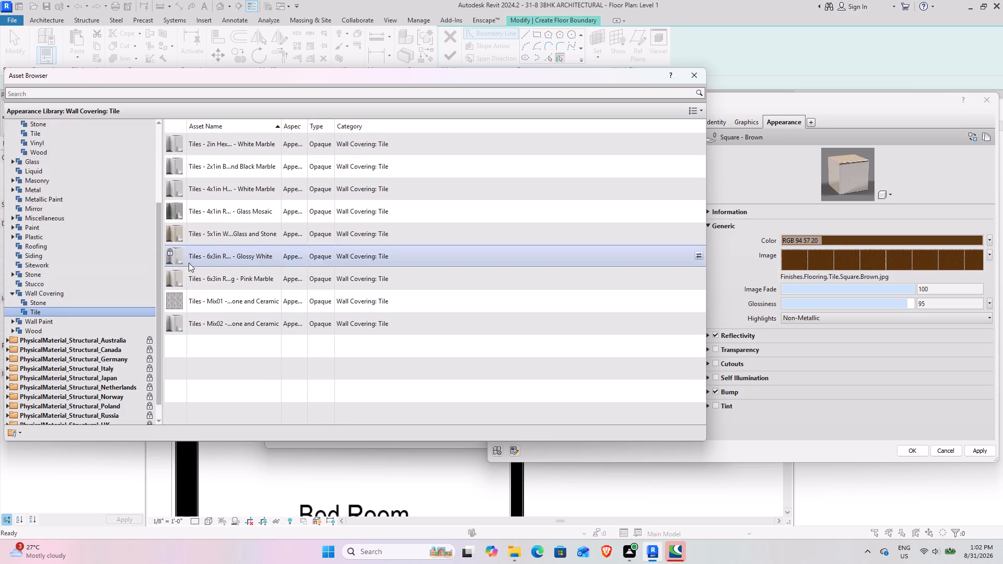
left_click(699, 324)
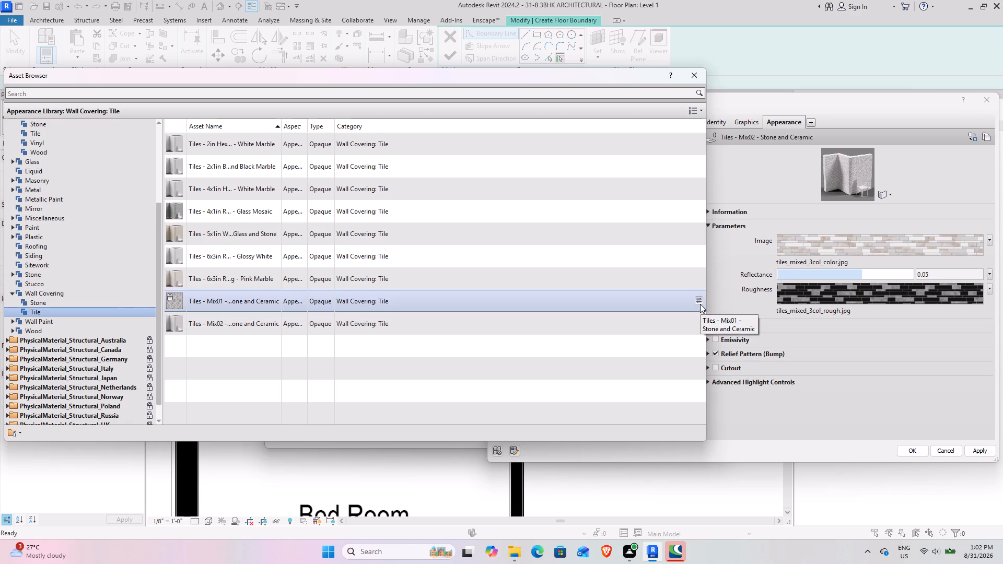
left_click(700, 304)
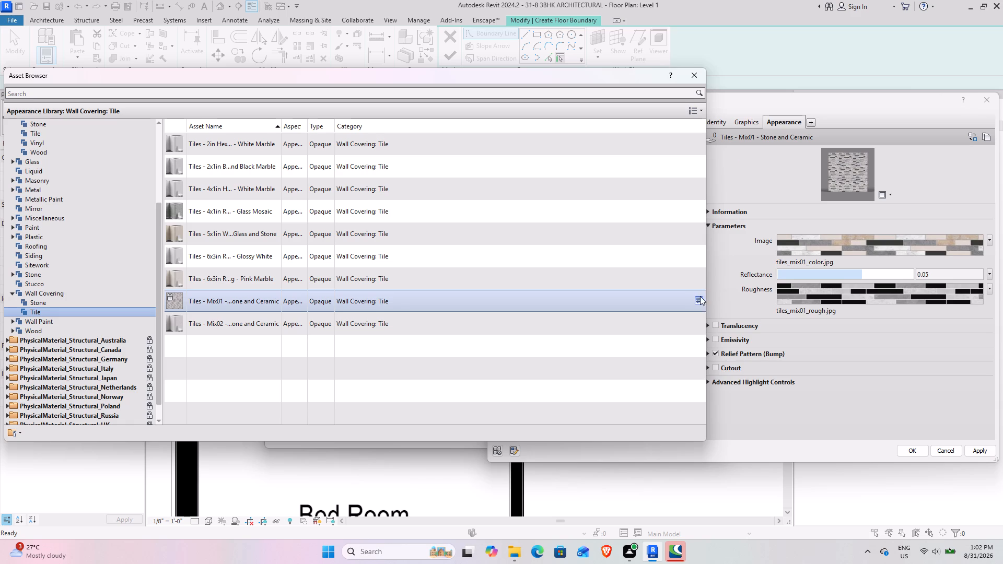
left_click(697, 278)
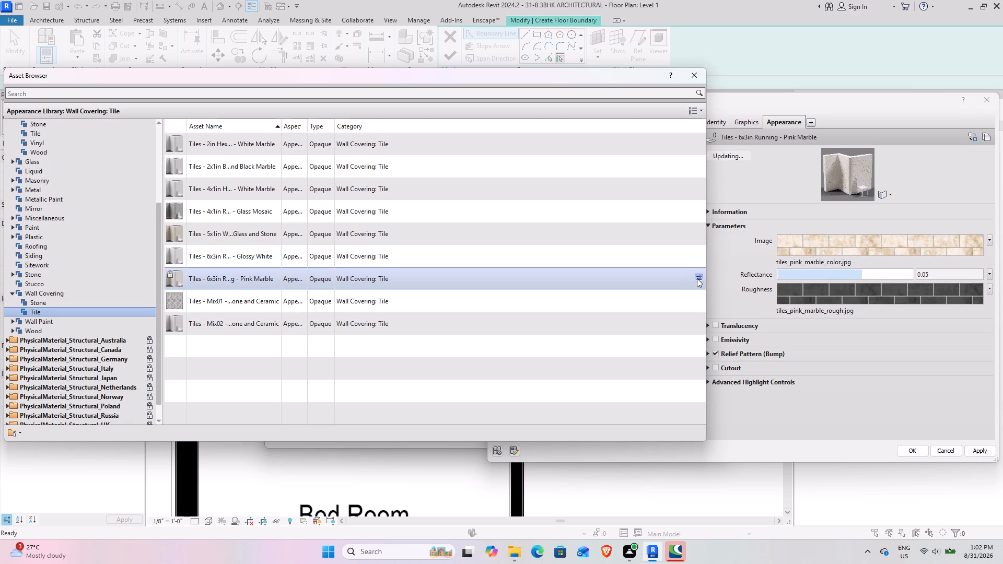
left_click(698, 253)
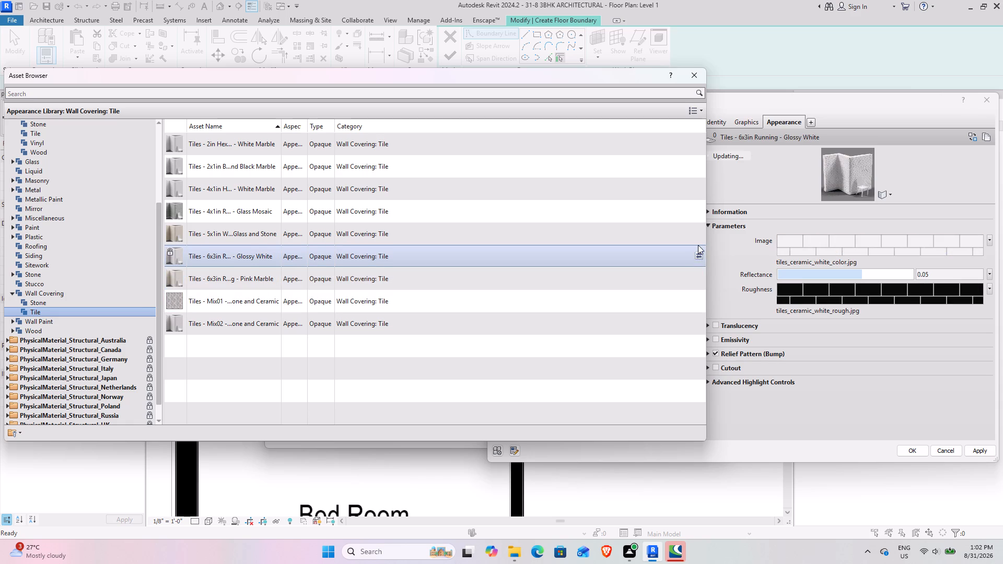
left_click(698, 233)
left_click(699, 209)
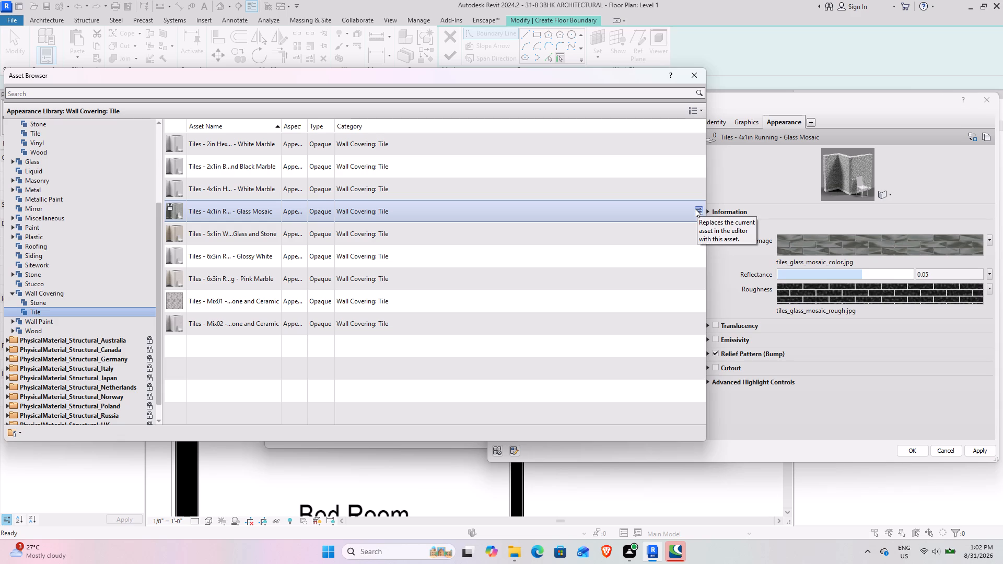
left_click(698, 186)
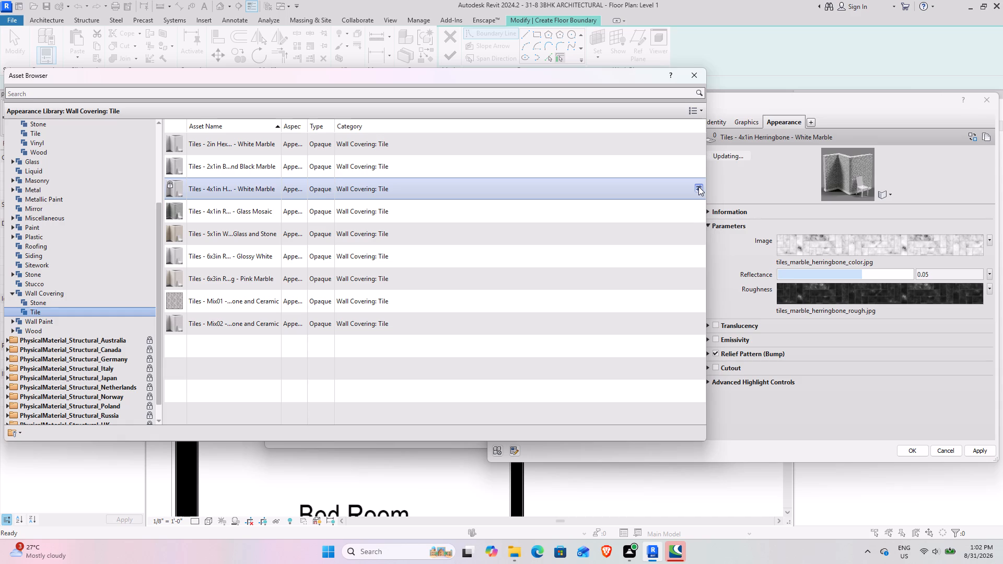
left_click(698, 168)
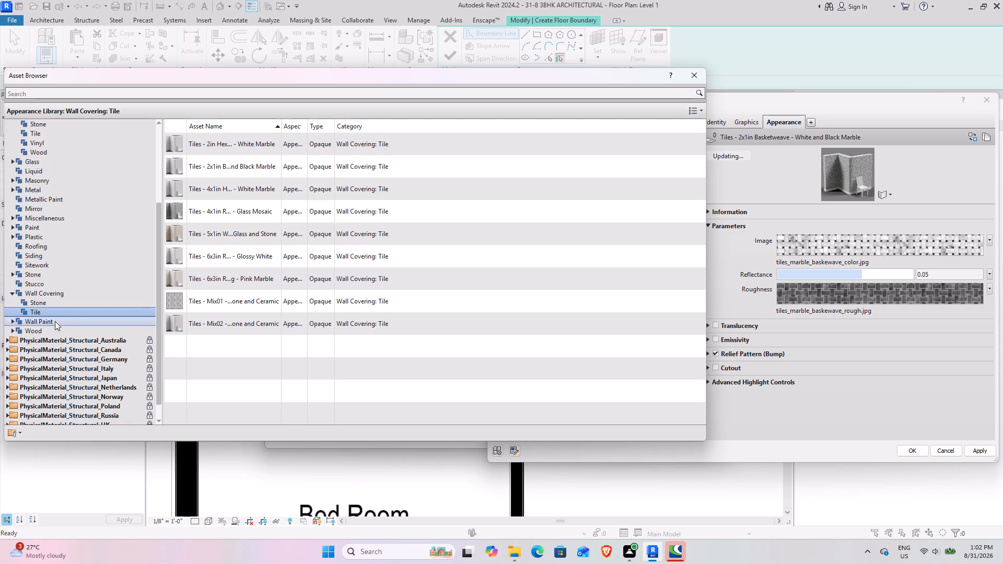
left_click(698, 77)
Set the new material's shading to use its render appearance.
left_click(742, 124)
left_click(785, 150)
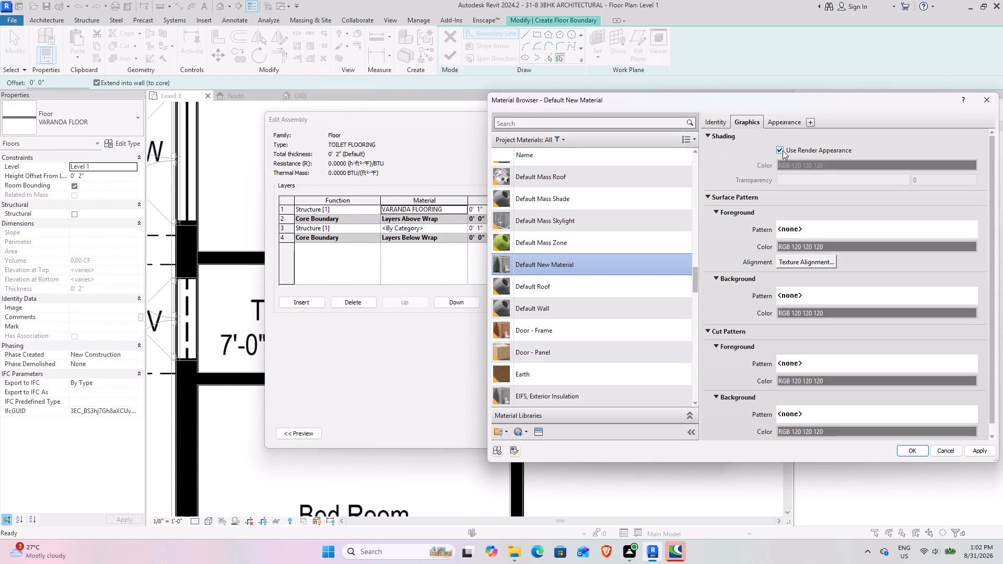
Name the new material TOILET FLOORING and accept it for the top structure layer of the TOILET FLOORING floor type.
left_click(711, 122)
left_click(860, 141)
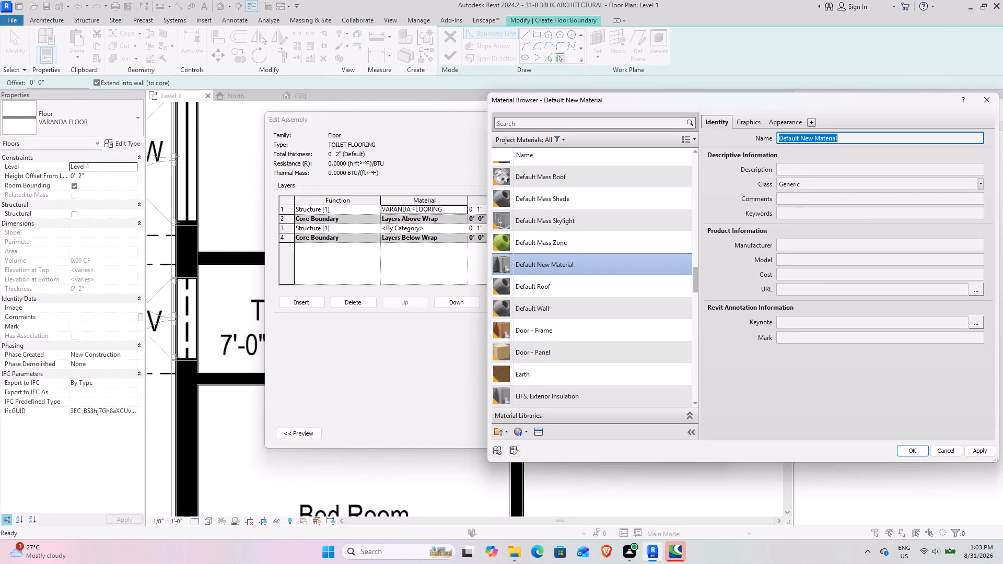
type("TOILET FLOORIT")
key("BackSpace")
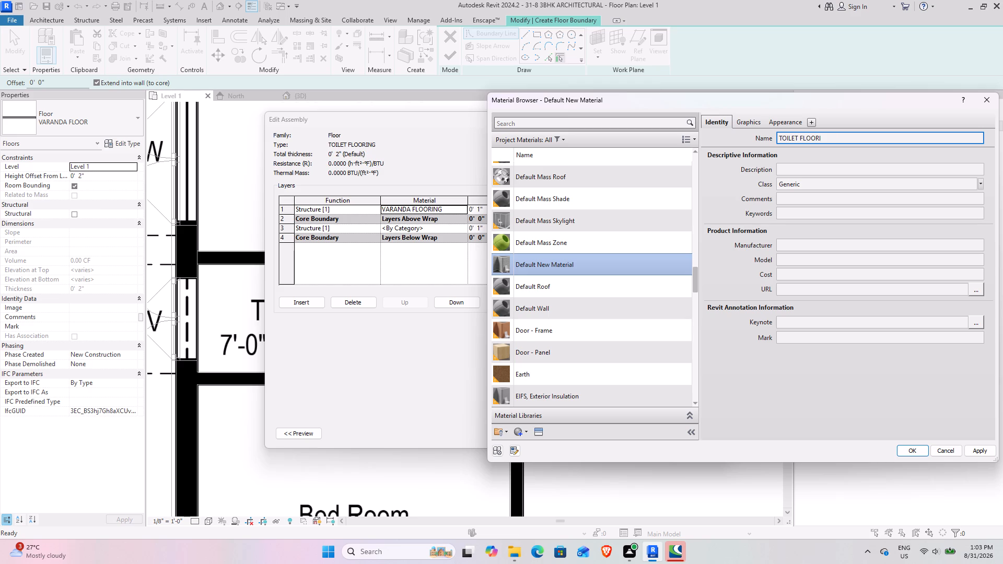
type("NG")
left_click(982, 446)
left_click(922, 457)
left_click(916, 455)
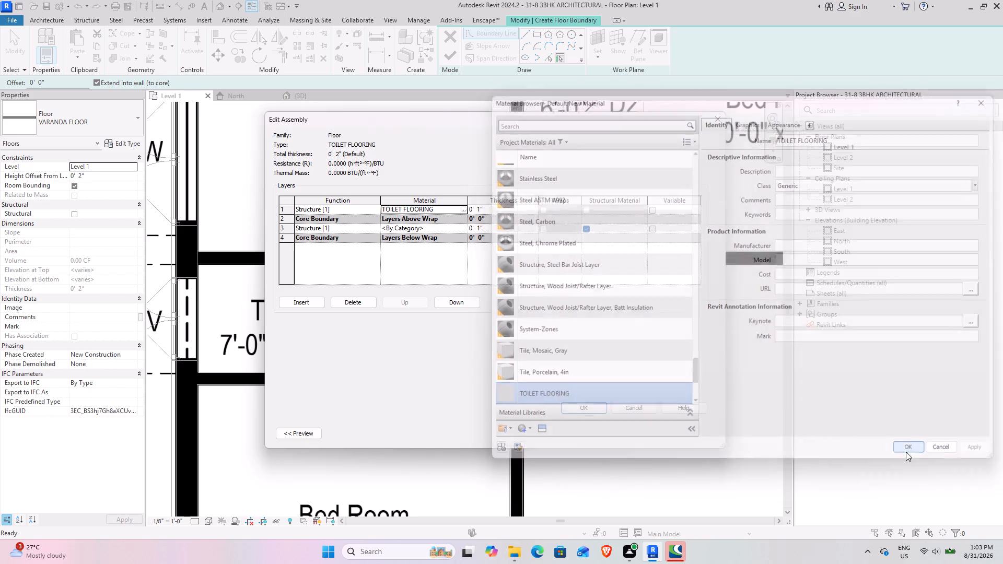
left_click(580, 409)
left_click(699, 433)
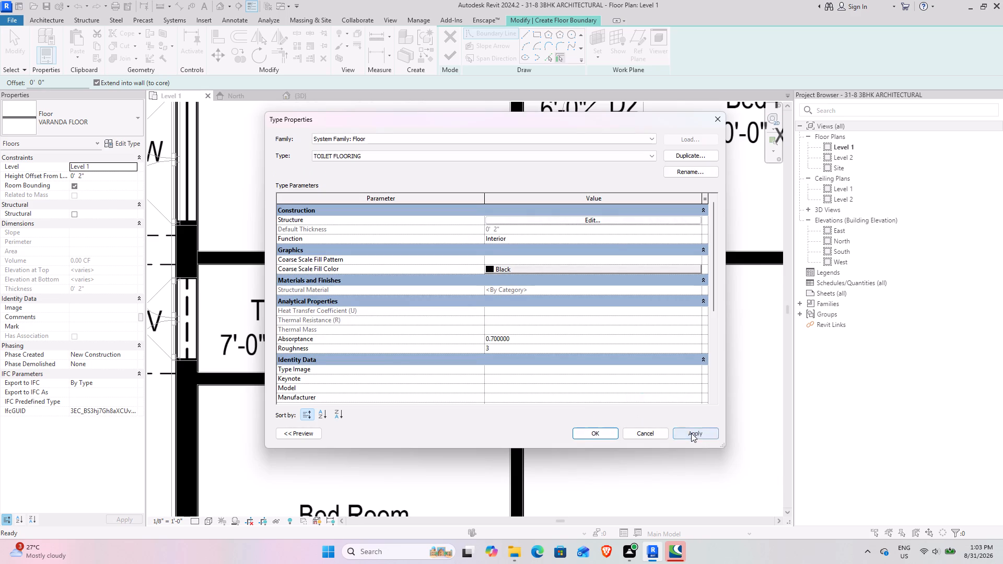
left_click(591, 433)
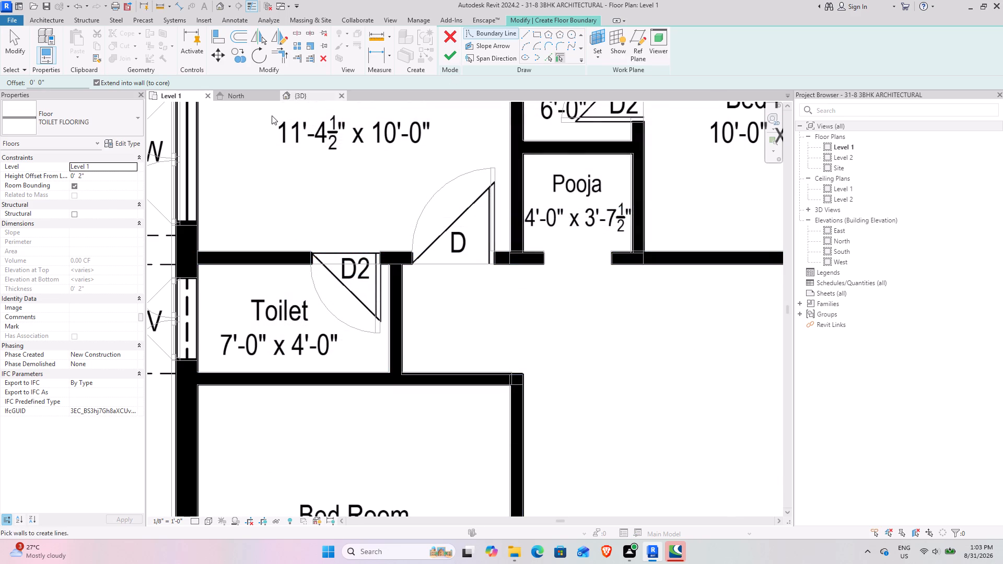
Sketch a rectangular floor boundary inside the walls of the 7'-0" x 4'-0" toilet beside the master bedroom.
middle_click_drag(307, 148, 286, 179)
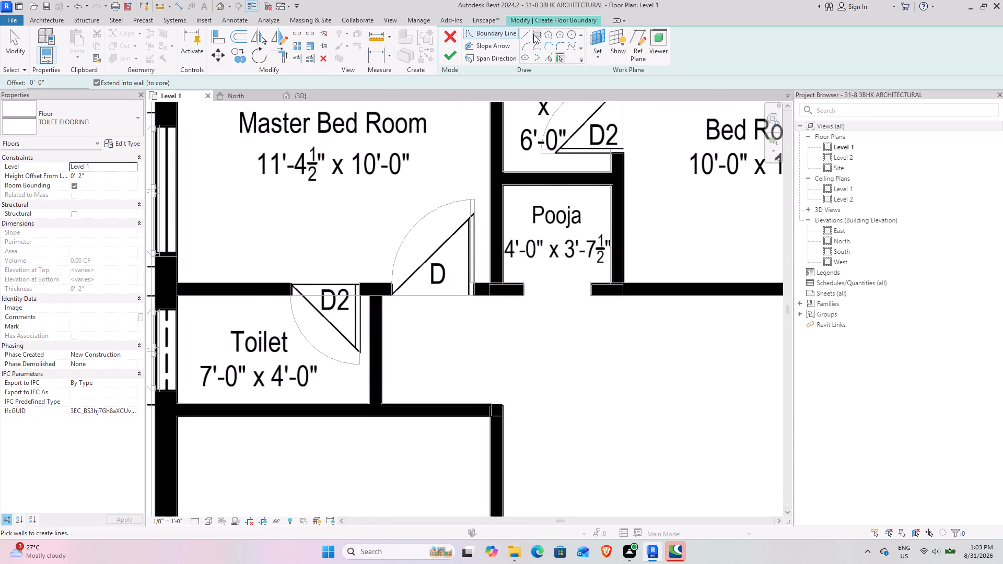
left_click(533, 34)
scroll(173, 302, "up", 7)
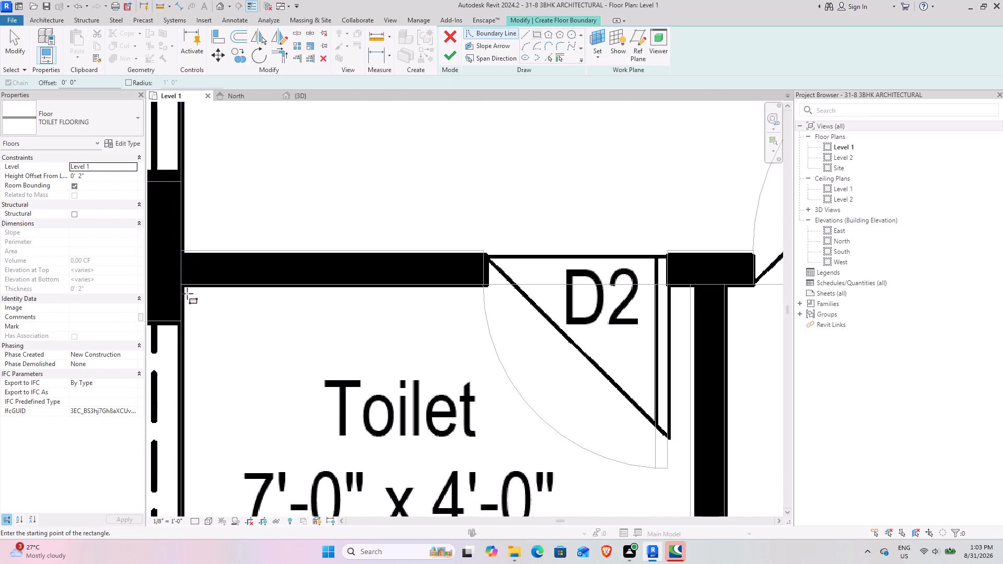
left_click(185, 288)
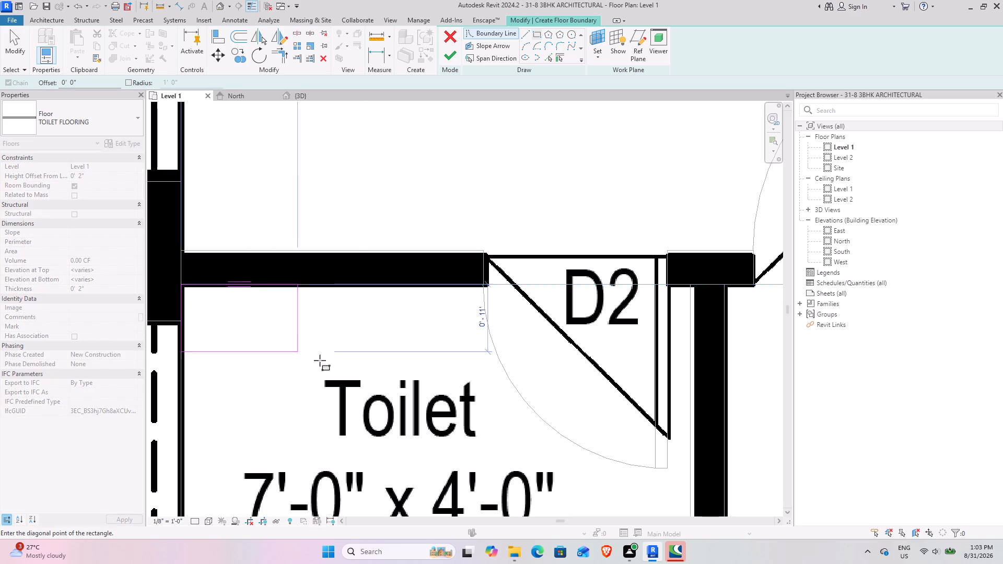
scroll(390, 395, "down", 3)
middle_click_drag(407, 371, 310, 294)
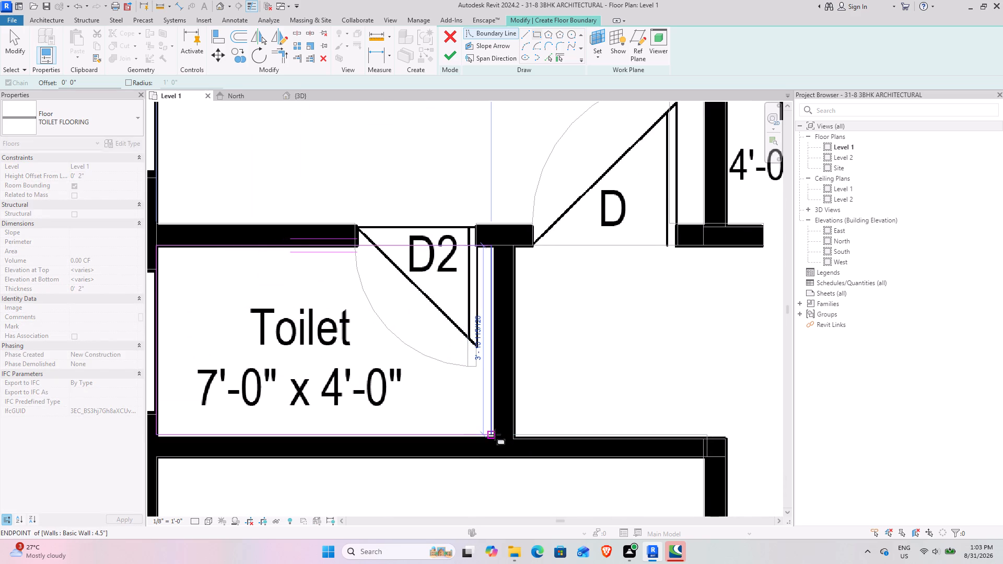
left_click(495, 434)
Sketch a rectangular floor boundary inside the walls of the 4'-0" x 6'-0" toilet above the pooja room.
middle_click_drag(591, 334, 476, 370)
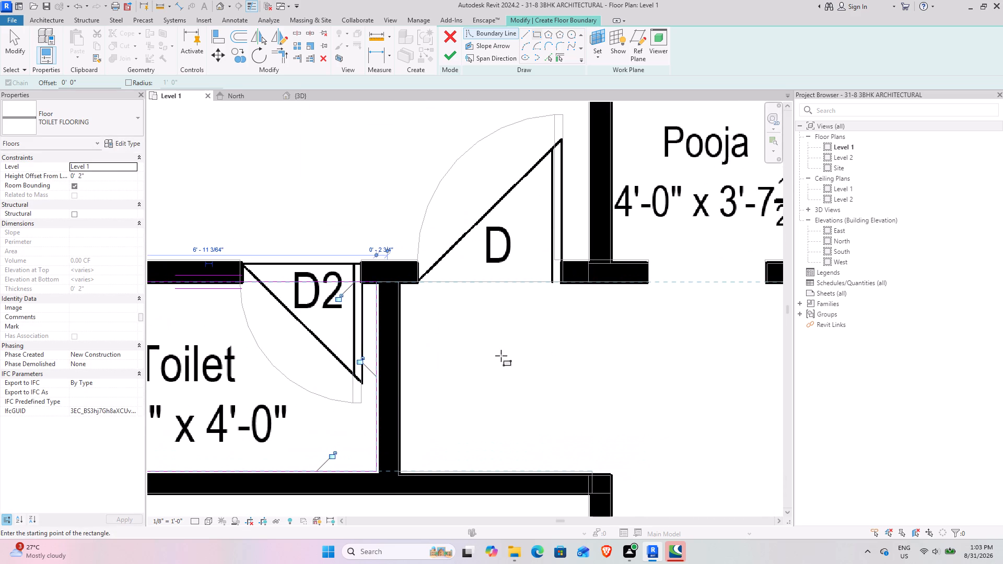
middle_click_drag(522, 349, 261, 432)
middle_click_drag(480, 298, 392, 489)
scroll(366, 328, "down", 3)
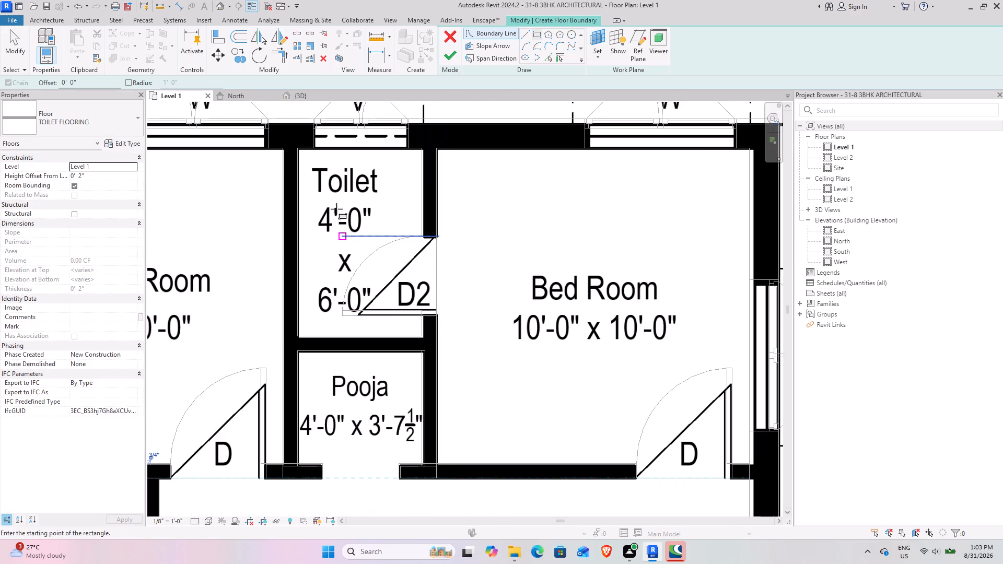
left_click(298, 148)
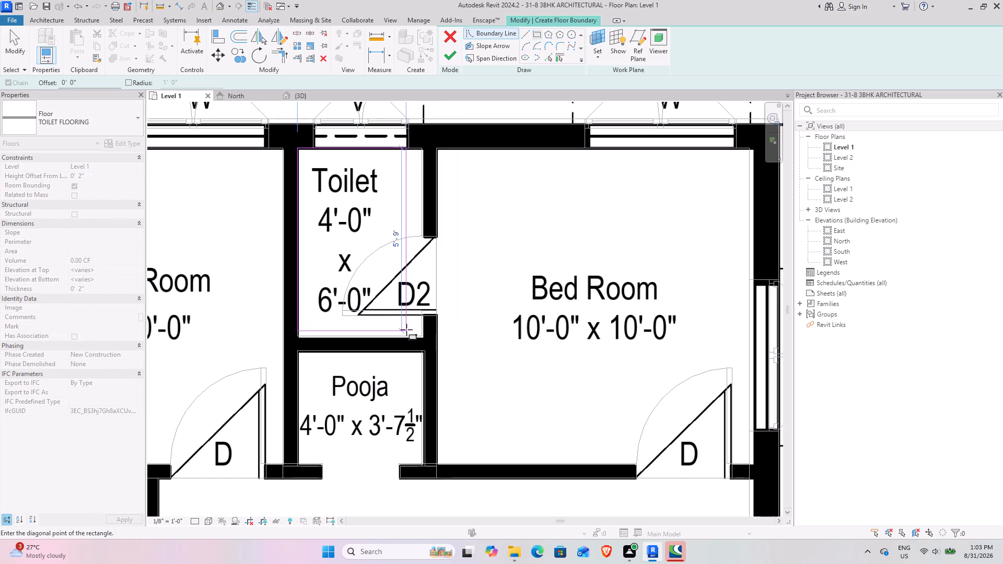
left_click(426, 339)
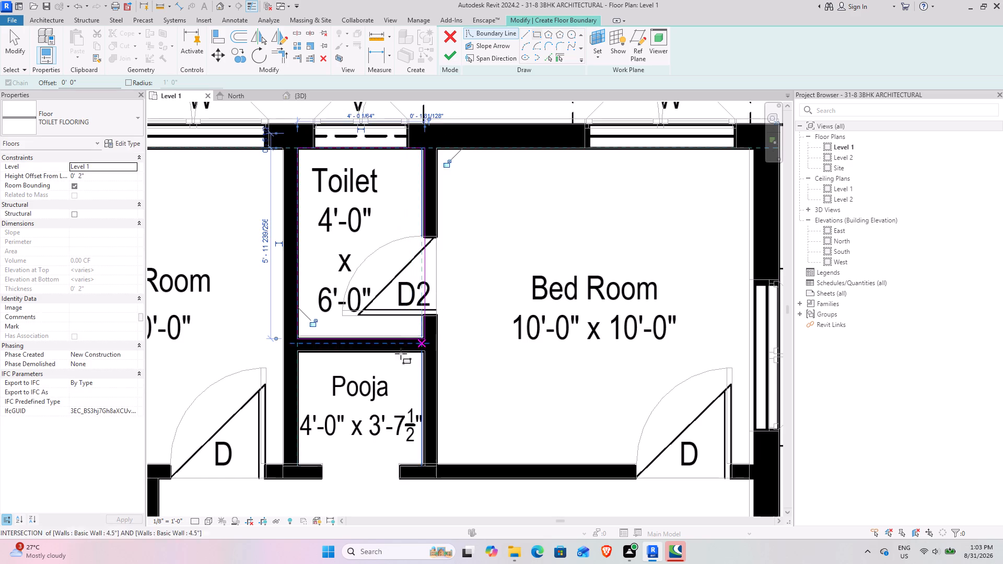
Align the lower and right boundary lines of the 7'-0" x 4'-0" toilet floor with the adjoining wall faces.
scroll(351, 368, "down", 4)
middle_click_drag(321, 385, 625, 263)
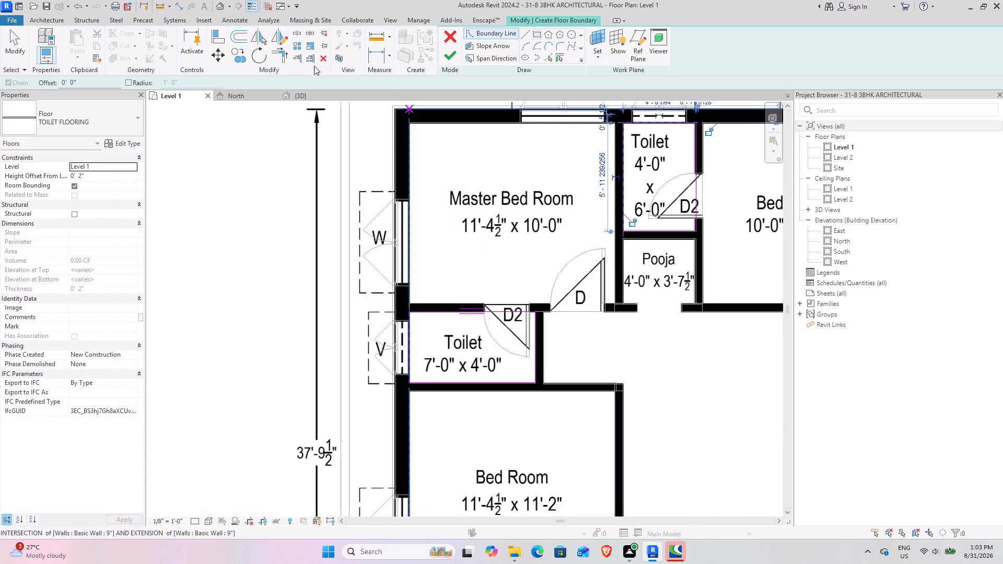
left_click(225, 37)
scroll(515, 380, "up", 8)
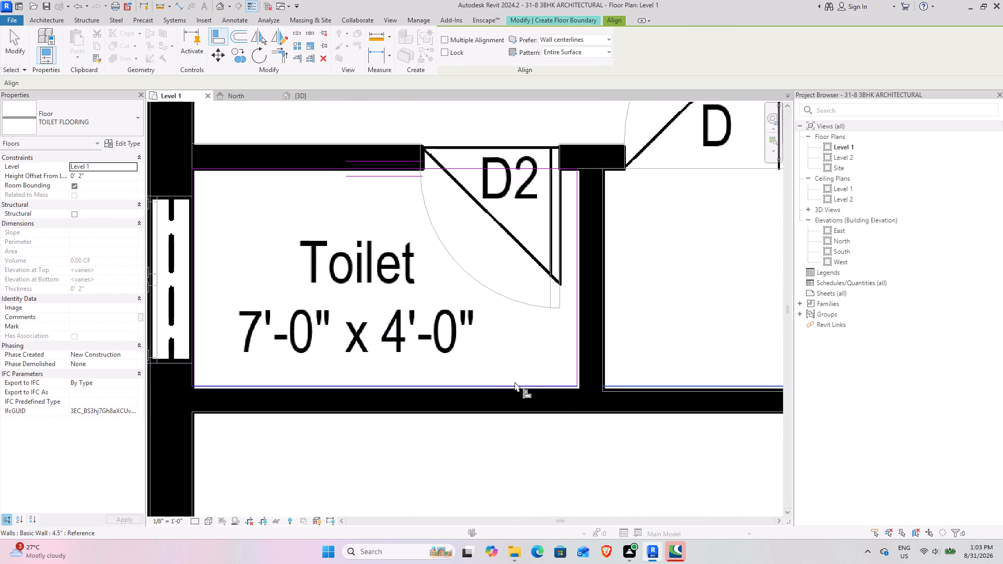
scroll(515, 382, "up", 3)
left_click(558, 391)
left_click(555, 382)
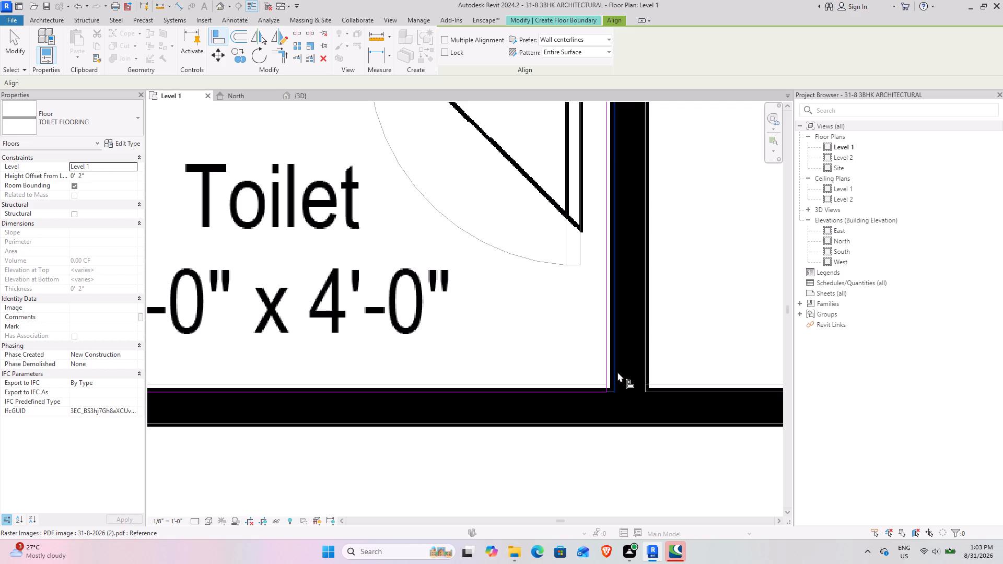
left_click(617, 371)
left_click(608, 363)
Align the upper boundary line of the 7'-0" x 4'-0" toilet floor with the master bedroom side of the D2 door wall.
scroll(509, 309, "down", 4)
middle_click_drag(492, 252, 485, 302)
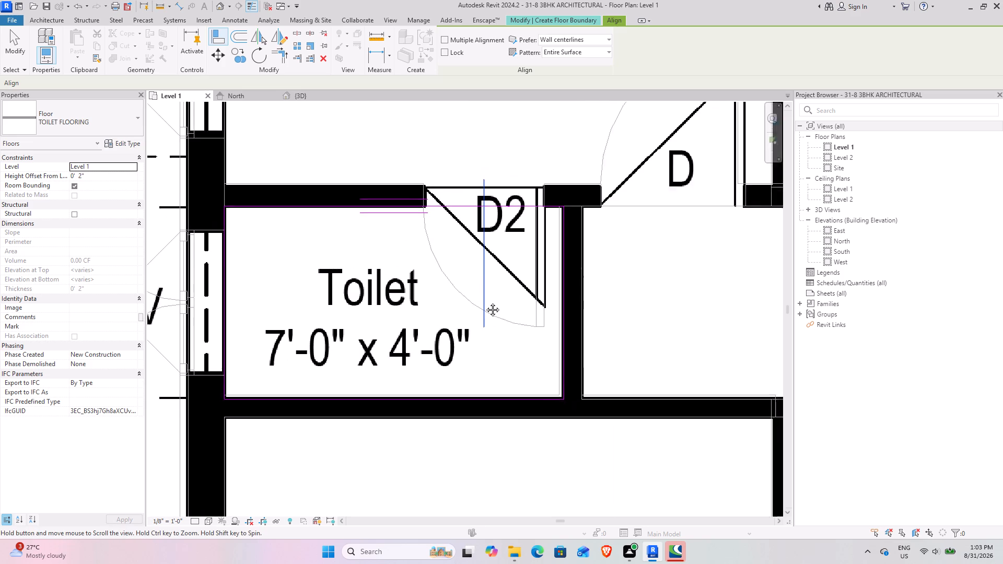
middle_click_drag(485, 302, 458, 434)
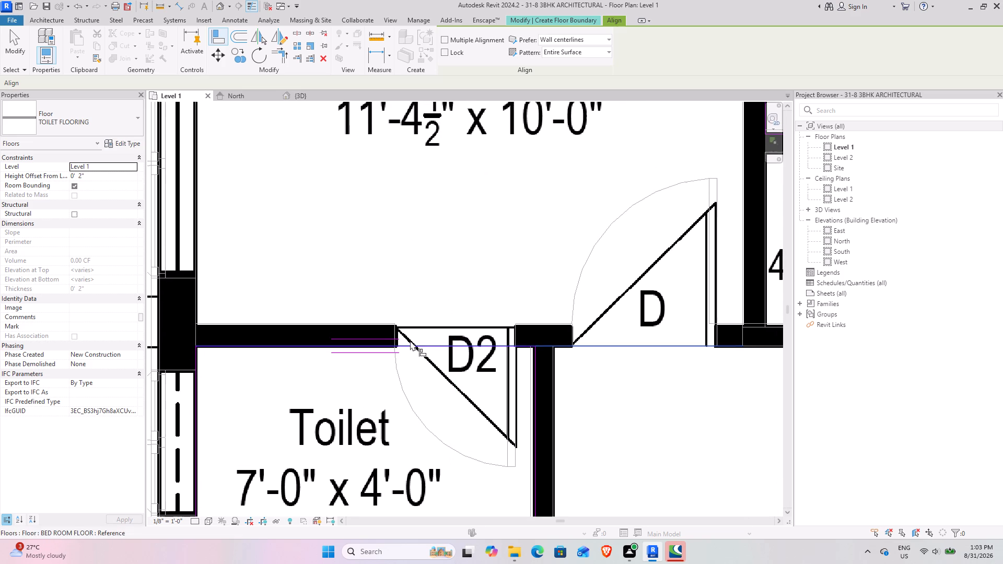
left_click(363, 320)
left_click(379, 342)
scroll(380, 343, "down", 4)
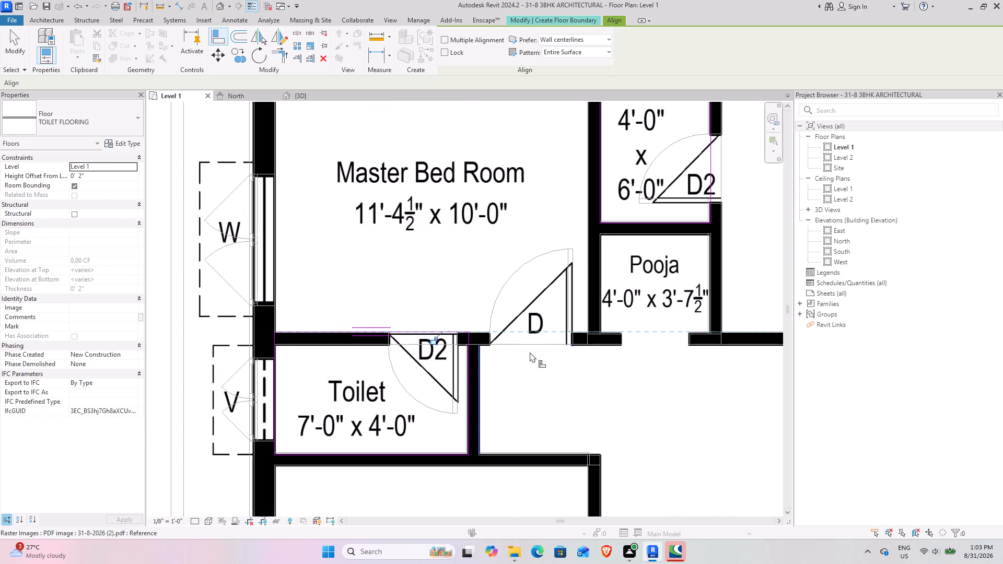
Align the D2 door-side boundary line of the 4'-0" x 6'-0" toilet floor with the bedroom side of that wall.
middle_click_drag(621, 334, 539, 354)
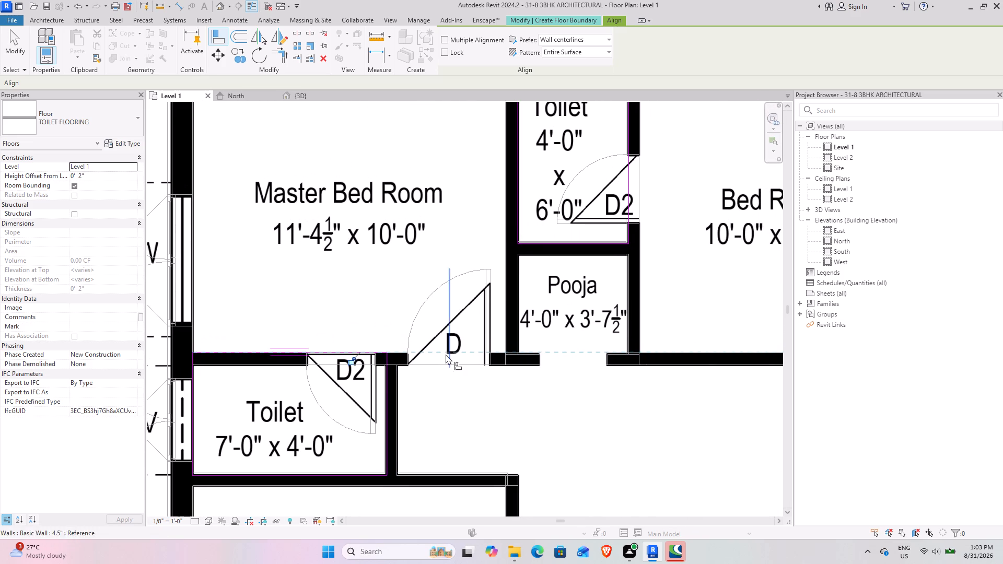
scroll(528, 338, "down", 2)
middle_click_drag(576, 330, 463, 358)
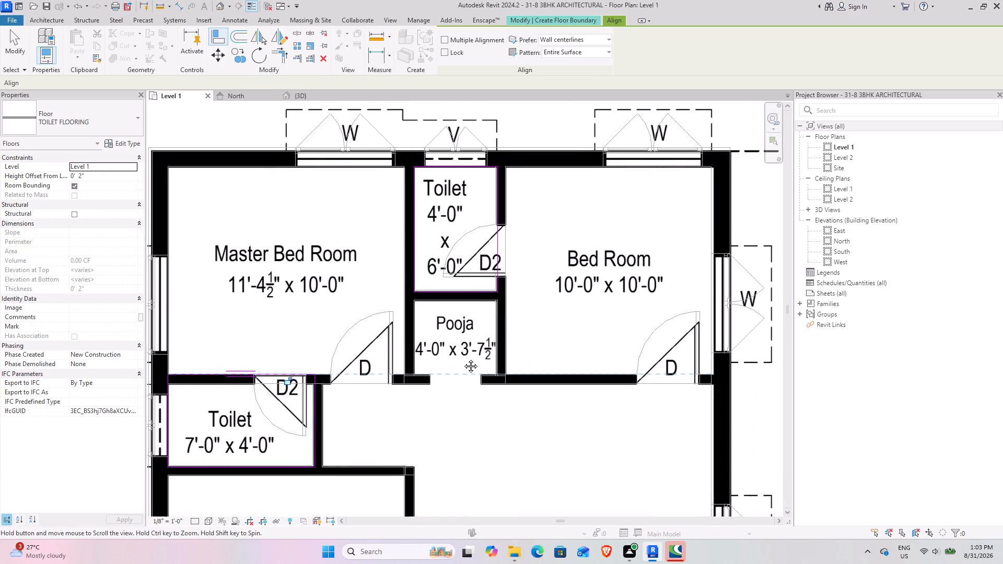
middle_click_drag(463, 358, 400, 384)
scroll(435, 249, "up", 3)
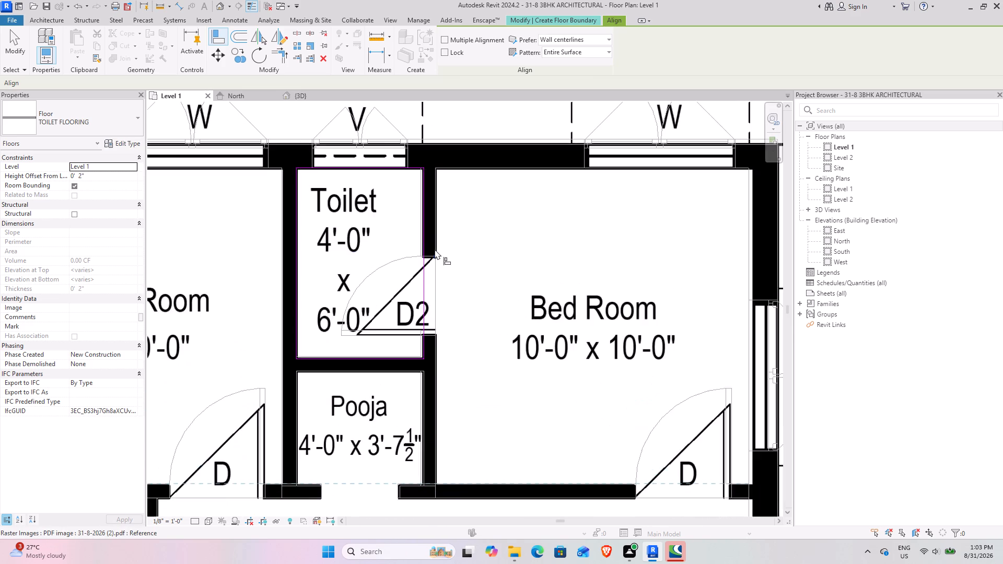
scroll(435, 249, "up", 3)
left_click(437, 278)
left_click(411, 285)
left_click(421, 289)
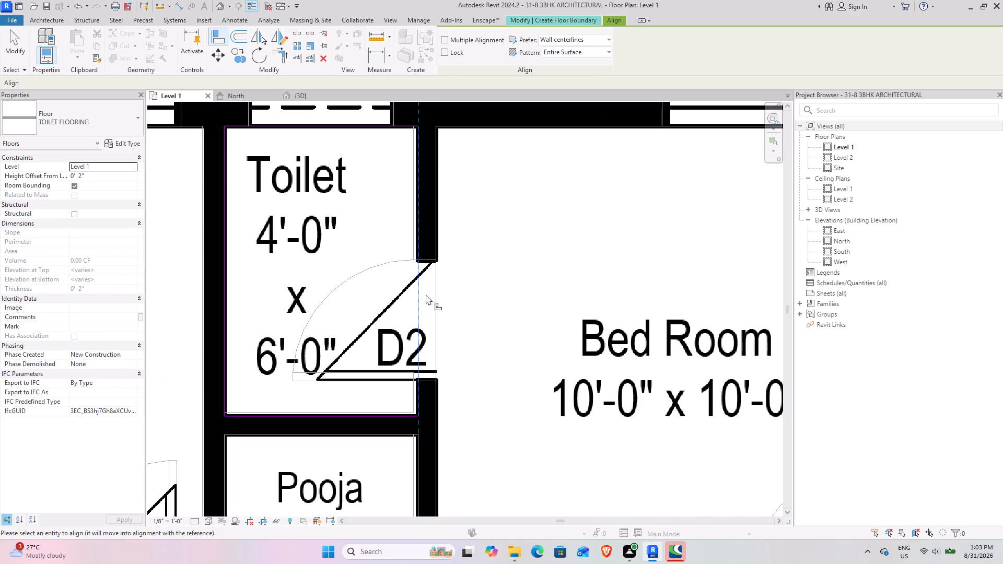
double_click(437, 289)
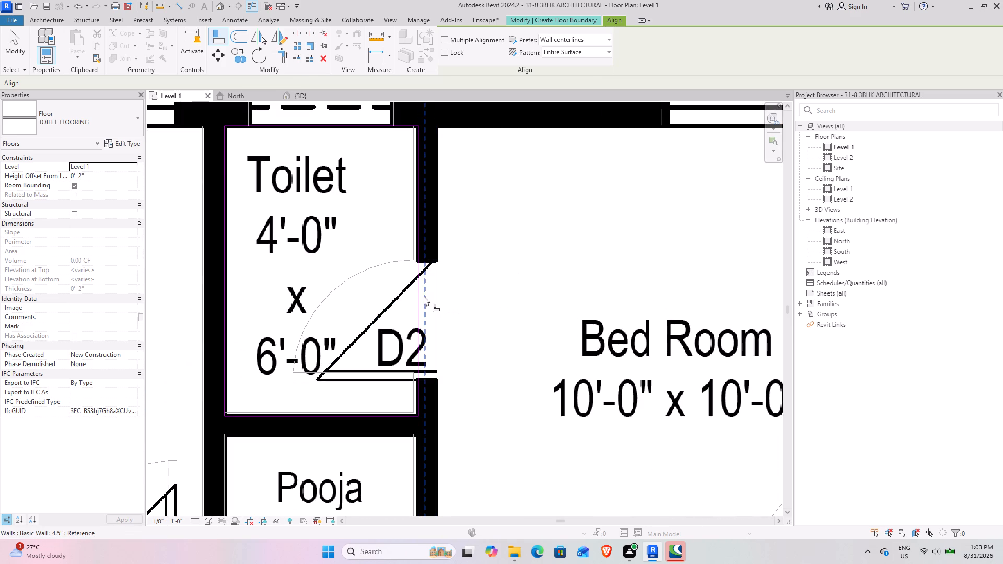
left_click(436, 303)
left_click(417, 302)
scroll(401, 288, "down", 4)
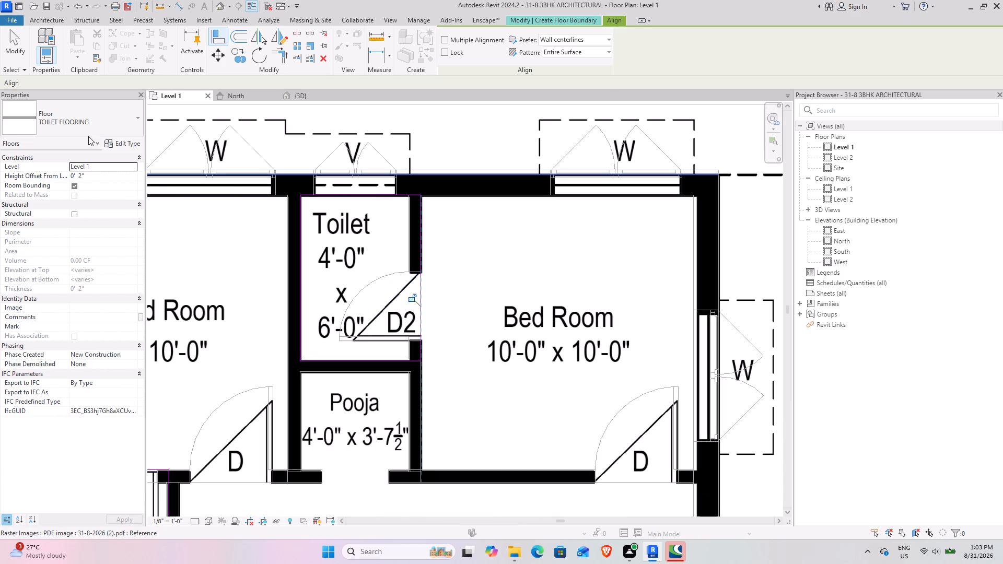
Finish the TOILET FLOORING boundary sketch for both toilets.
left_click(17, 52)
left_click(453, 51)
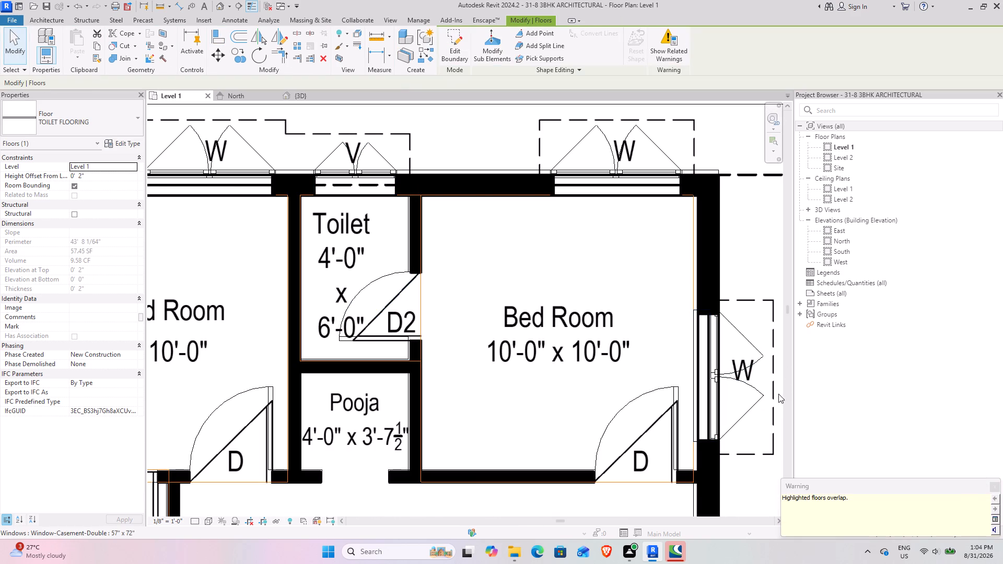
left_click(997, 483)
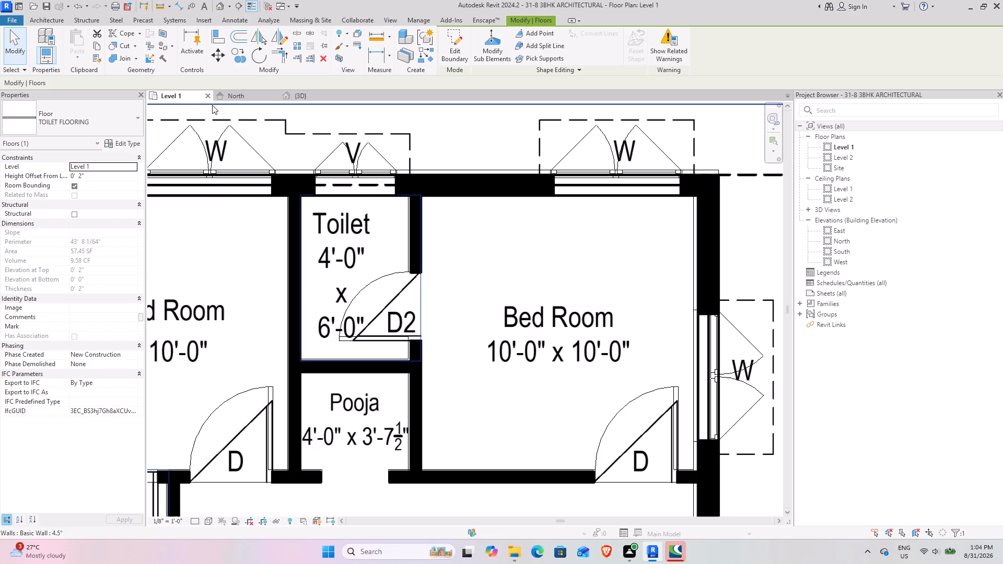
Examine the two toilet floors and their door thresholds in the 3D view.
left_click(298, 99)
scroll(352, 135, "down", 4)
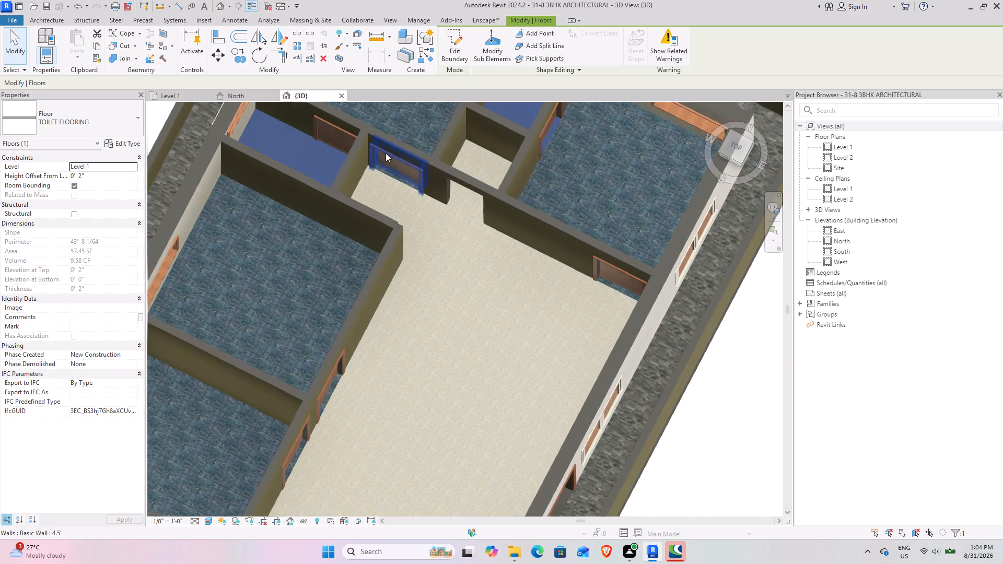
left_click(711, 385)
scroll(410, 223, "down", 4)
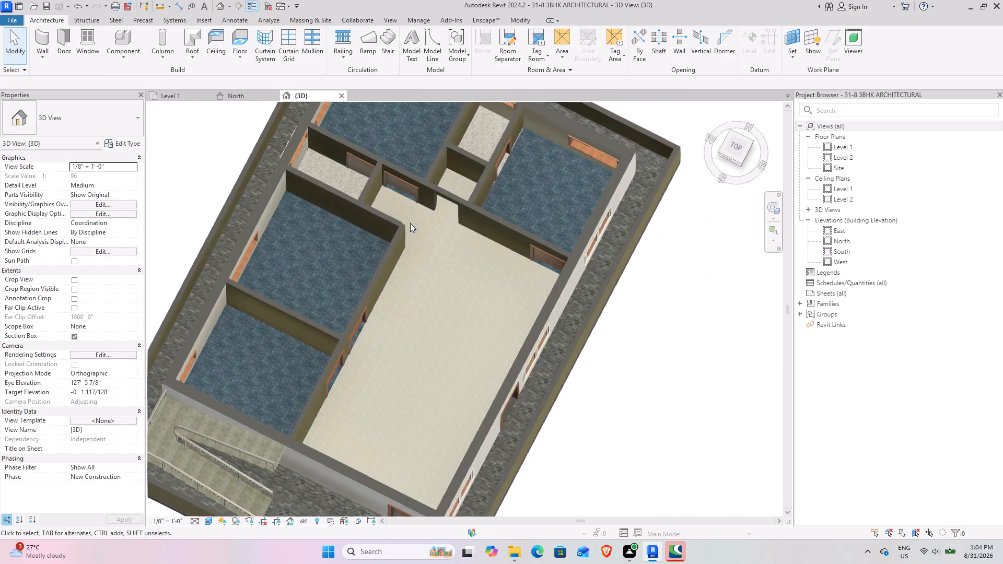
middle_click_drag(317, 246, 274, 225)
scroll(435, 298, "up", 2)
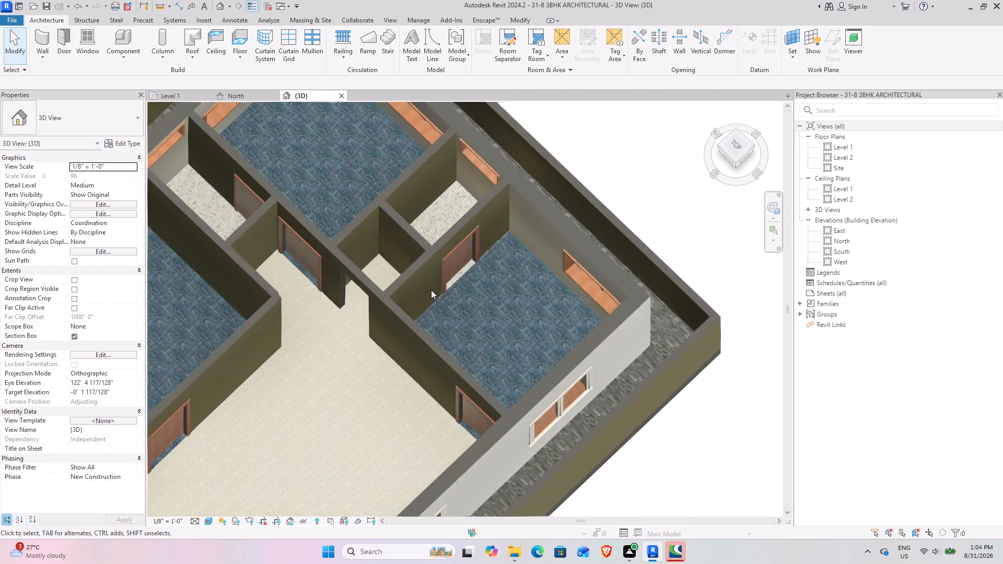
scroll(431, 290, "up", 10)
scroll(377, 347, "down", 7)
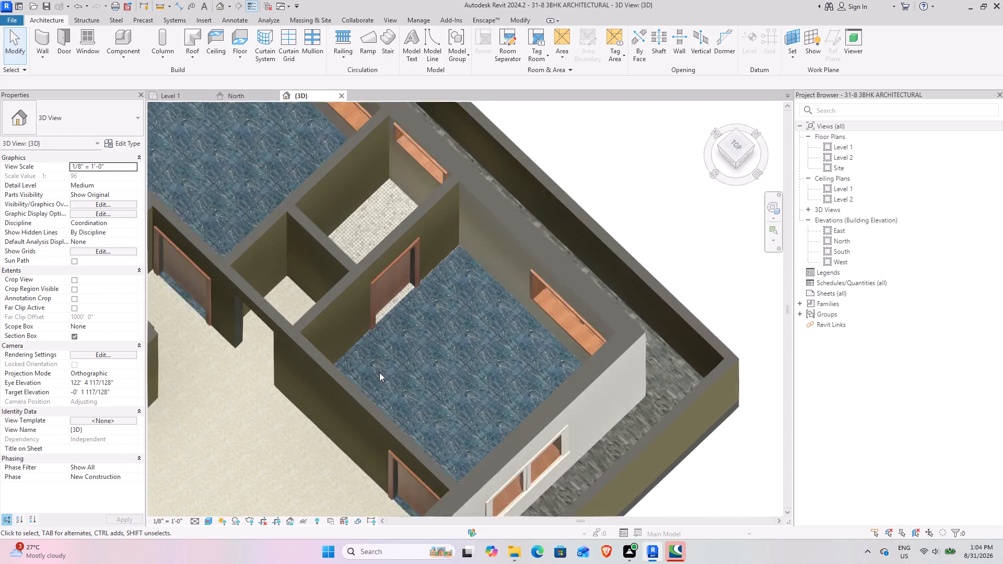
scroll(379, 372, "down", 2)
Inspect the house from several angles in 3D, checking the rooms, staircase front and hall around the pooja opening.
middle_click_drag(310, 385, 543, 263)
scroll(495, 311, "down", 4)
middle_click_drag(476, 395, 555, 285, "shift")
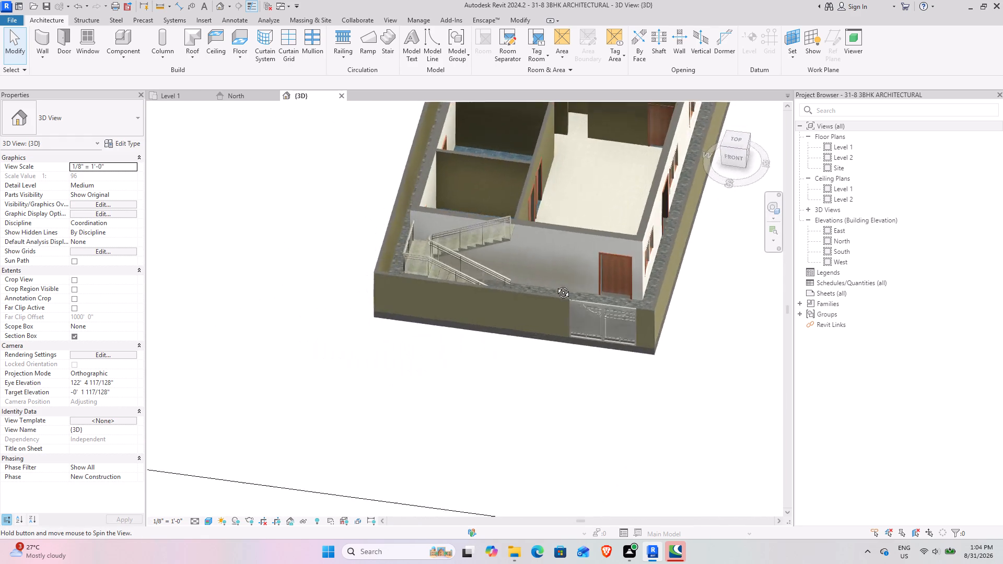
middle_click_drag(555, 285, 479, 315, "shift")
middle_click_drag(470, 317, 400, 362)
scroll(422, 269, "up", 2)
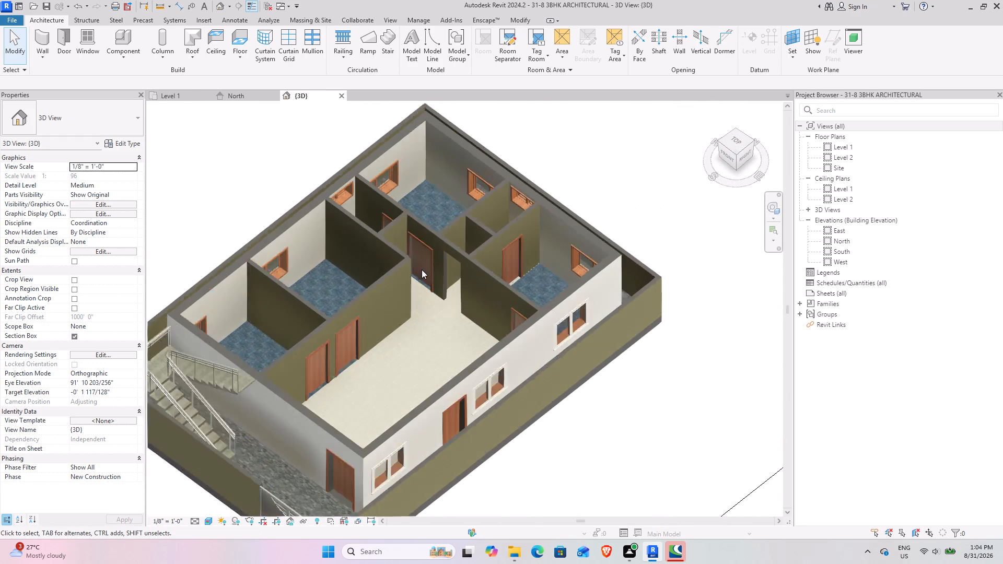
scroll(422, 269, "up", 1)
scroll(442, 356, "up", 6)
scroll(444, 363, "down", 7)
middle_click_drag(433, 374, 514, 419, "shift")
middle_click_drag(506, 310, 413, 406)
middle_click_drag(441, 308, 435, 350, "shift")
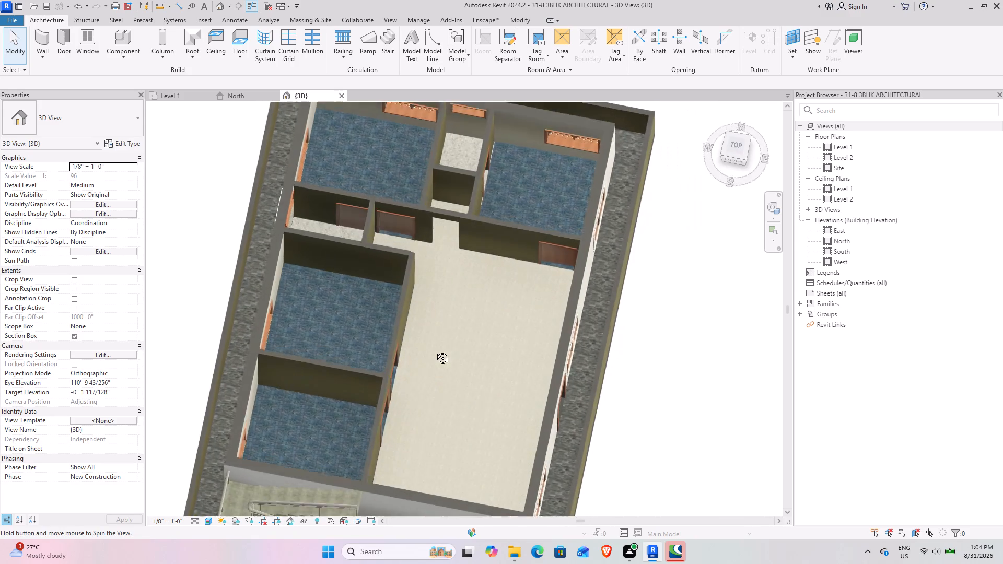
middle_click_drag(435, 350, 426, 283, "shift")
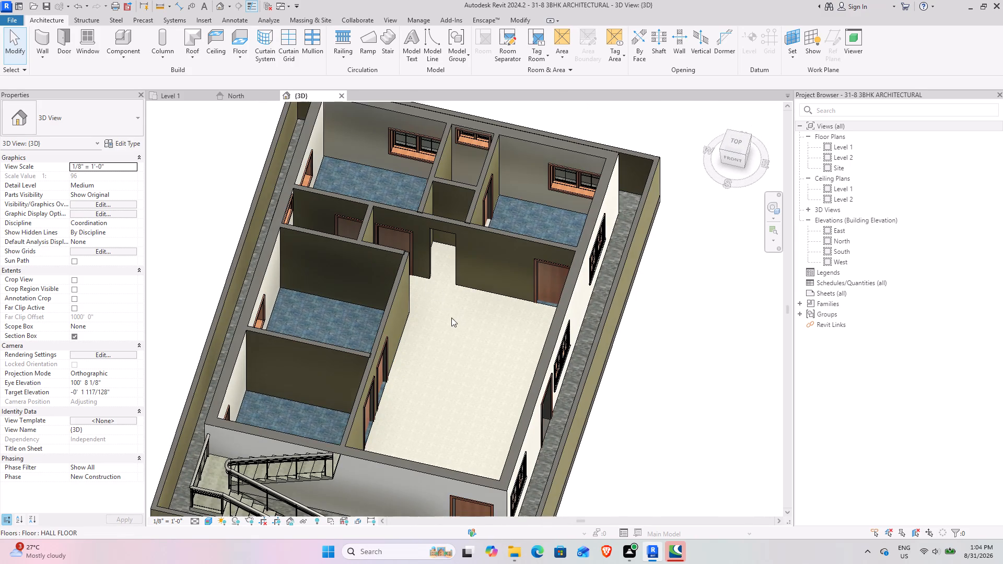
middle_click_drag(448, 316, 454, 287)
middle_click_drag(454, 287, 428, 380)
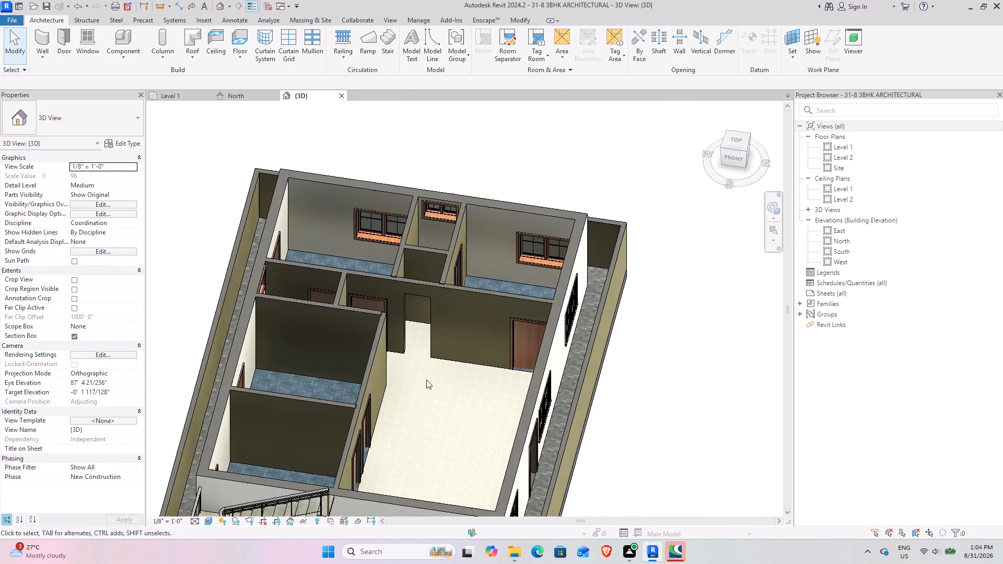
middle_click_drag(420, 377, 443, 369, "shift")
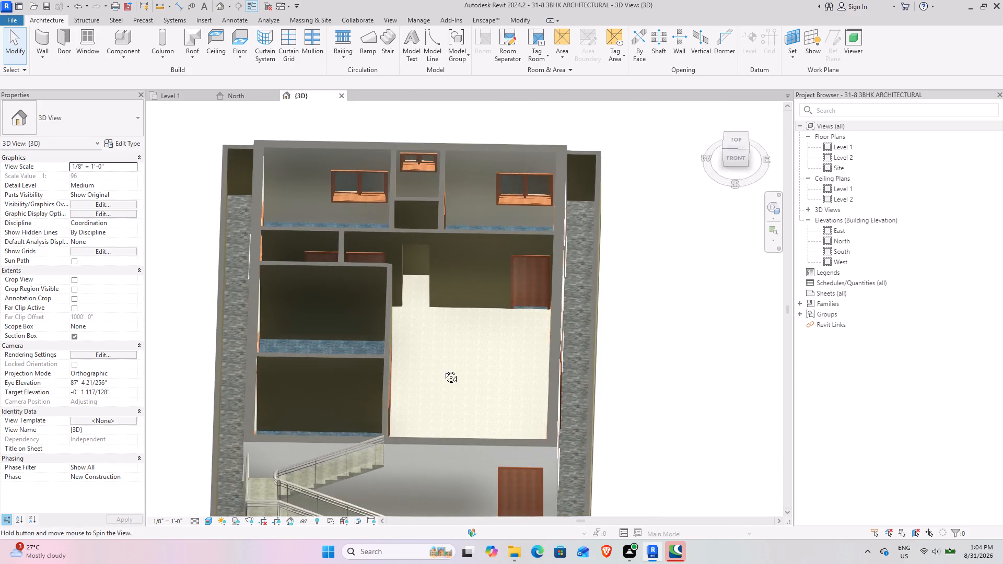
middle_click_drag(443, 369, 443, 370, "shift")
scroll(422, 354, "up", 4)
middle_click_drag(423, 355, 446, 287, "shift")
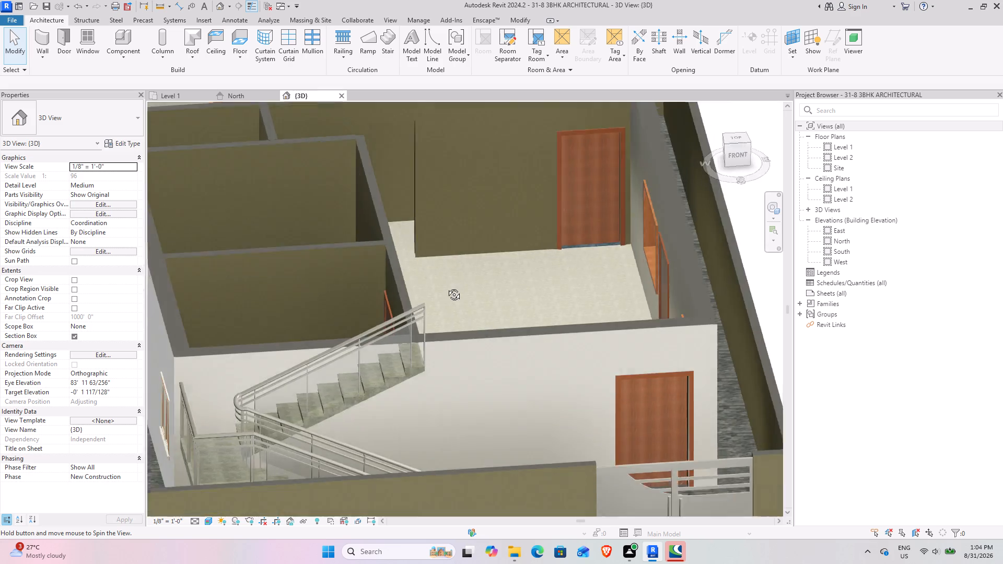
middle_click_drag(446, 287, 425, 325, "shift")
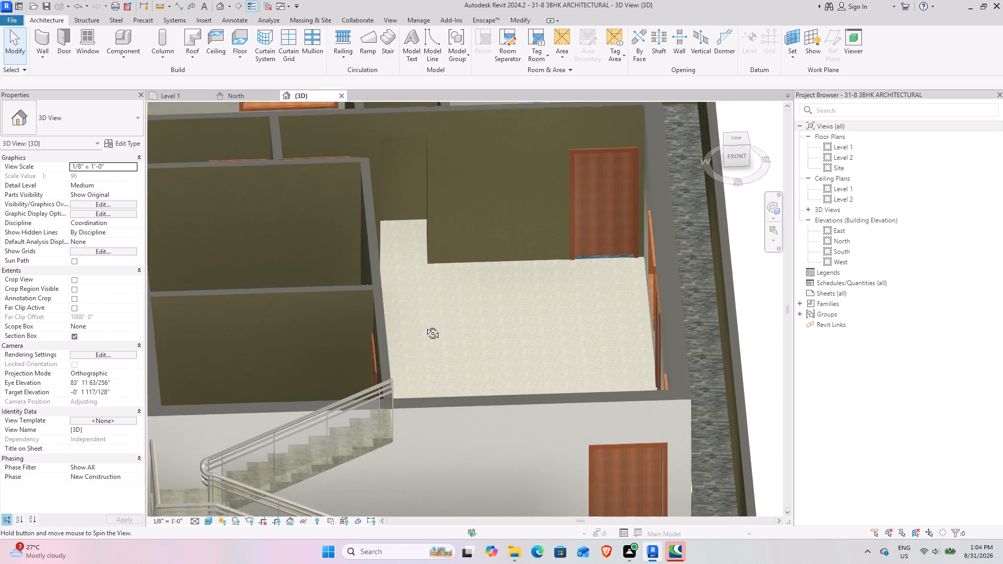
middle_click_drag(425, 325, 401, 380, "shift")
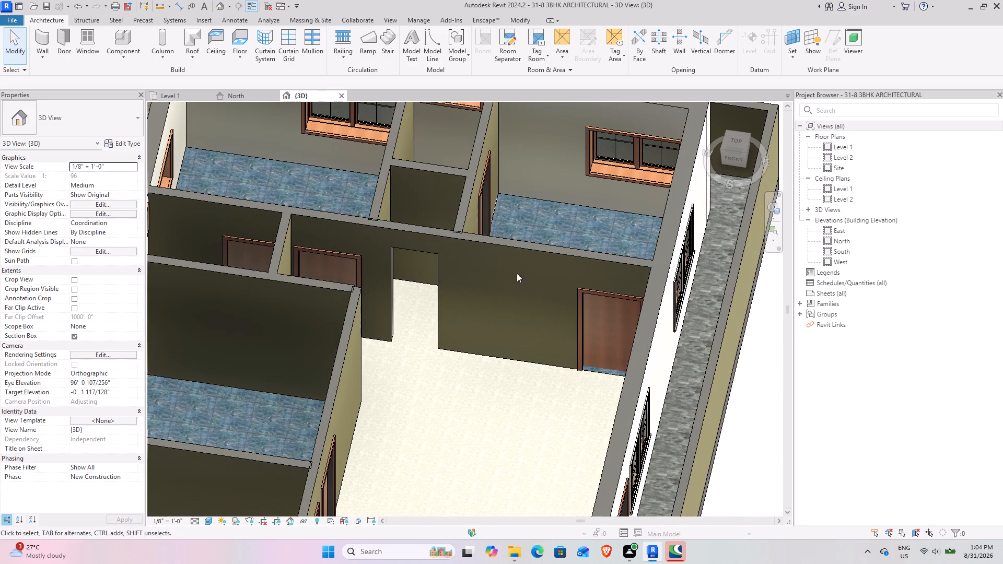
Set the distance from the wall top to the head of the pooja room's wall opening to 2.5 feet.
left_click(405, 250)
scroll(423, 268, "up", 3)
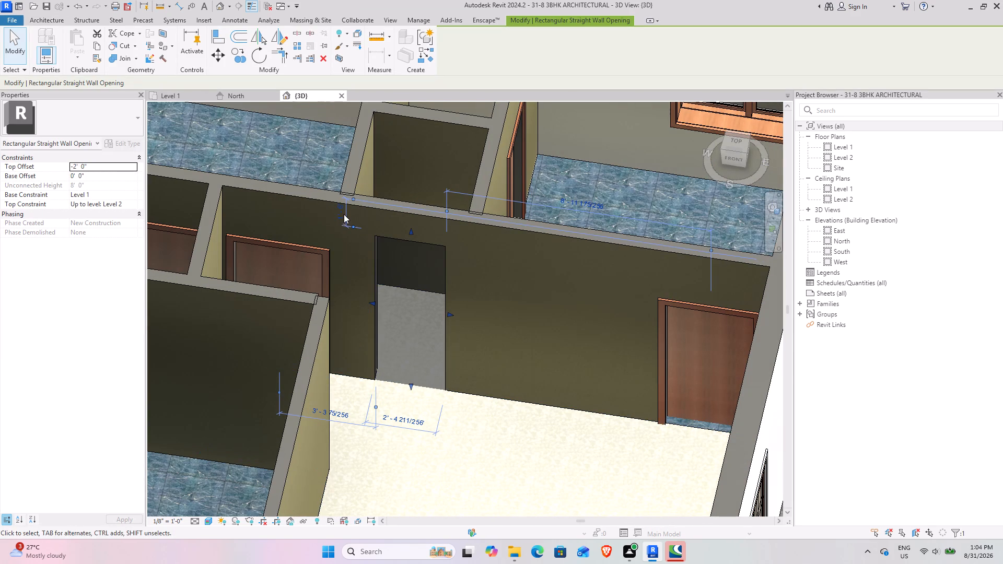
scroll(343, 209, "up", 7)
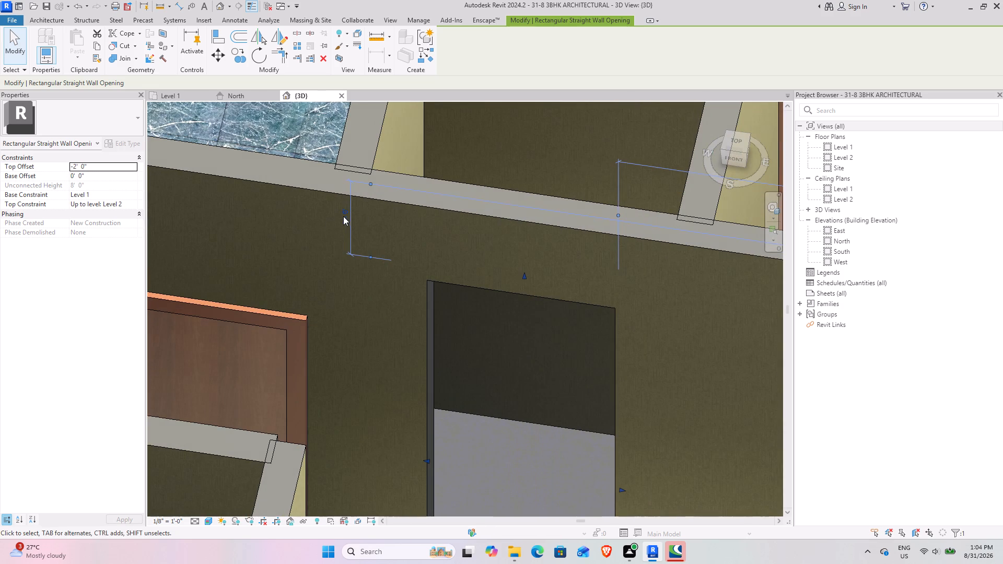
left_click(343, 216)
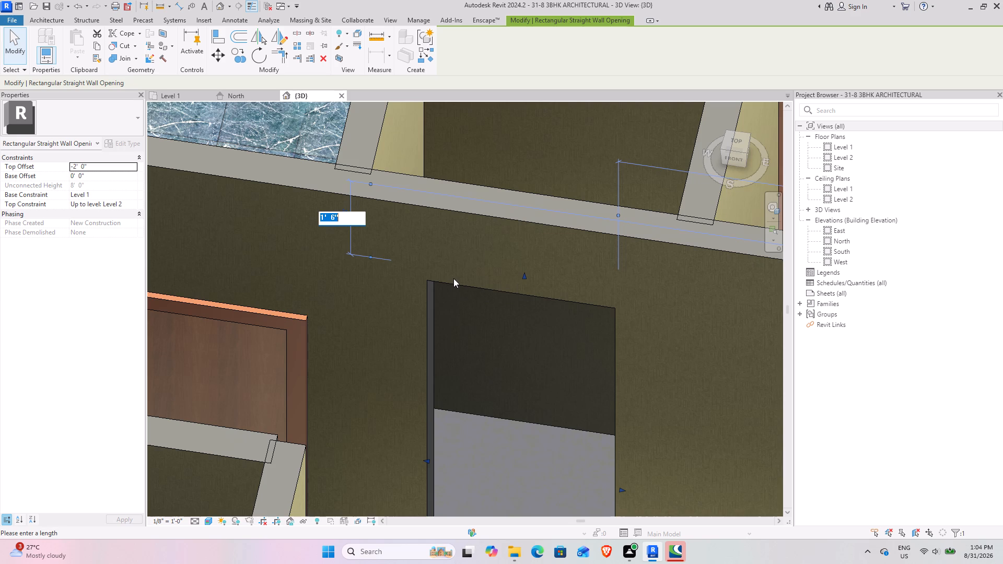
type("2.5")
key("Return")
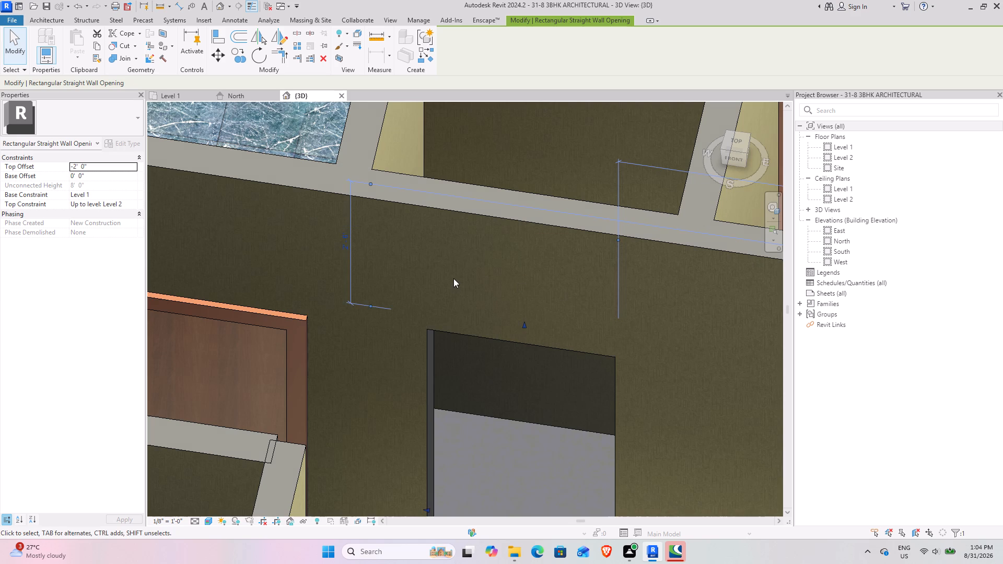
scroll(460, 274, "down", 14)
left_click(715, 352)
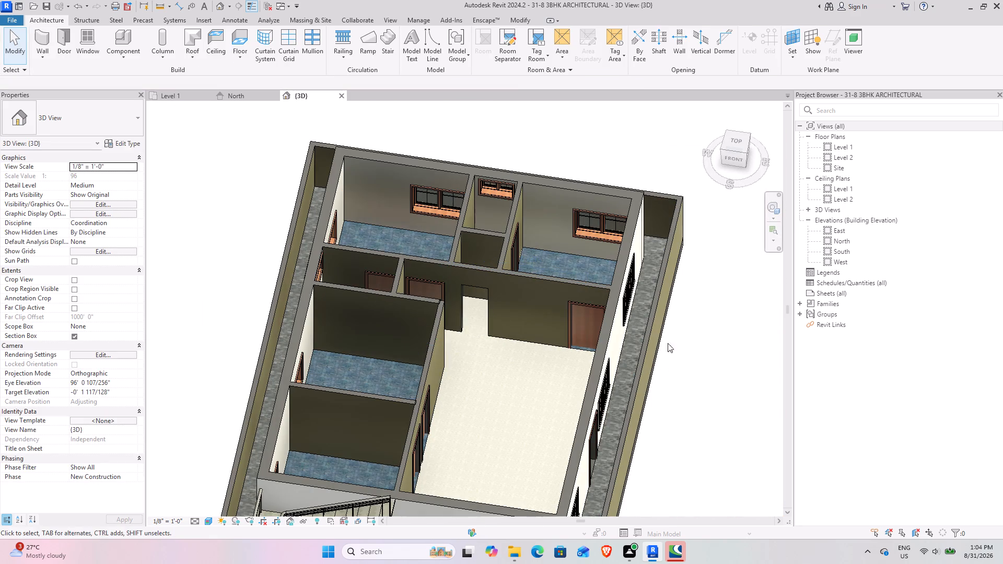
Review the whole house model in 3D, including the pooja opening, room floors, external staircase and front gate.
middle_click_drag(475, 325, 463, 195, "shift")
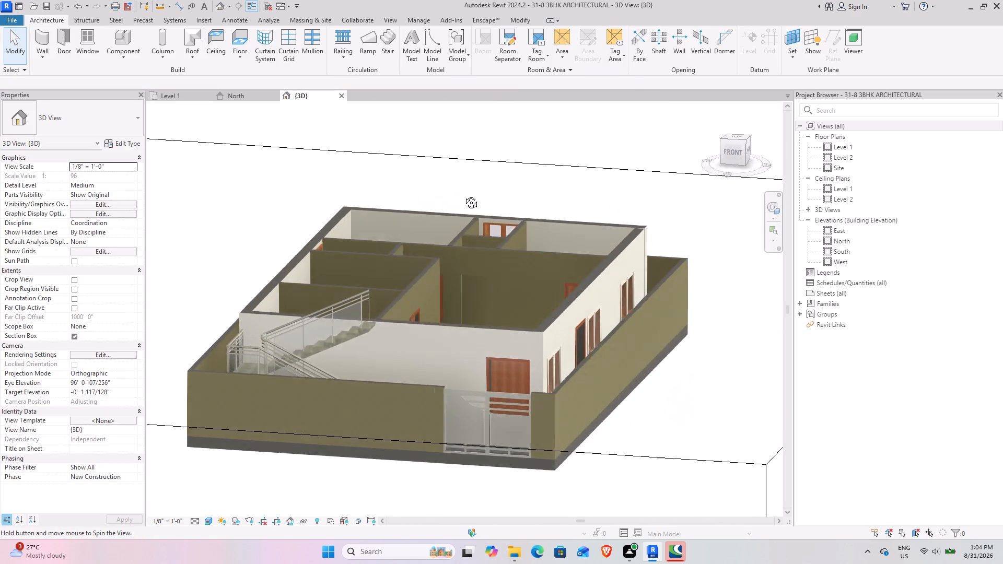
middle_click_drag(463, 195, 469, 332, "shift")
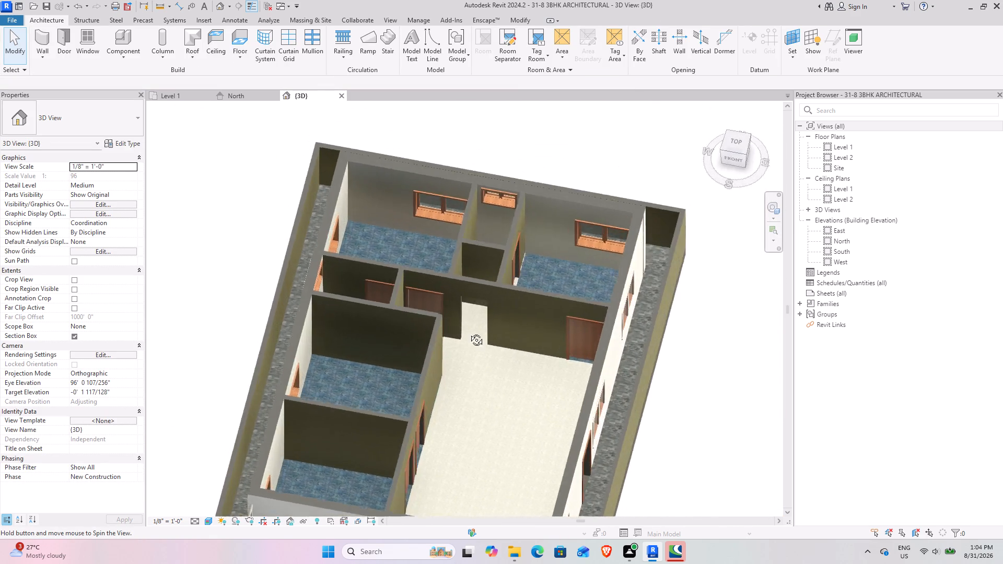
middle_click_drag(469, 332, 449, 285, "shift")
scroll(460, 316, "down", 4)
middle_click_drag(450, 374, 568, 321, "shift")
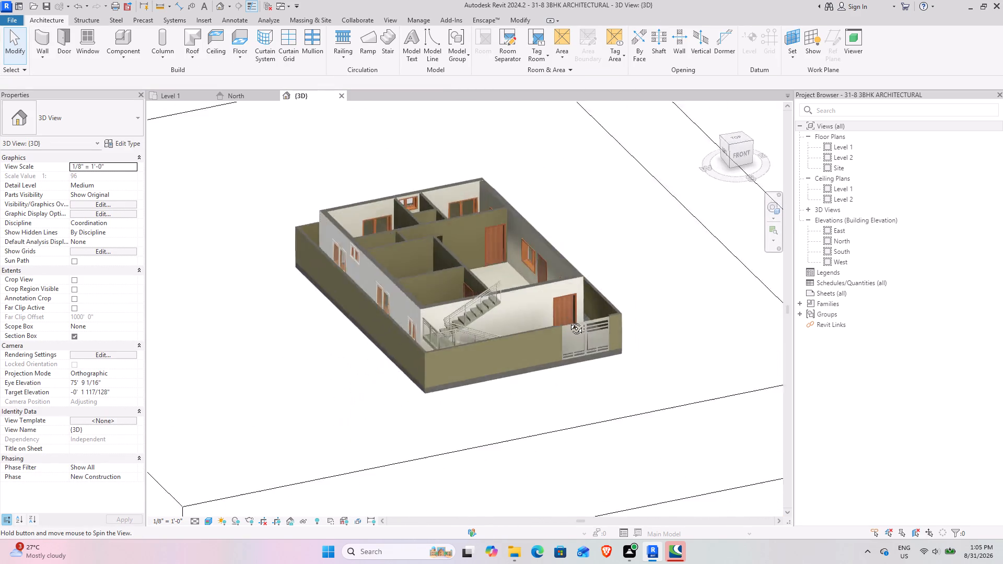
middle_click_drag(568, 321, 379, 404, "shift")
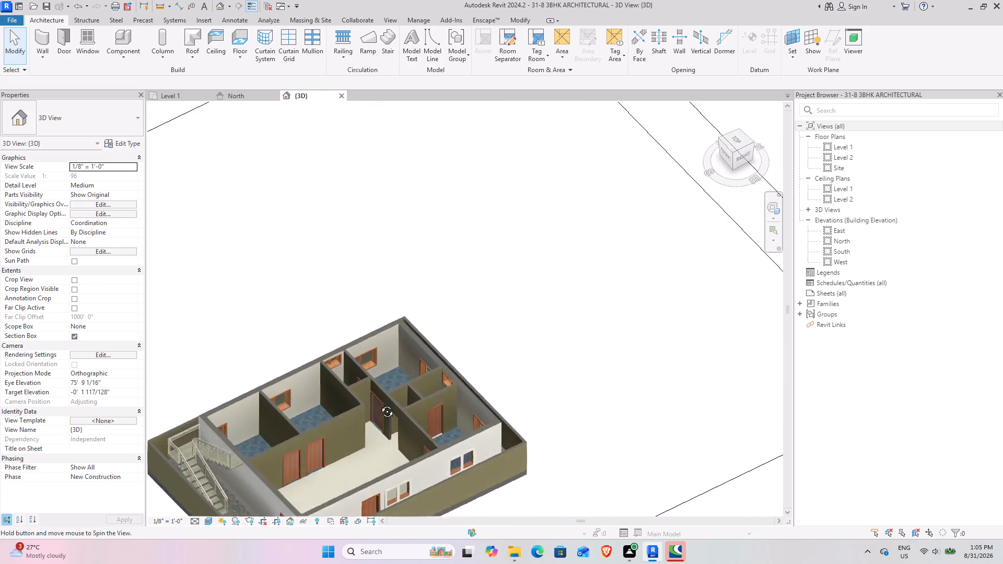
middle_click_drag(379, 404, 382, 409, "shift")
middle_click_drag(384, 404, 508, 248)
scroll(462, 365, "up", 4)
middle_click_drag(463, 434, 550, 390, "shift")
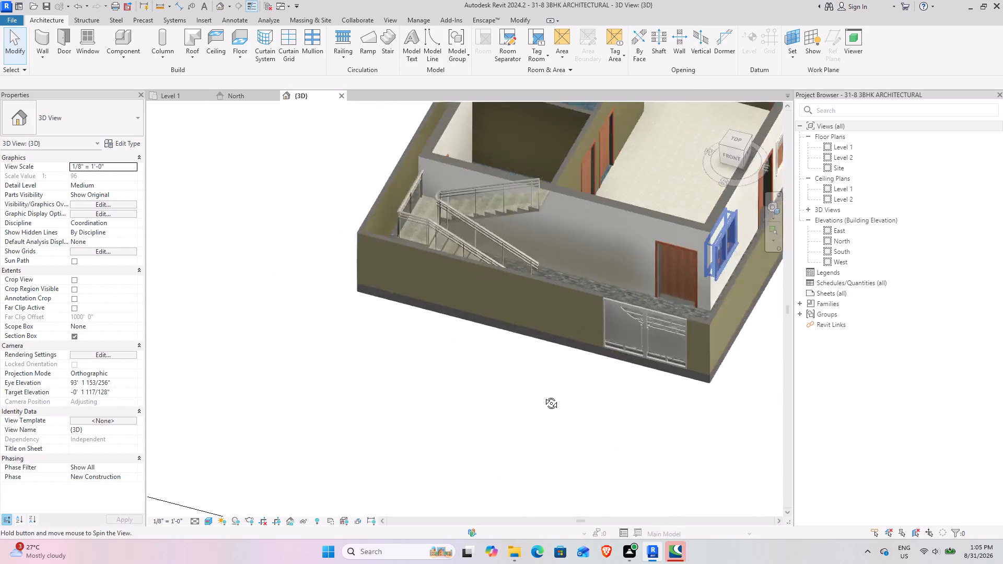
middle_click_drag(550, 390, 553, 386, "shift")
middle_click_drag(526, 377, 166, 370)
middle_click_drag(416, 330, 428, 440)
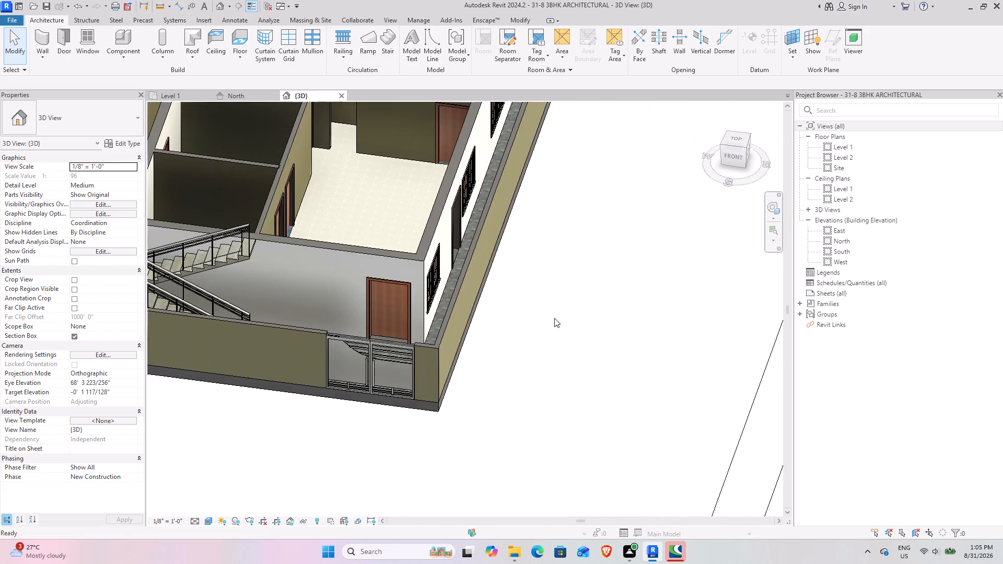
middle_click_drag(551, 320, 517, 423)
scroll(521, 421, "down", 4)
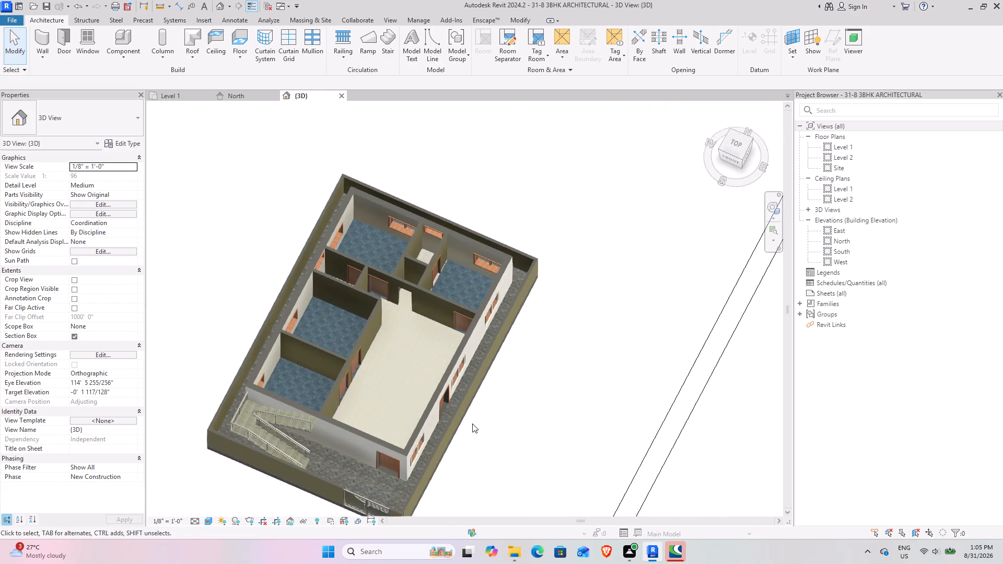
middle_click_drag(468, 421, 437, 295, "shift")
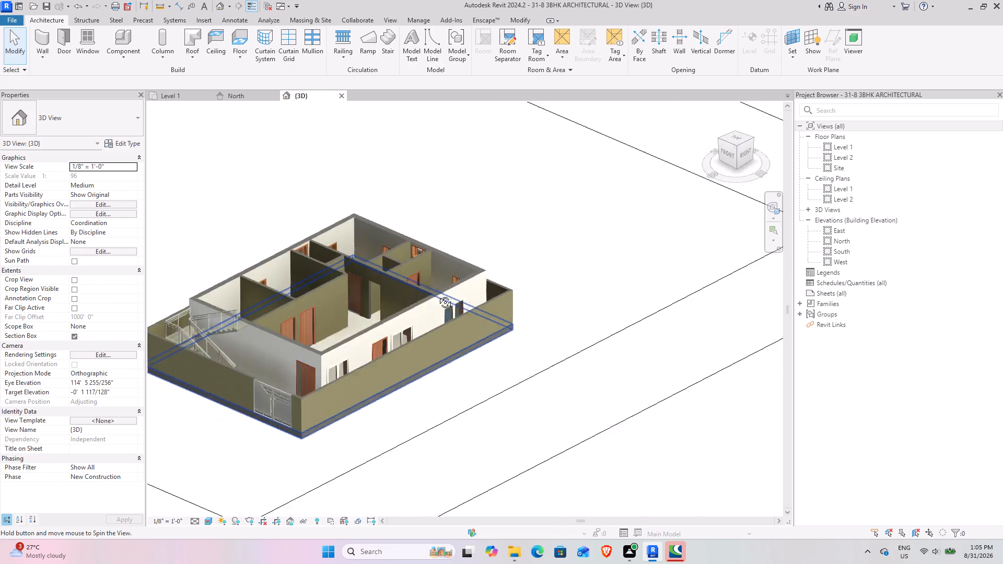
middle_click_drag(437, 295, 469, 360, "shift")
scroll(367, 454, "up", 3)
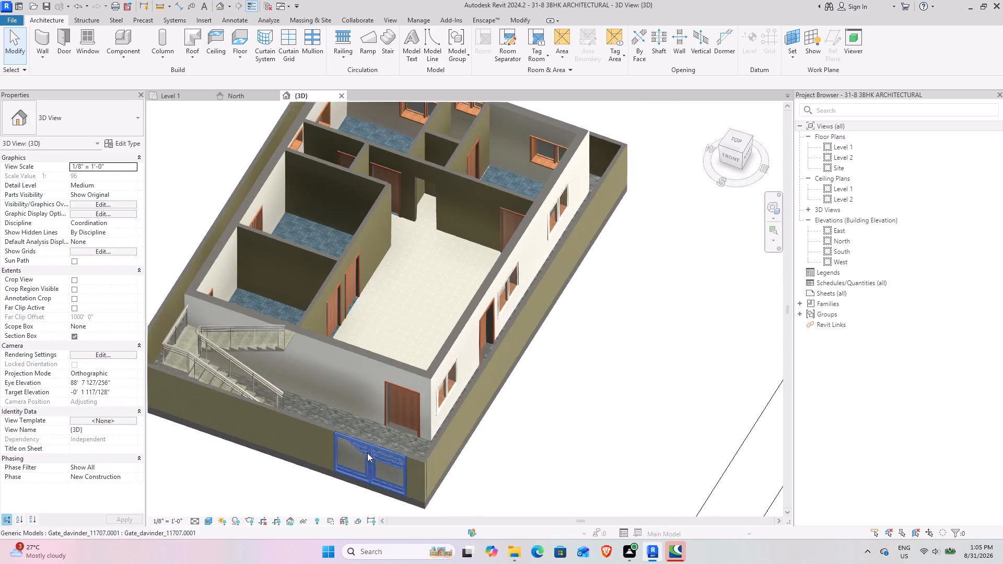
Examine the model in 3D around the front entrance and gate, the rear rooms and their windows, and the hall.
scroll(403, 426, "up", 6)
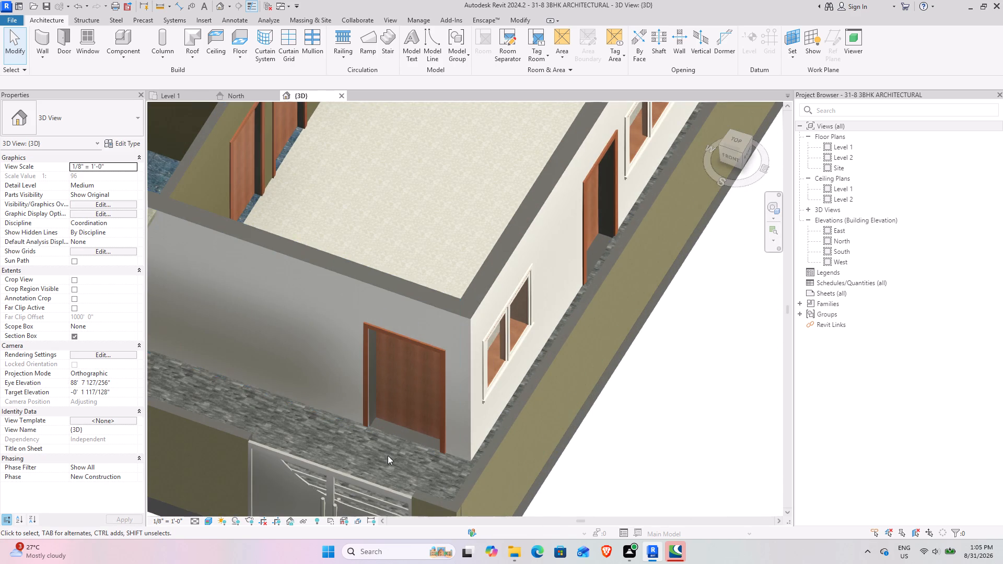
scroll(388, 455, "down", 3)
middle_click_drag(381, 456, 463, 410, "shift")
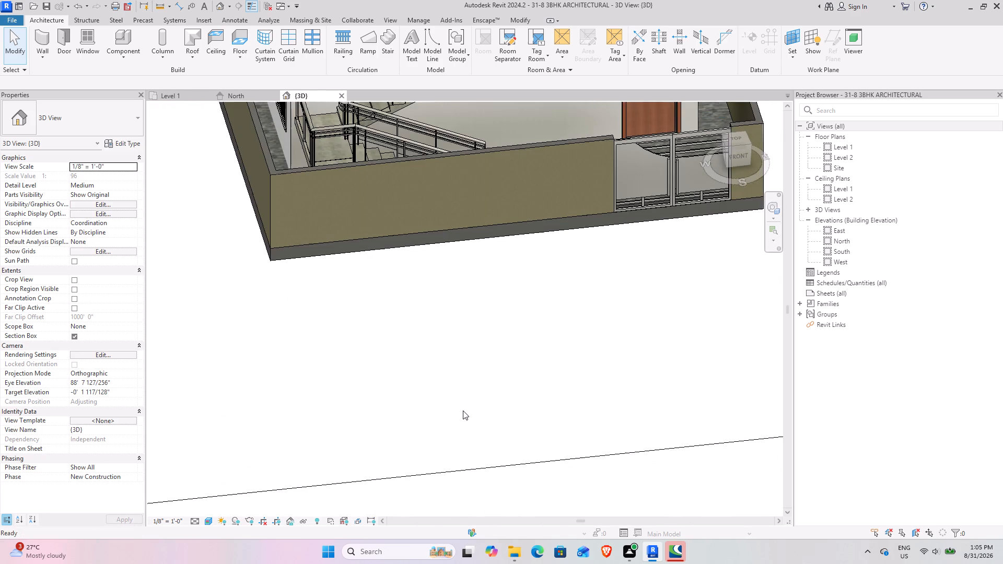
middle_click_drag(463, 410, 381, 473)
scroll(474, 389, "down", 4)
middle_click_drag(544, 383, 467, 390)
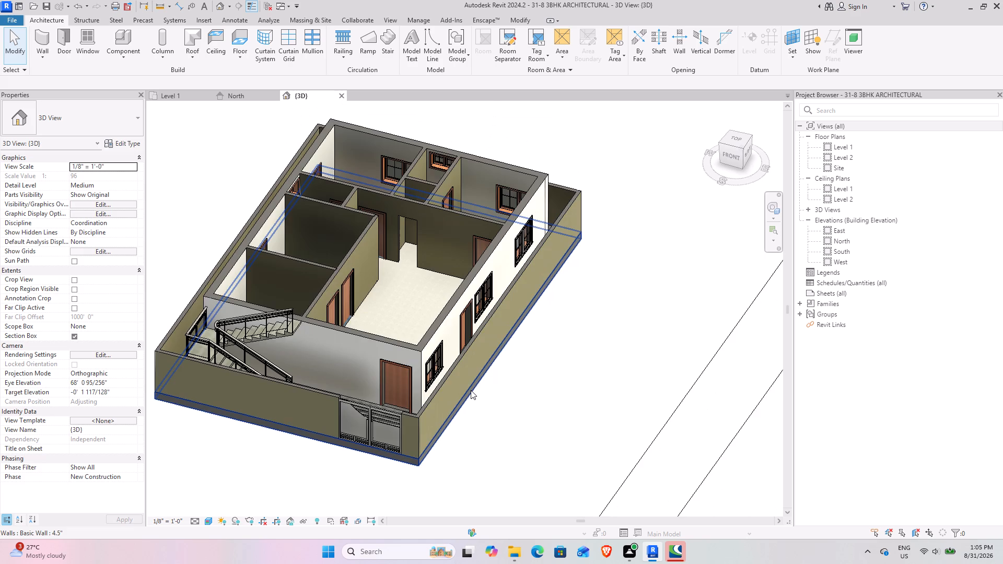
scroll(471, 389, "down", 3)
middle_click_drag(401, 355, 422, 365)
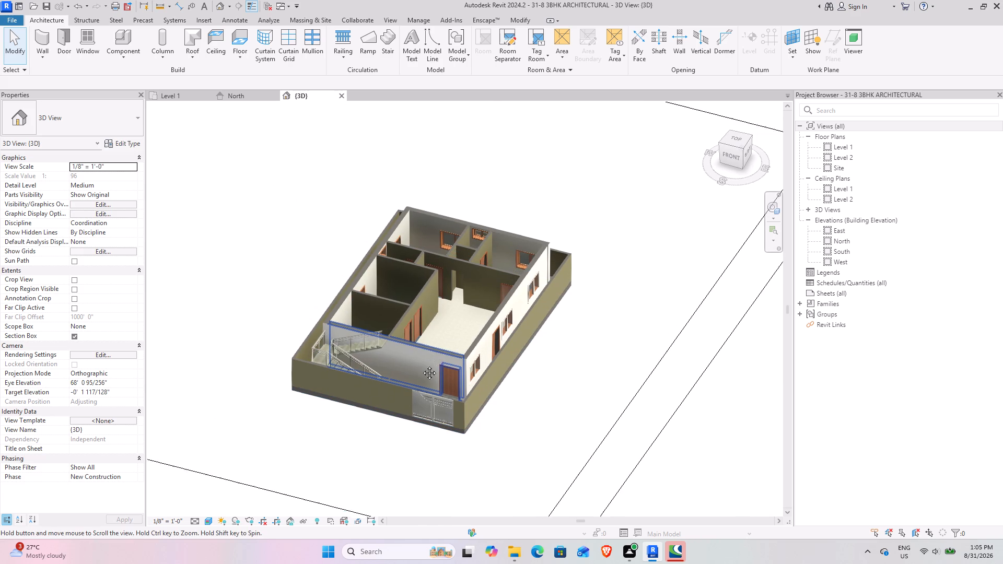
middle_click_drag(422, 365, 422, 366)
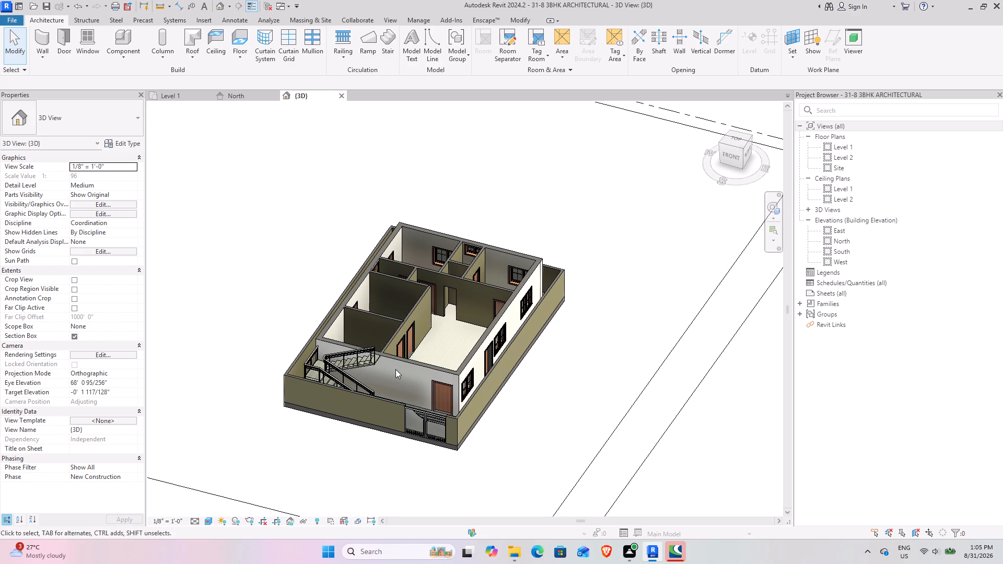
scroll(498, 277, "up", 4)
scroll(415, 271, "up", 4)
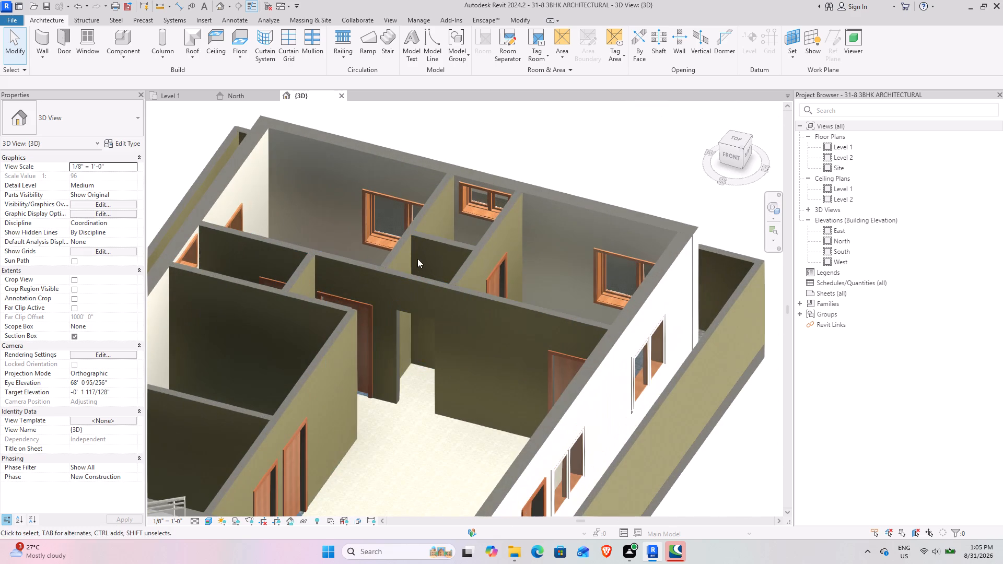
middle_click_drag(431, 194, 428, 267)
scroll(360, 280, "up", 7)
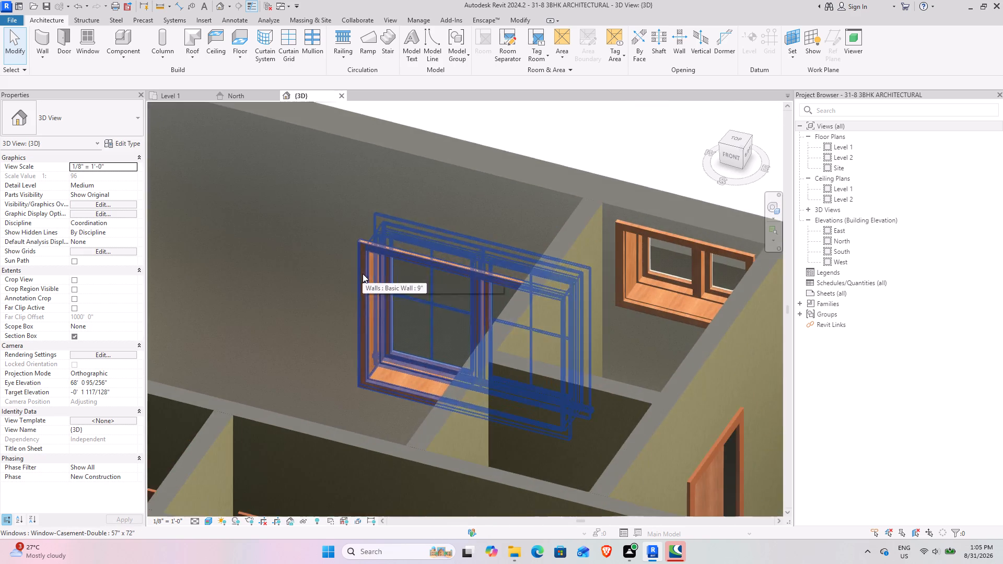
scroll(410, 282, "down", 9)
middle_click_drag(393, 473, 383, 409)
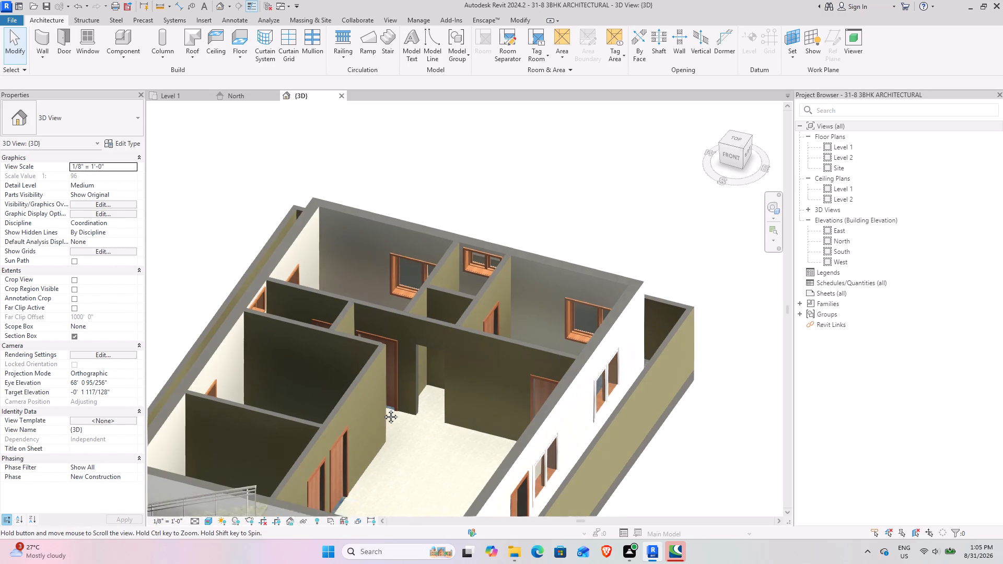
middle_click_drag(383, 409, 384, 331)
scroll(381, 332, "down", 4)
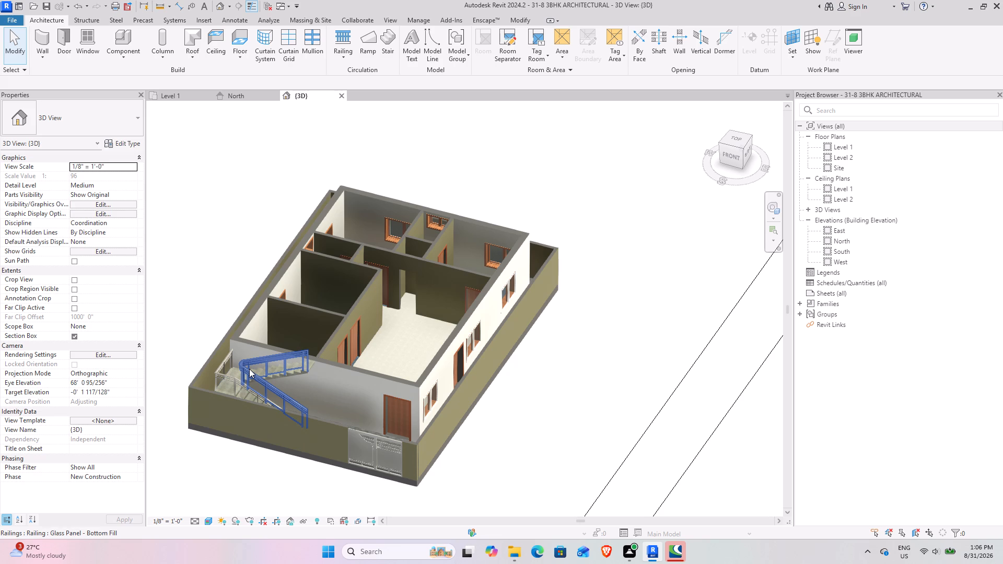
Trim the 4.5-inch hall-side wall and the middle bedroom's toilet-side wall to a clean corner near the master bedroom door.
scroll(311, 270, "up", 4)
scroll(371, 351, "up", 4)
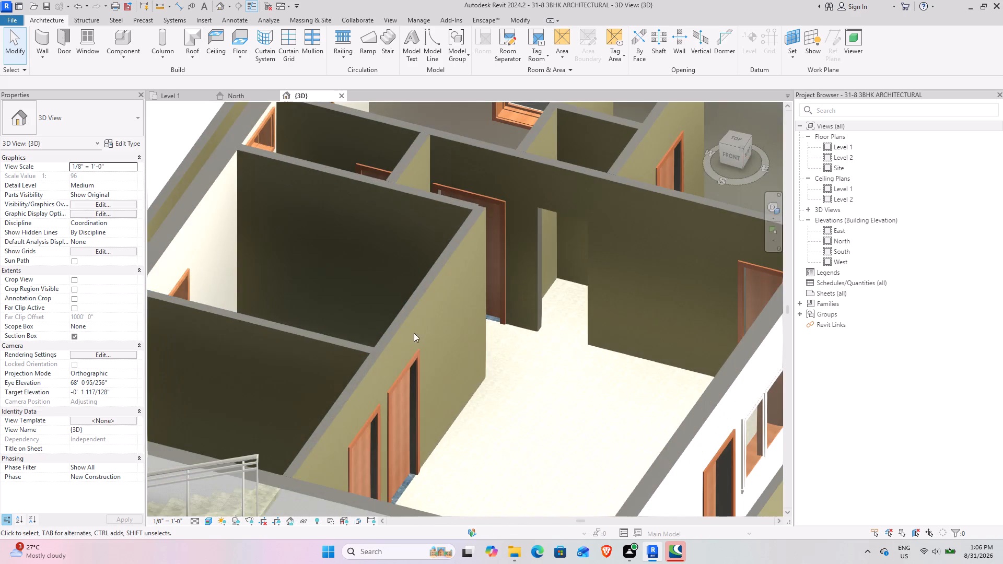
scroll(417, 305, "down", 5)
scroll(440, 238, "up", 12)
scroll(453, 292, "down", 4)
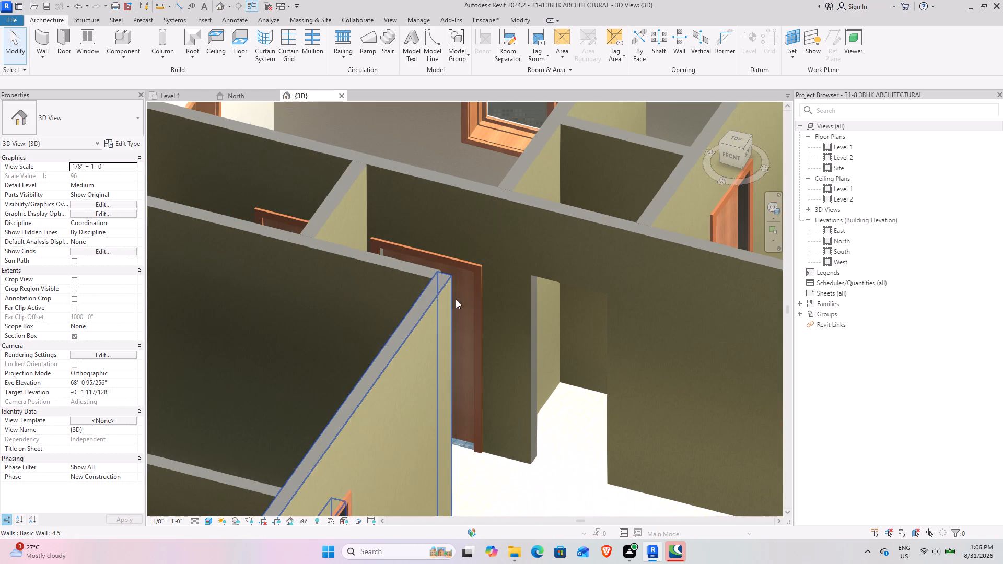
middle_click_drag(455, 300, 377, 343, "shift")
middle_click_drag(375, 342, 649, 82)
middle_click_drag(319, 400, 297, 305)
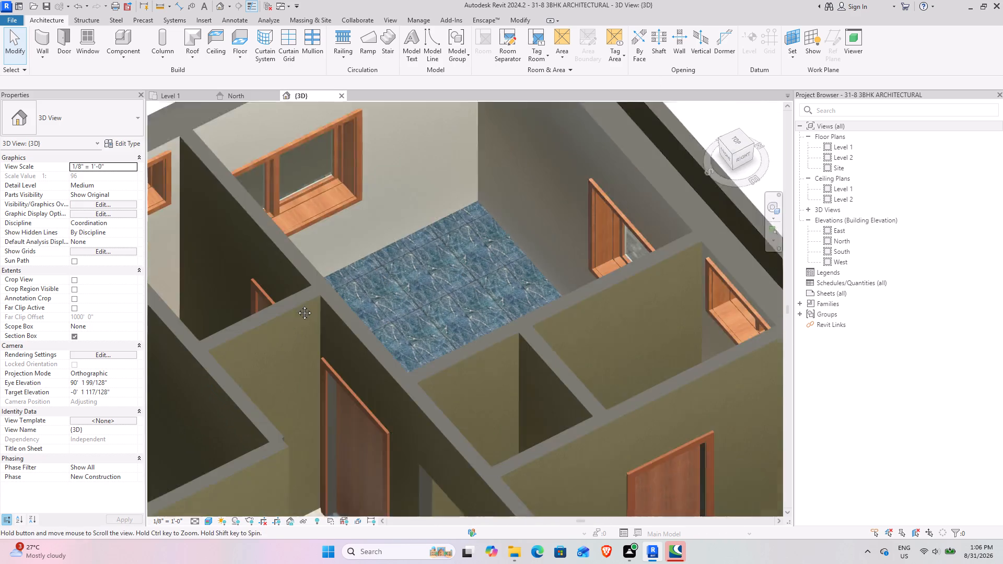
middle_click_drag(297, 305, 340, 215)
scroll(295, 314, "up", 4)
left_click(346, 299)
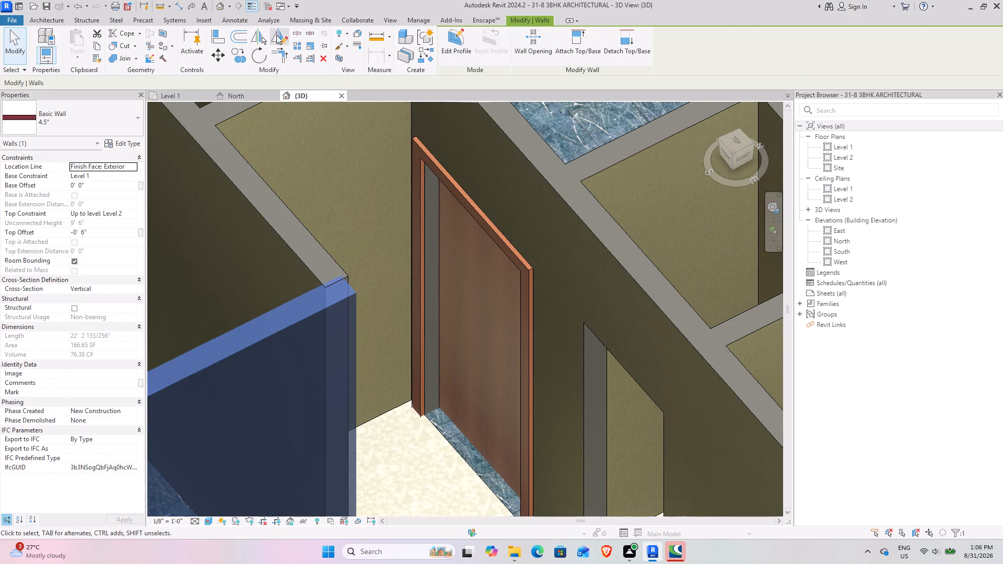
left_click(273, 53)
left_click(324, 302)
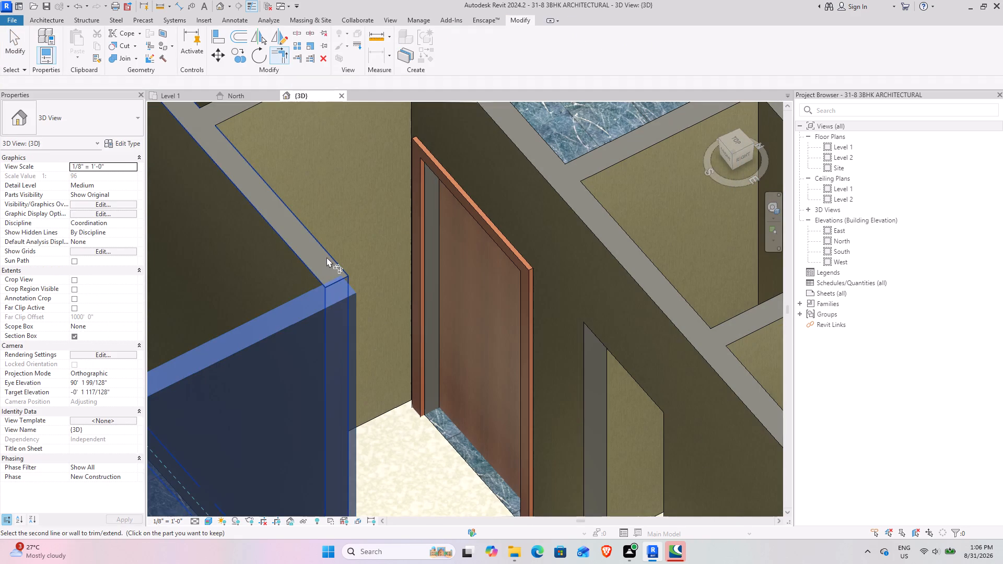
left_click(326, 257)
scroll(278, 233, "down", 14)
middle_click_drag(282, 286, 380, 269)
left_click(13, 51)
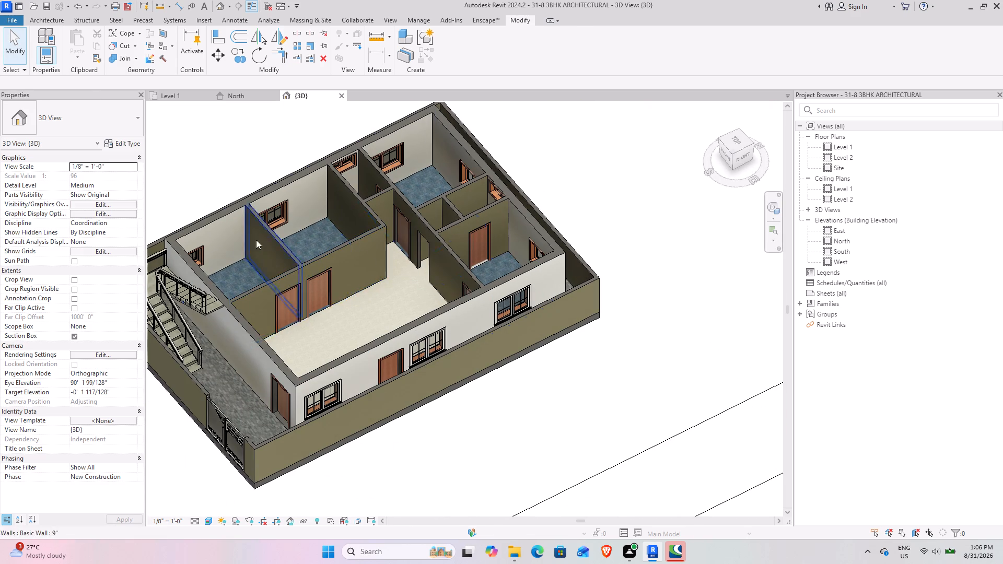
Review the house in 3D from the front and above, checking the staircase, compound wall, gate and room partitions.
middle_click_drag(336, 355, 417, 281, "shift")
middle_click_drag(409, 274, 310, 437)
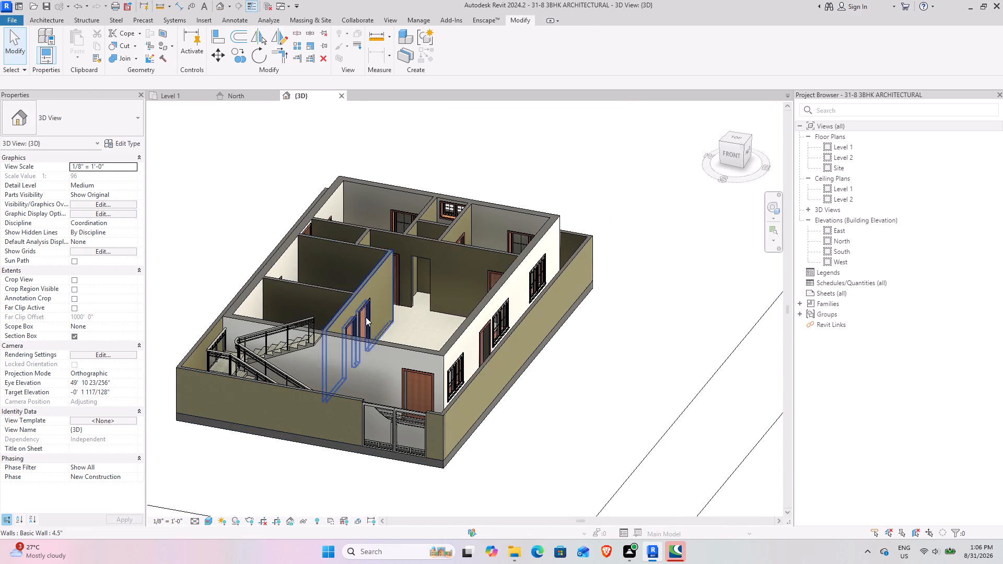
scroll(366, 317, "up", 3)
middle_click_drag(295, 325, 316, 231, "shift")
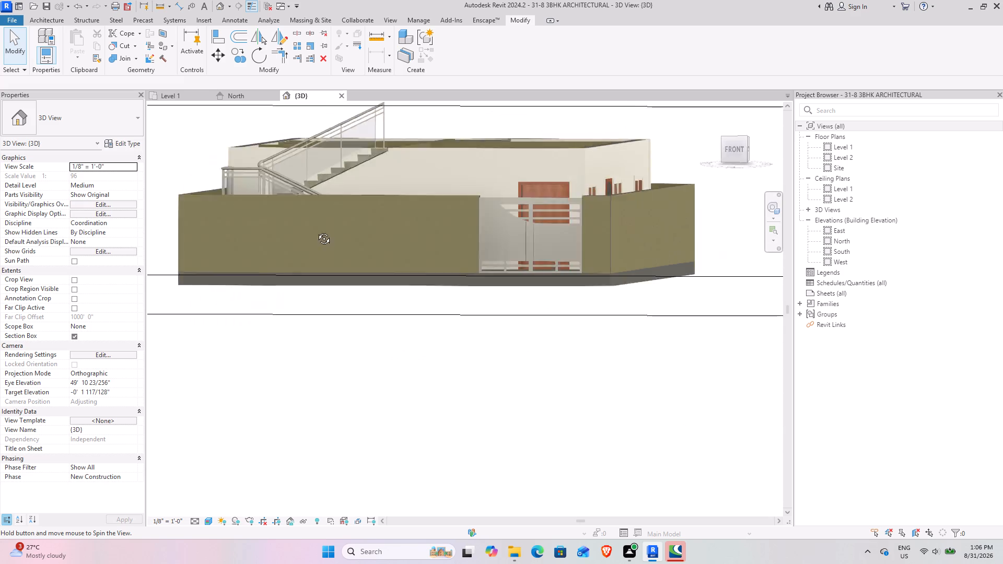
middle_click_drag(316, 231, 286, 349, "shift")
middle_click_drag(277, 346, 322, 303)
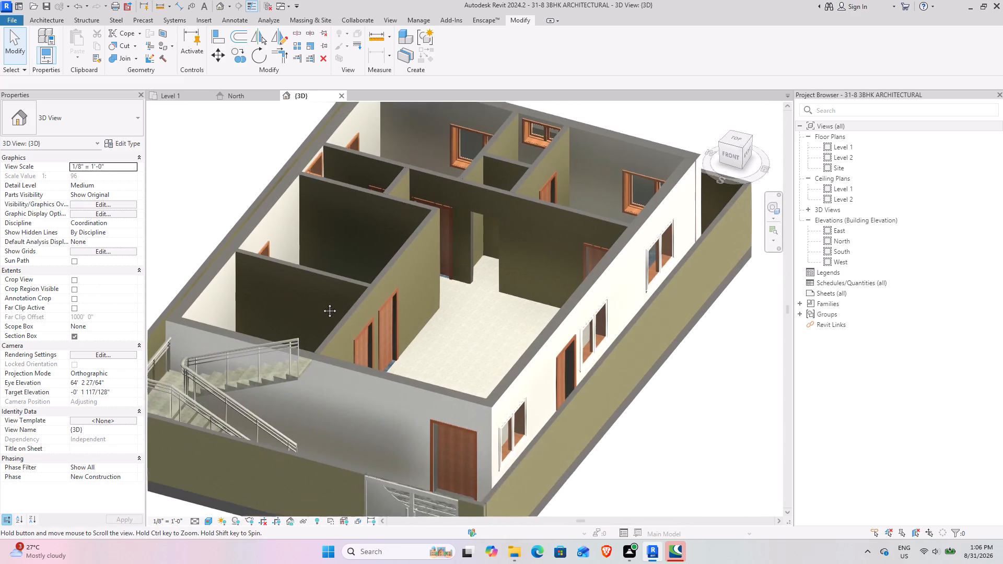
middle_click_drag(322, 303, 322, 301)
middle_click_drag(294, 373, 348, 260, "shift")
middle_click_drag(340, 259, 274, 347, "shift")
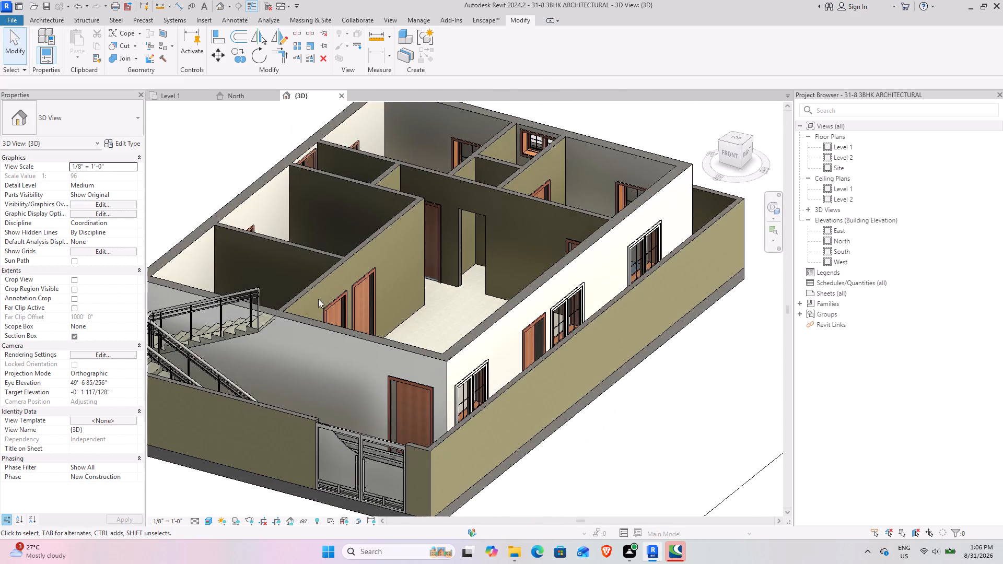
middle_click_drag(321, 299, 352, 360)
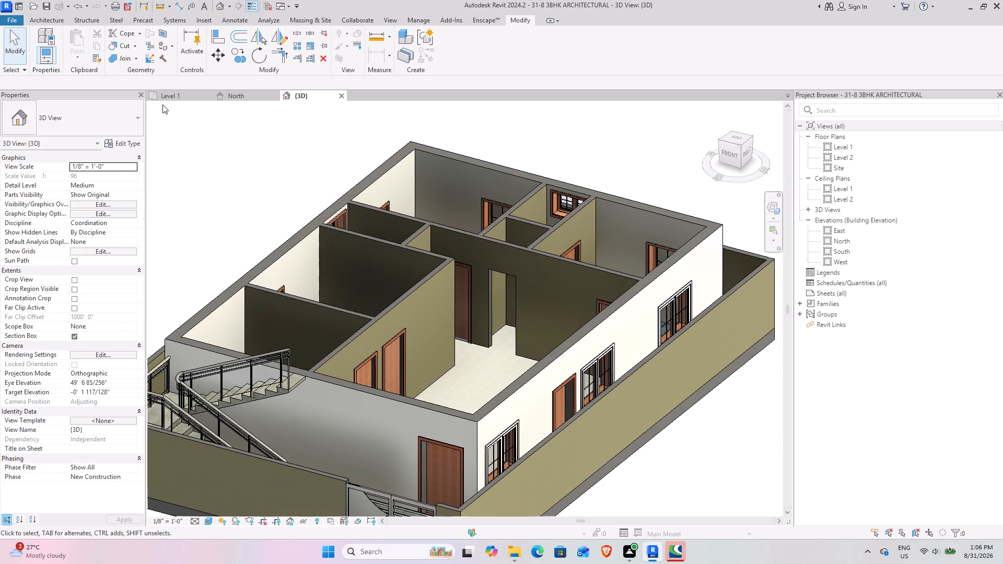
Start a floor for the kitchen on the Level 1 plan, duplicating the TOILET FLOORING type as KITCHEN BED.
left_click(179, 96)
scroll(423, 336, "down", 9)
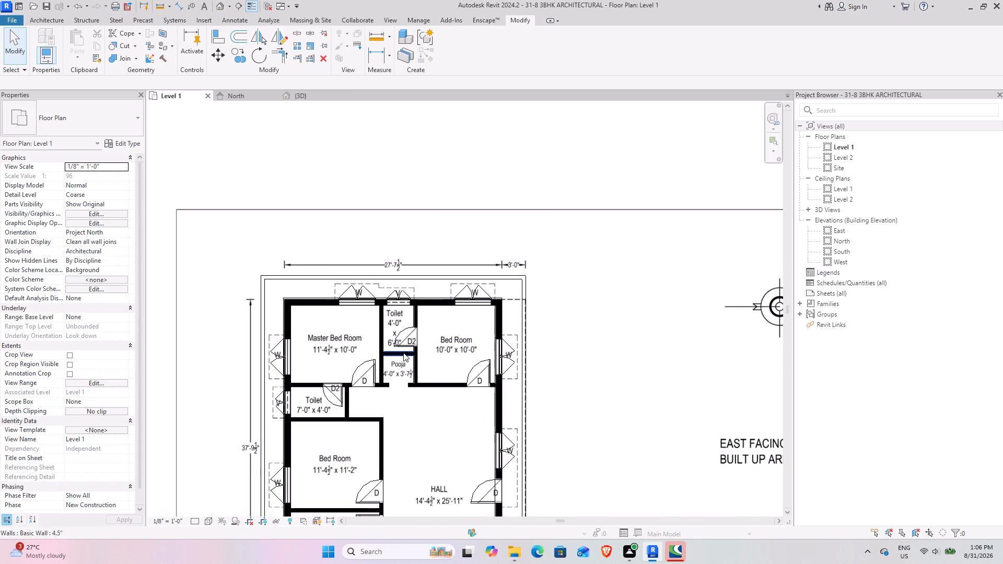
middle_click_drag(403, 350, 376, 219)
scroll(229, 420, "up", 4)
scroll(374, 445, "up", 2)
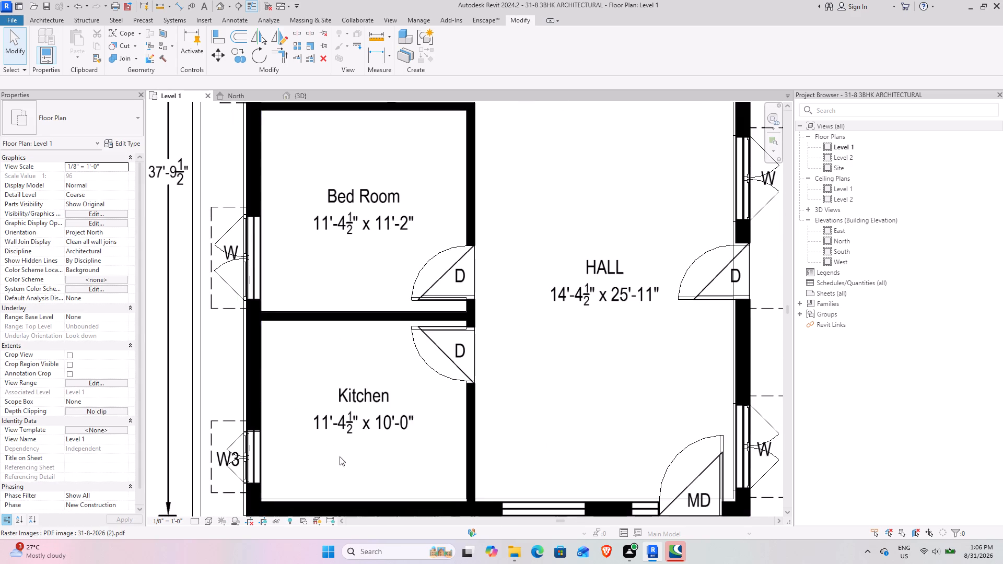
middle_click_drag(322, 451, 318, 337)
scroll(294, 335, "up", 3)
scroll(266, 372, "up", 2)
middle_click_drag(284, 331, 344, 390)
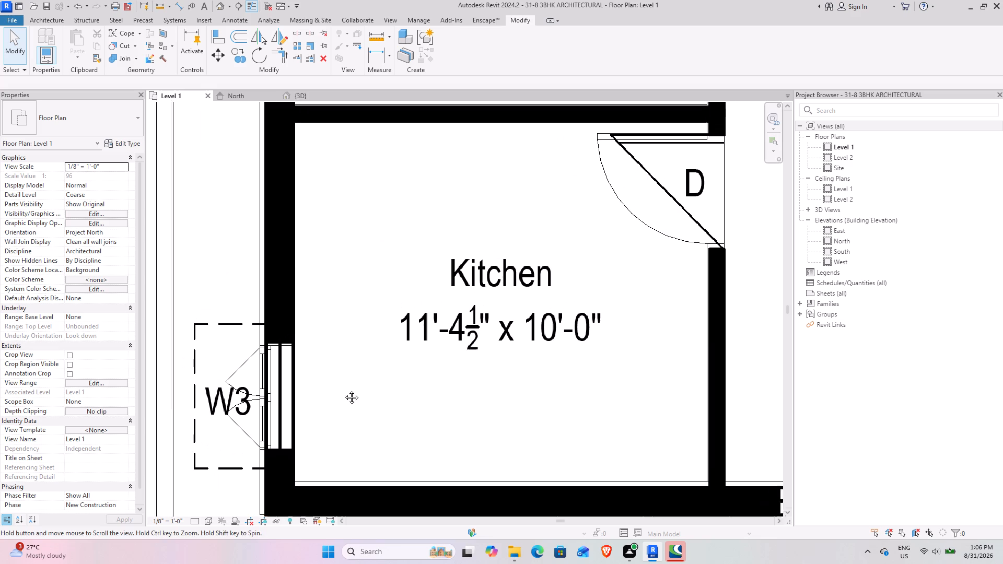
middle_click_drag(344, 390, 336, 391)
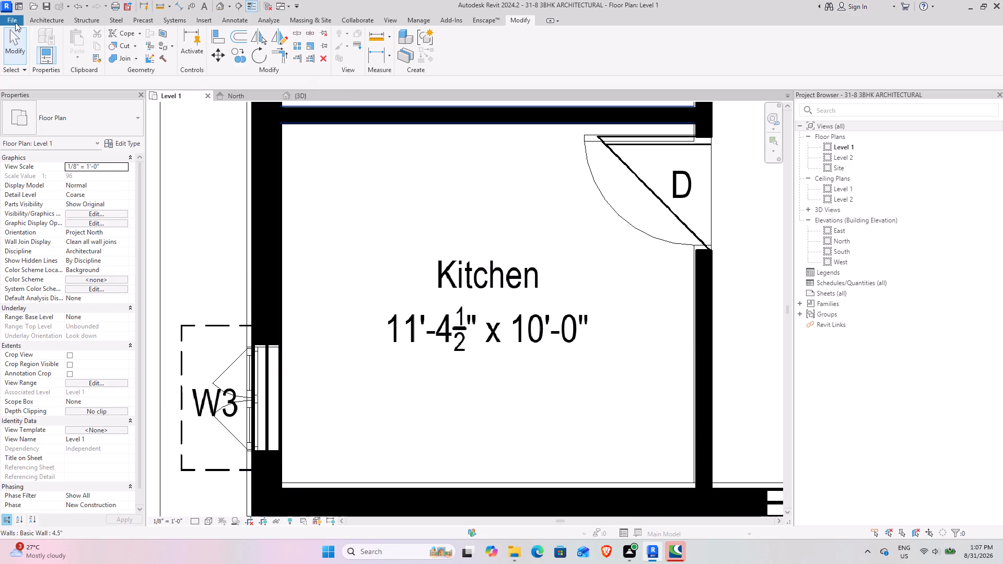
left_click(43, 20)
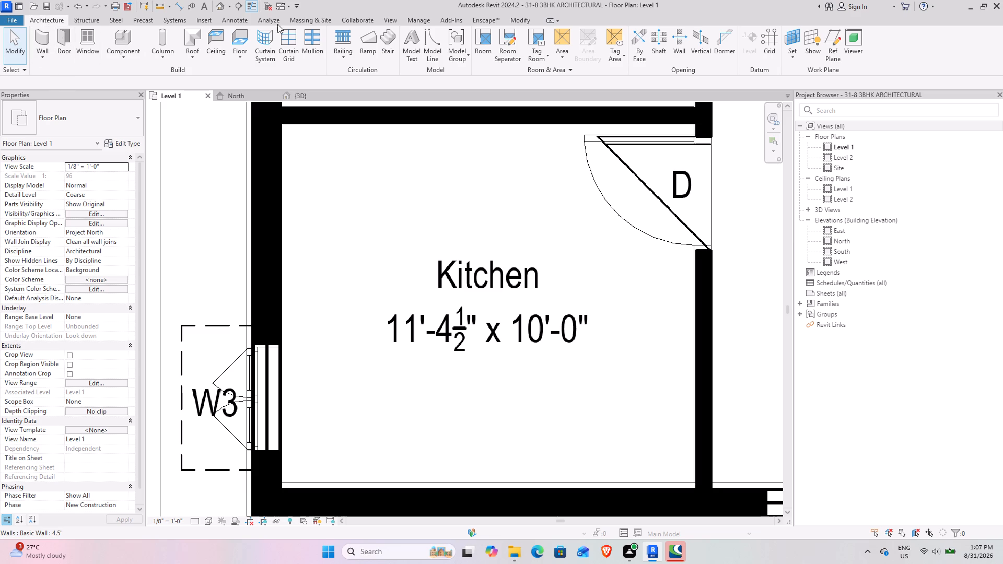
left_click(233, 37)
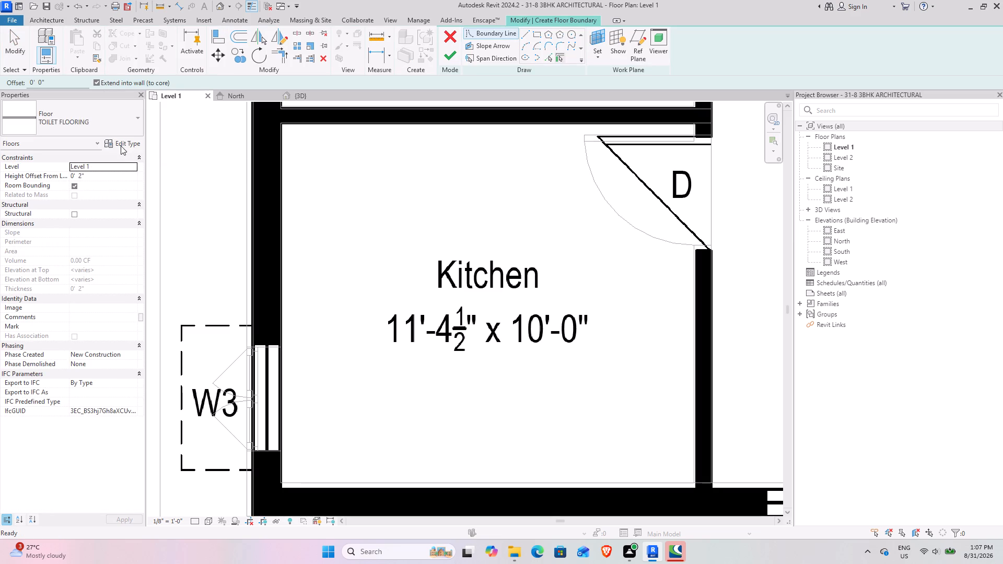
left_click(121, 145)
left_click(681, 159)
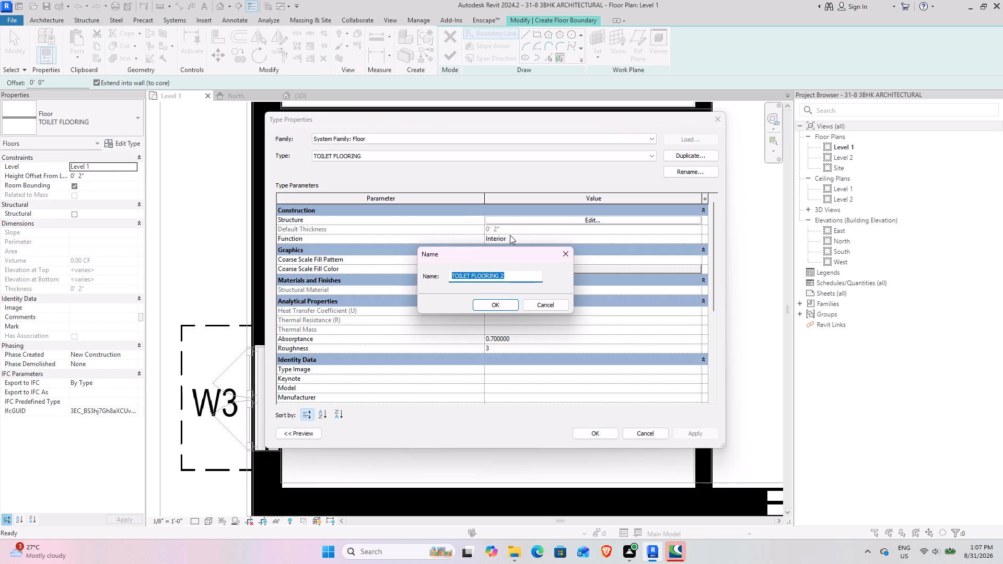
type("KIT")
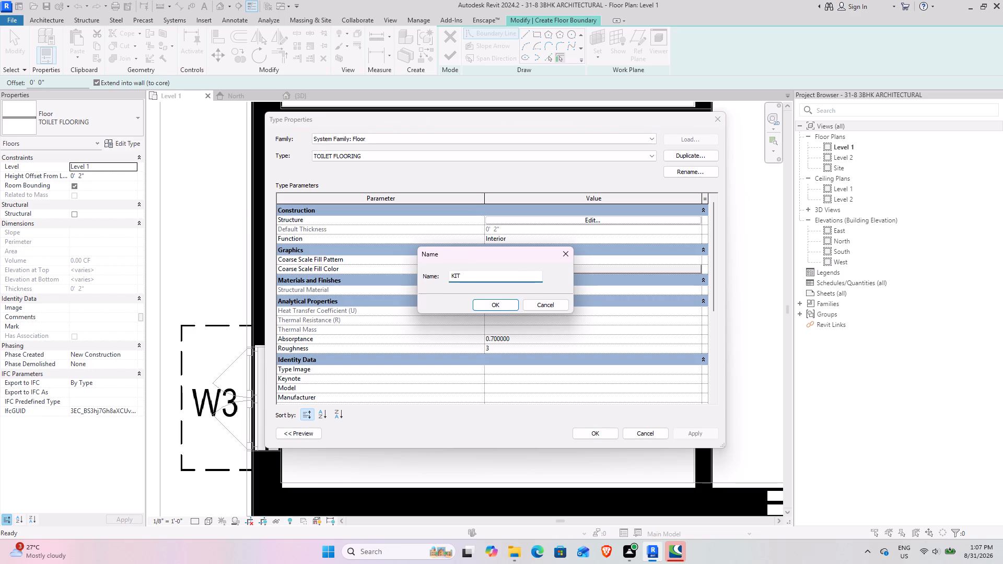
type("CHEN BED")
left_click(488, 308)
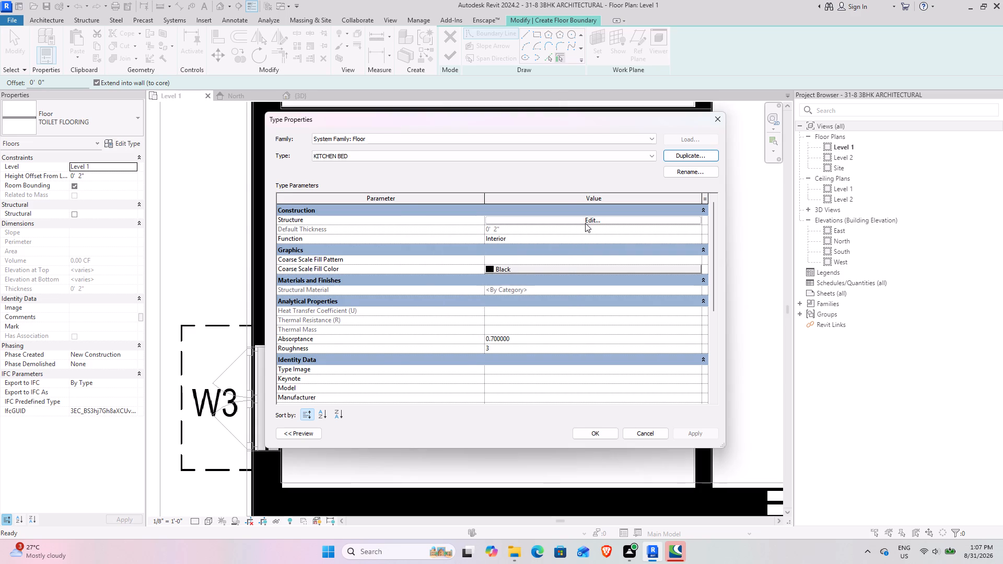
Set the thickness of the KITCHEN BED floor's structural core layer to 3 inches.
left_click(585, 223)
left_click(483, 230)
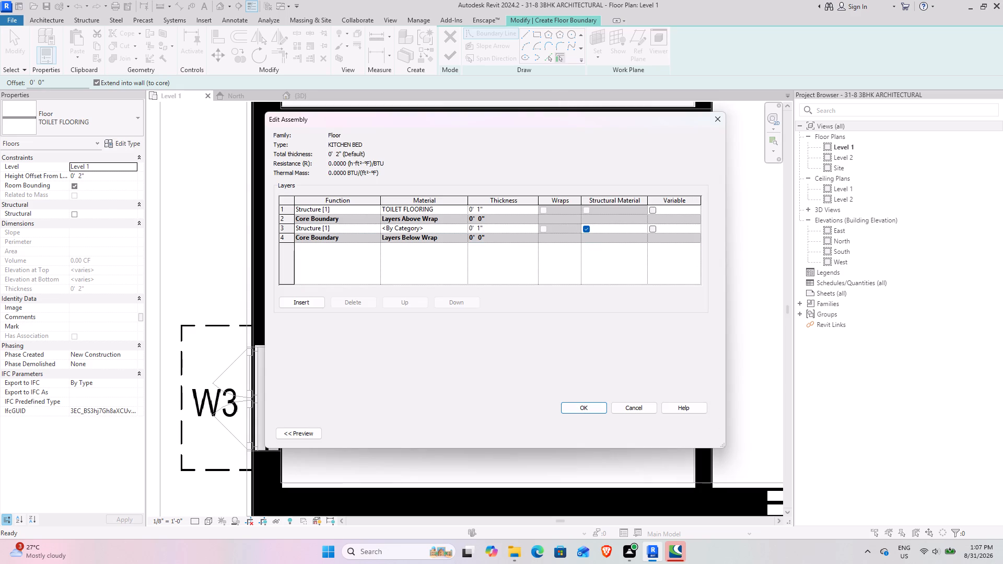
left_click_drag(495, 227, 458, 229)
type("3\"")
key("Return")
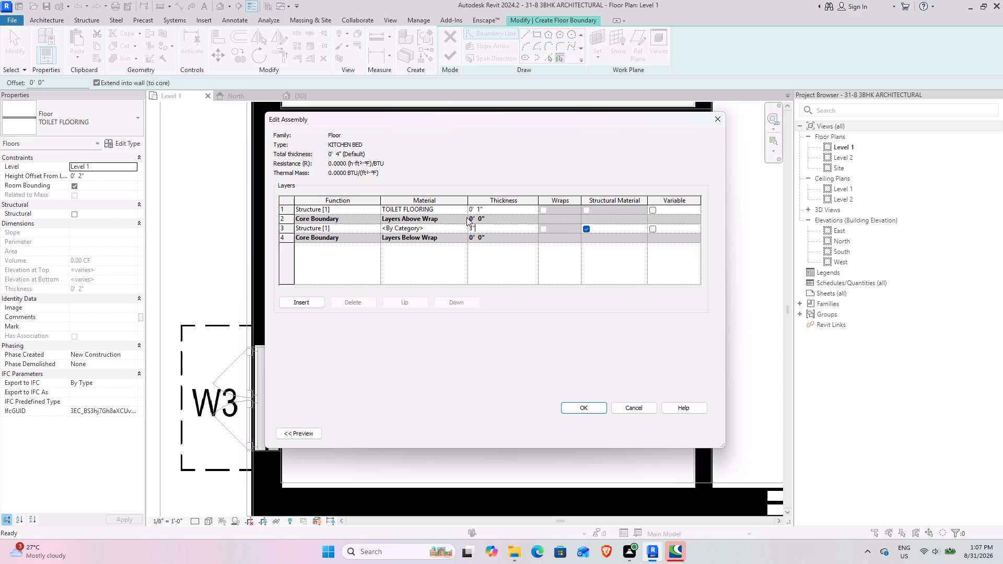
Create a new material named KITCHEN BED for the top layer of the KITCHEN BED floor type.
left_click(464, 210)
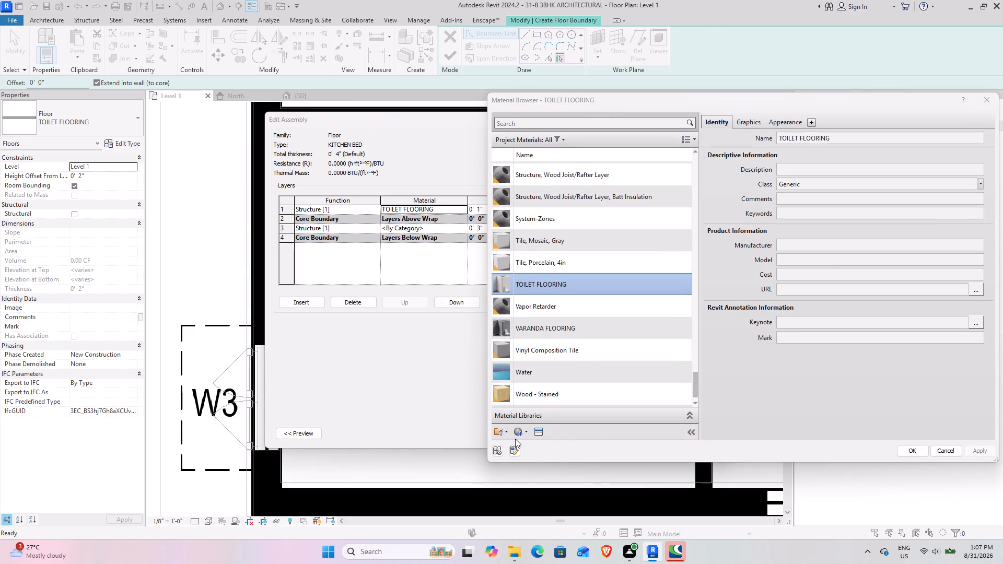
left_click(526, 433)
left_click(537, 444)
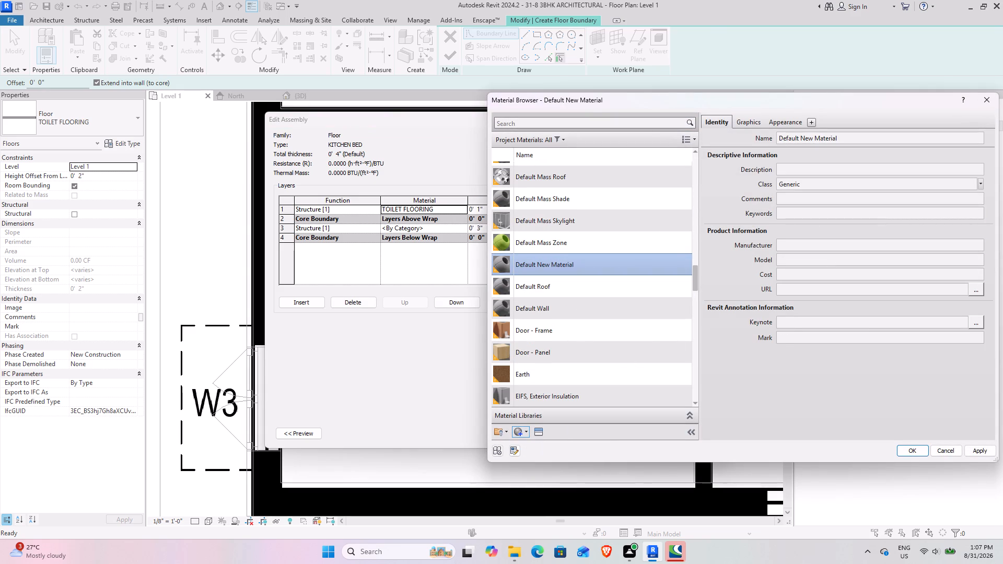
left_click(913, 138)
key("i")
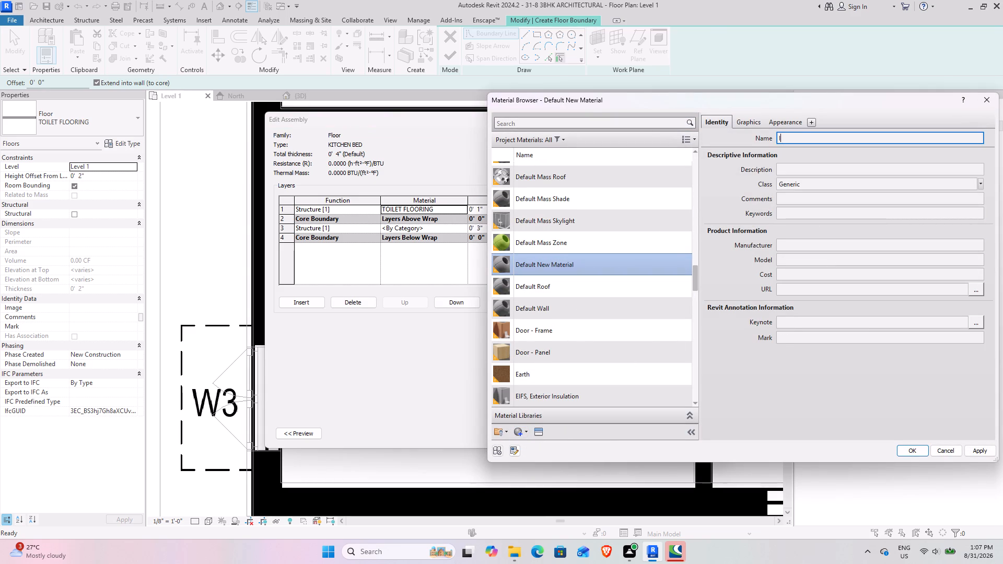
key("BackSpace")
type("KIT")
type("CHEN")
key("space")
type("BED FL")
key("BackSpace")
key("BackSpace")
key("BackSpace")
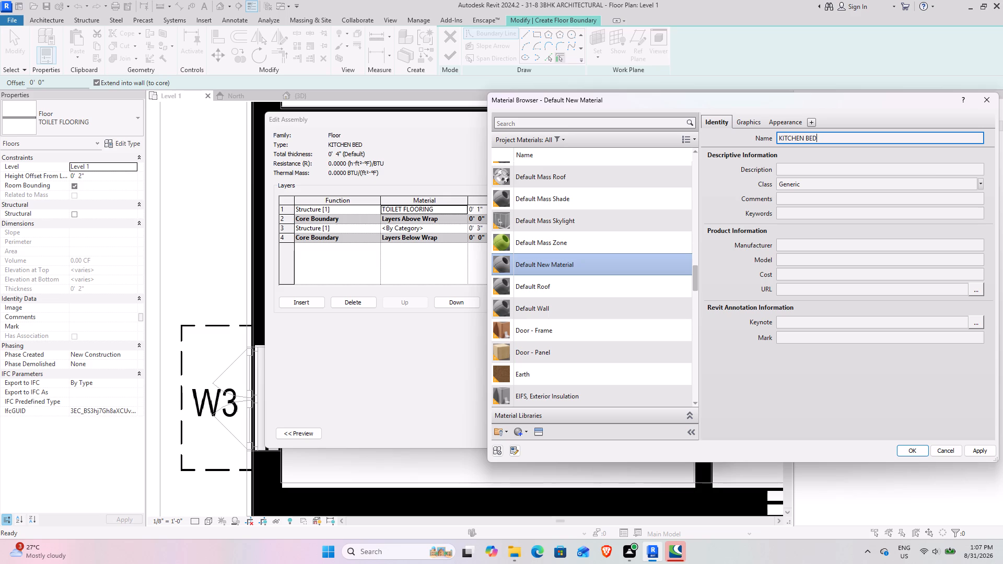
Compare Polished - Pink with Rough - Red from the Stone: Granite appearance assets and give the KITCHEN BED material Rough - Red.
left_click(537, 436)
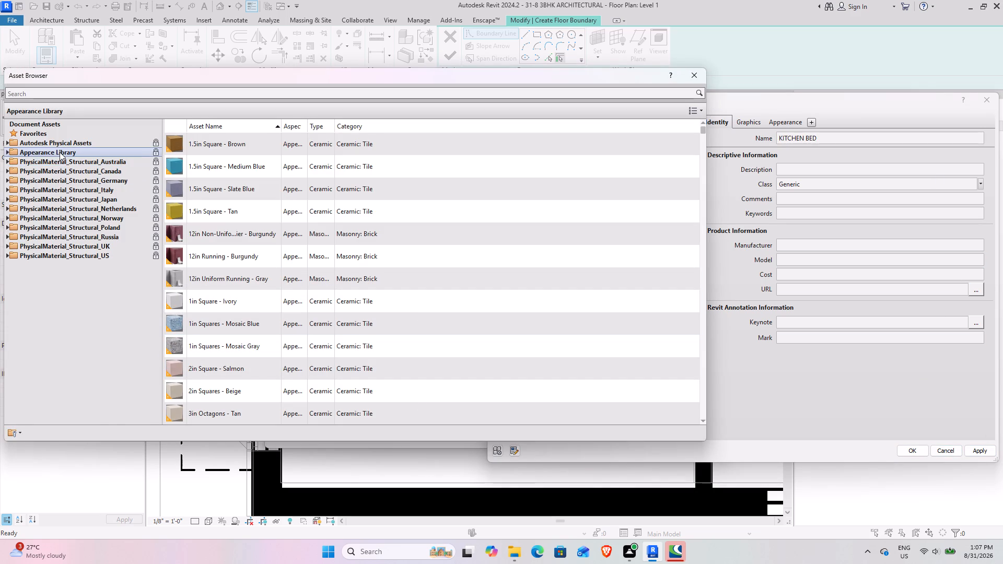
double_click(60, 152)
left_click(58, 336)
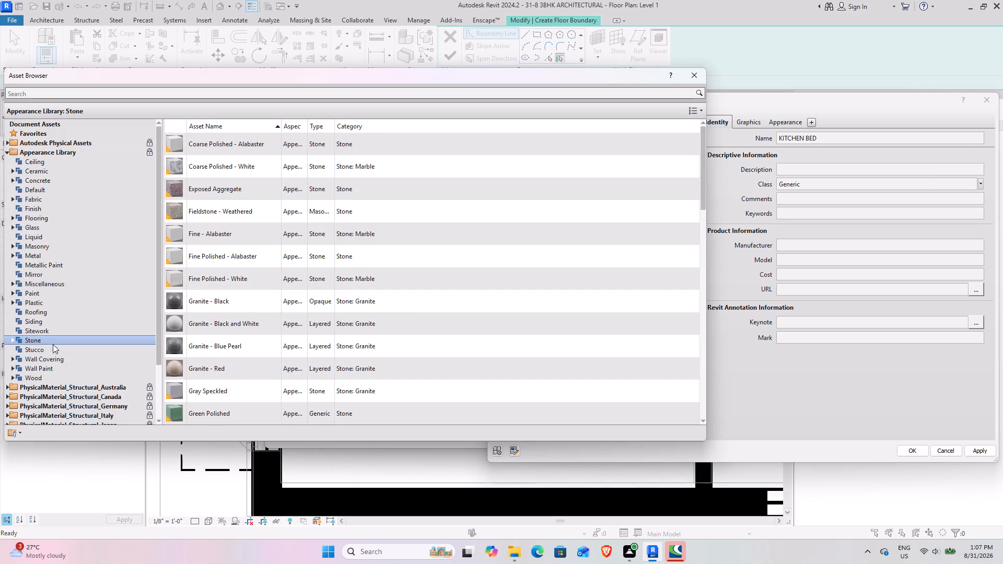
left_click(55, 335)
double_click(54, 339)
double_click(49, 350)
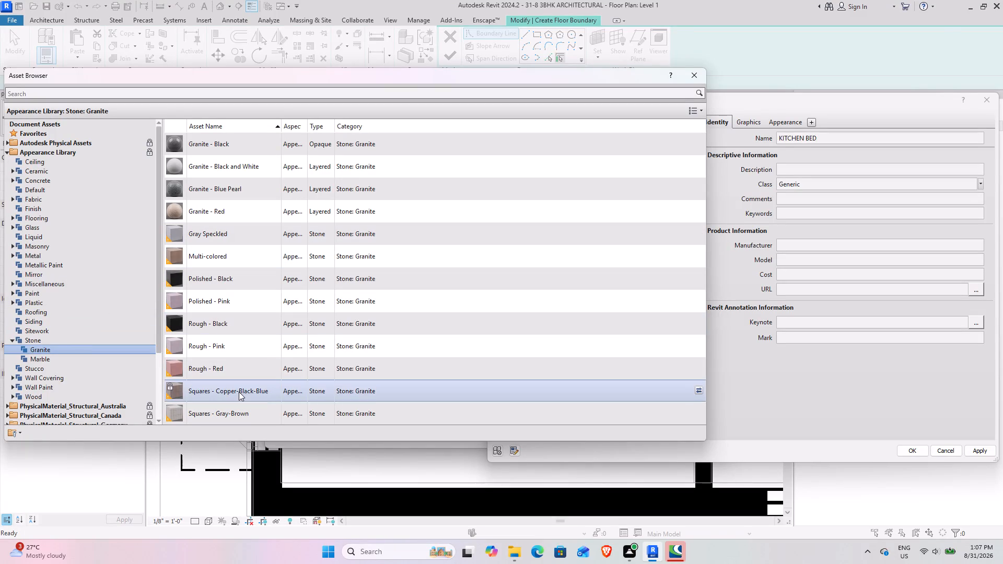
scroll(239, 392, "down", 4)
left_click(696, 368)
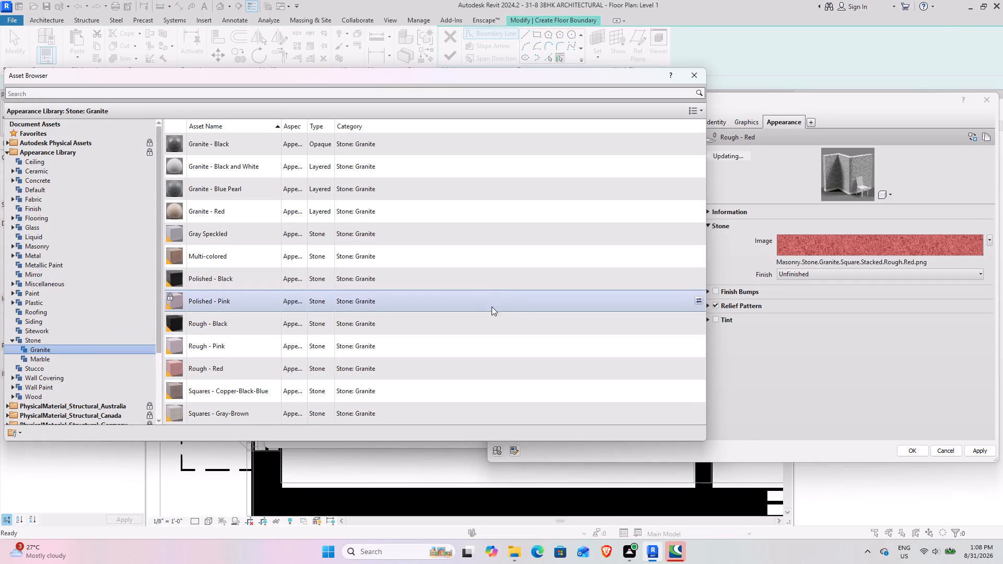
left_click(694, 299)
left_click(704, 301)
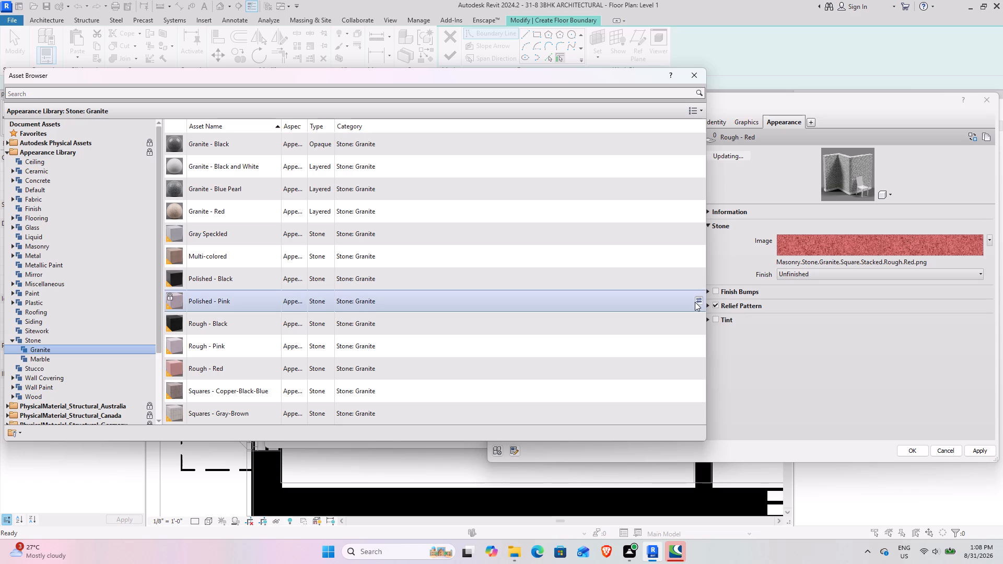
left_click(695, 302)
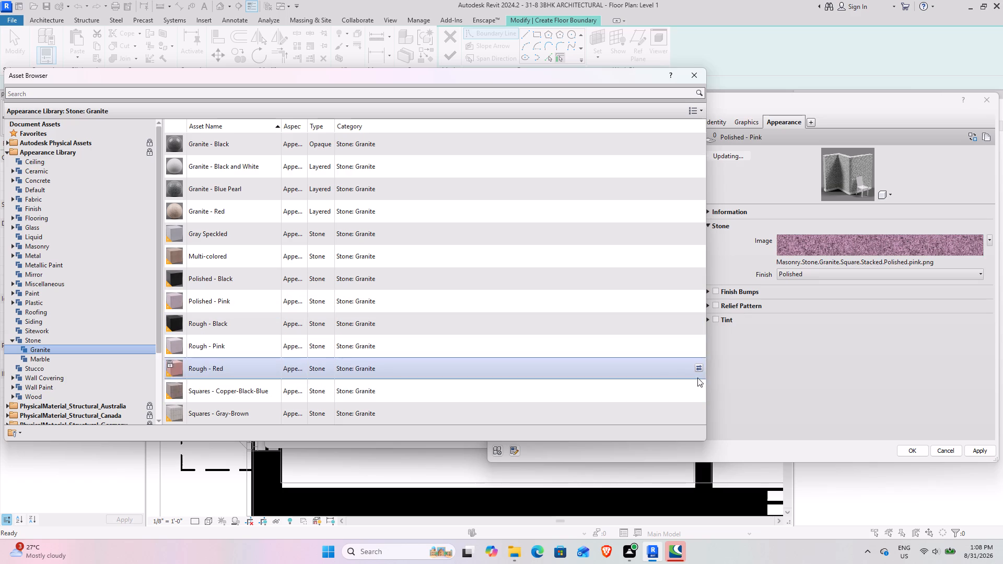
left_click(695, 367)
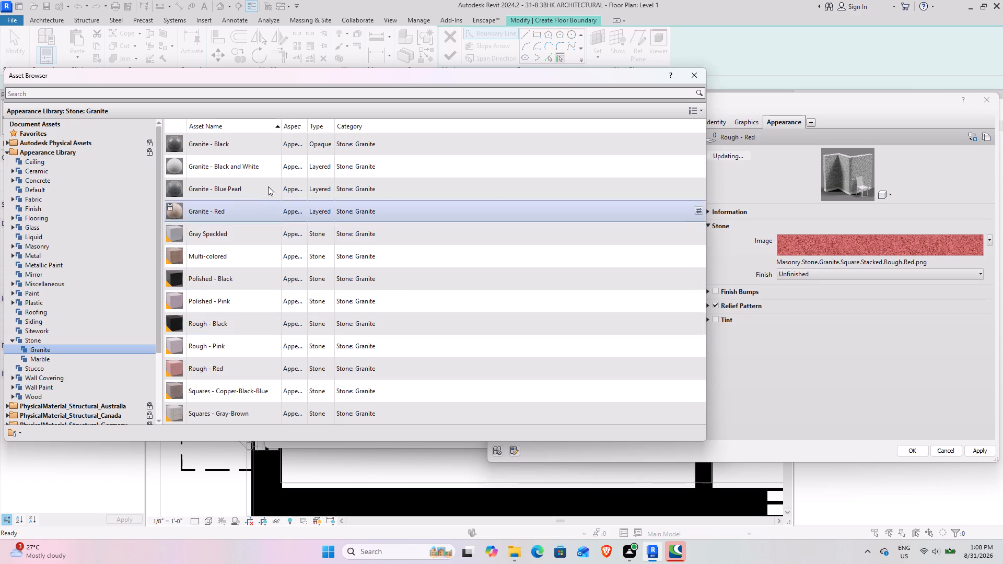
scroll(346, 254, "up", 3)
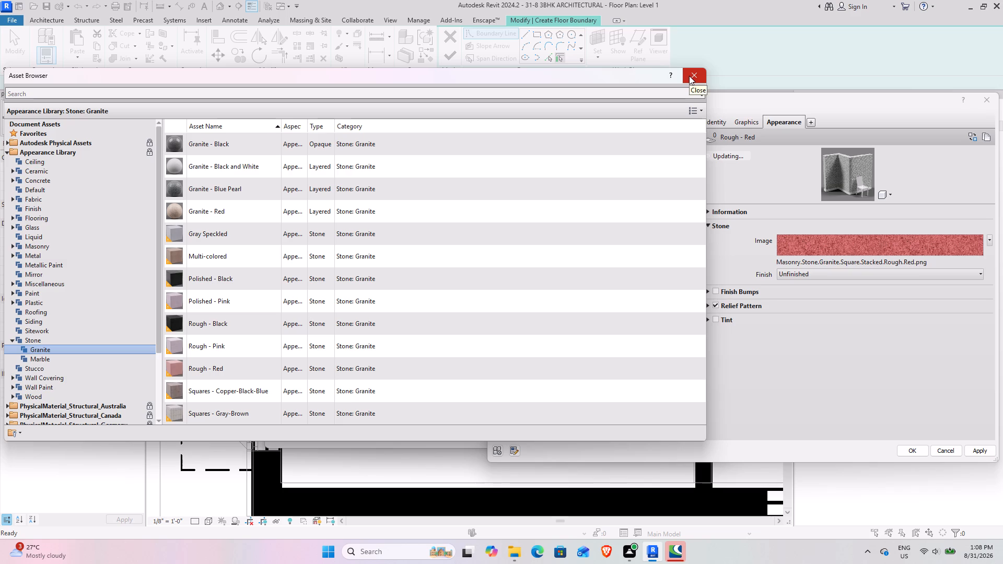
left_click(689, 76)
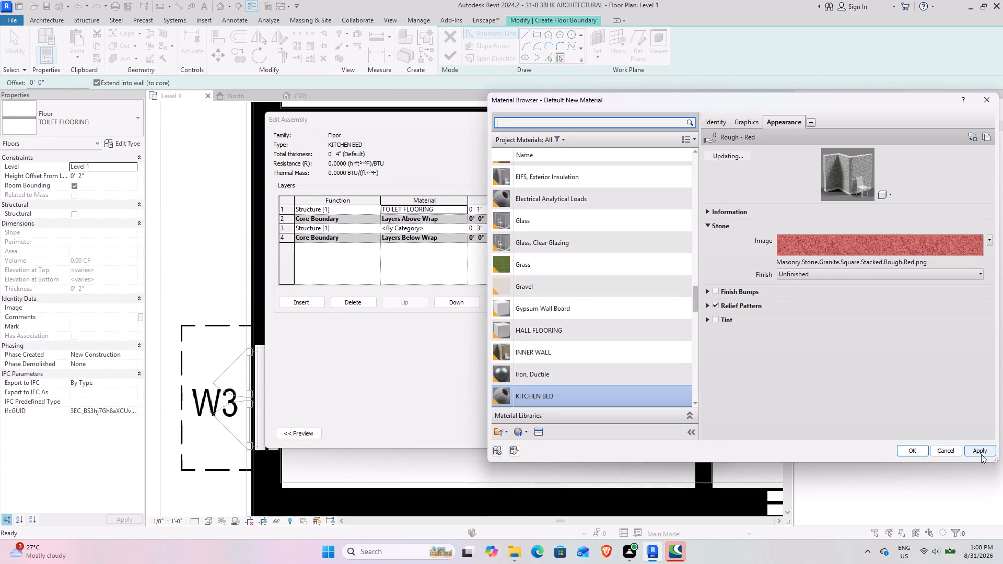
Use the render appearance for the KITCHEN BED material's shading, assign it to the 1-inch top layer and accept the floor type.
left_click(740, 117)
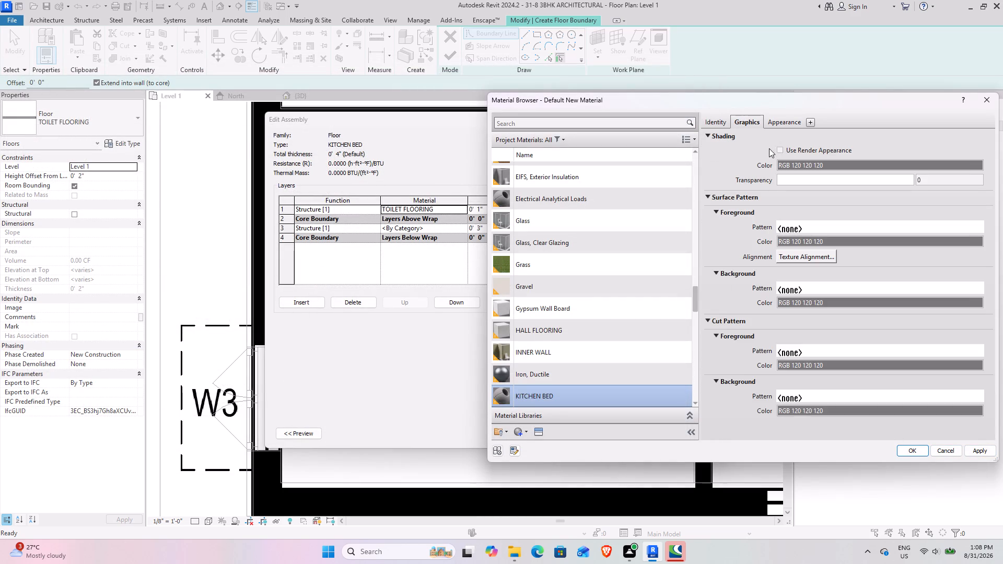
left_click(778, 151)
left_click(979, 455)
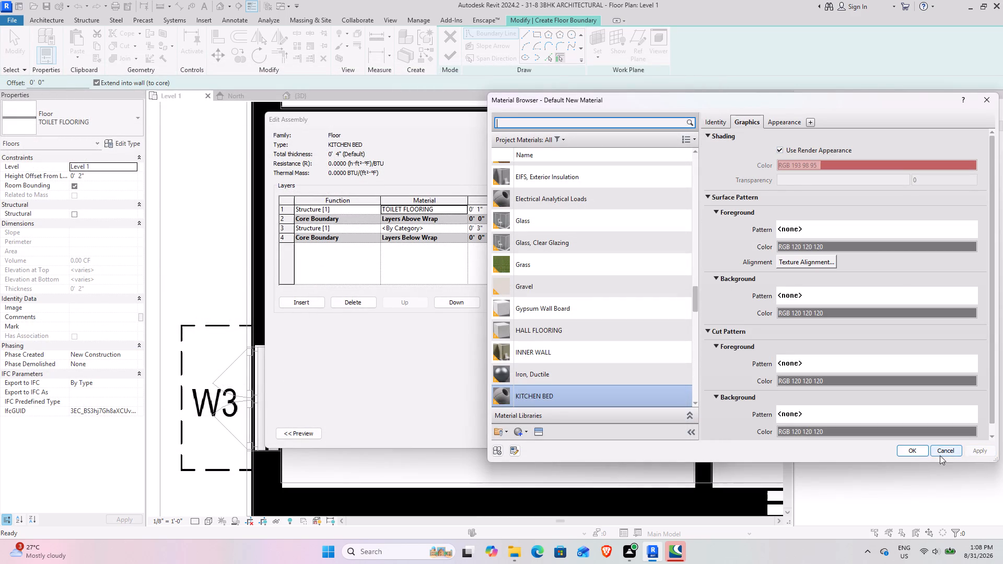
left_click(921, 454)
left_click(569, 406)
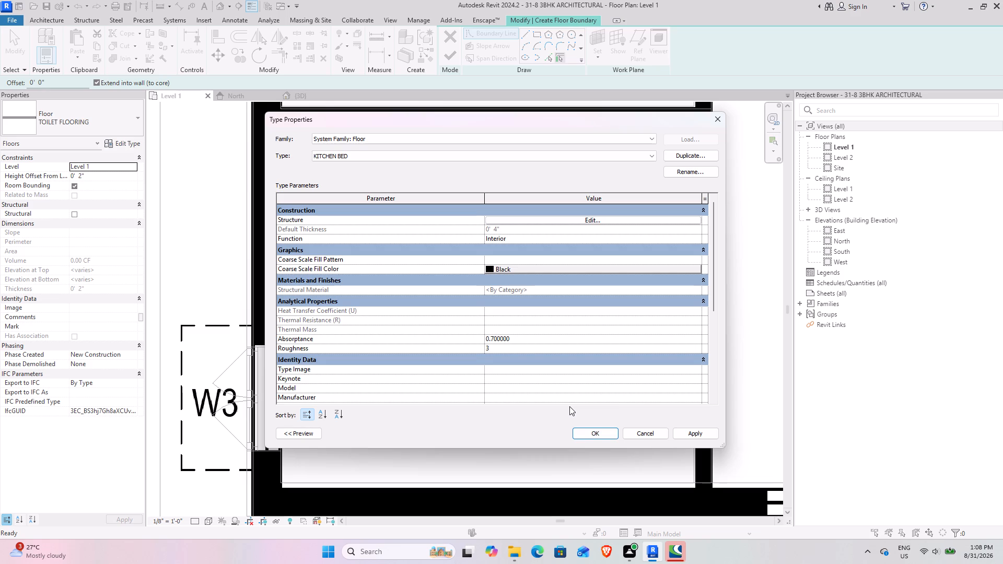
left_click(694, 437)
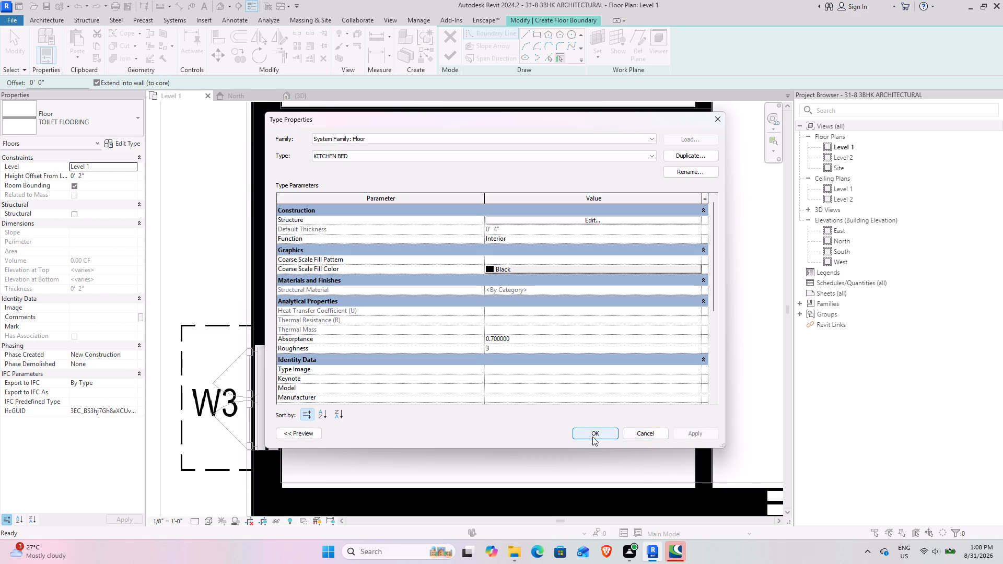
left_click(592, 437)
Examine the Level 1 plan around the kitchen, bedrooms, toilets, pooja room and hall before sketching the kitchen bed boundary.
scroll(470, 334, "down", 7)
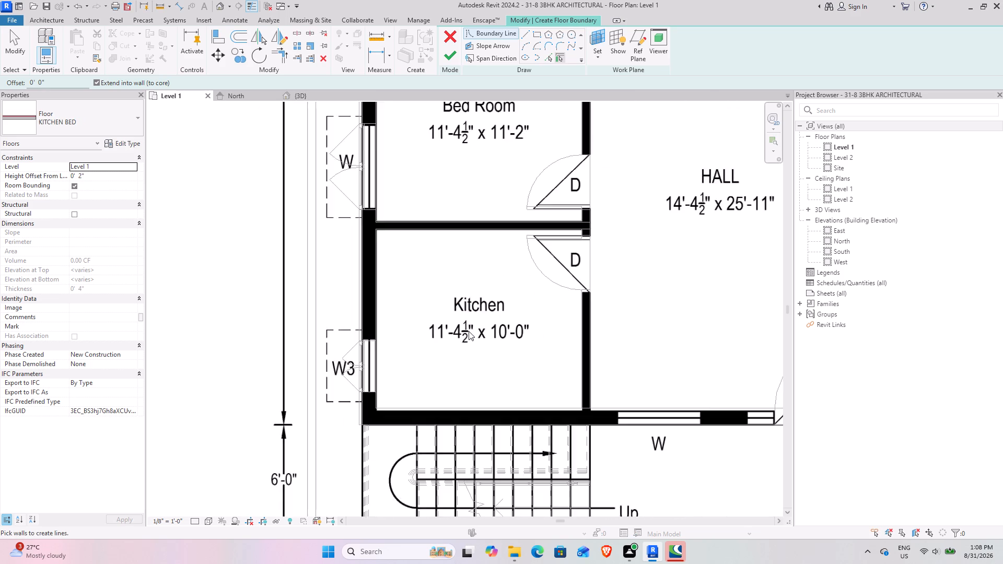
scroll(469, 331, "down", 3)
middle_click_drag(355, 362, 316, 418)
middle_click_drag(615, 246, 534, 357)
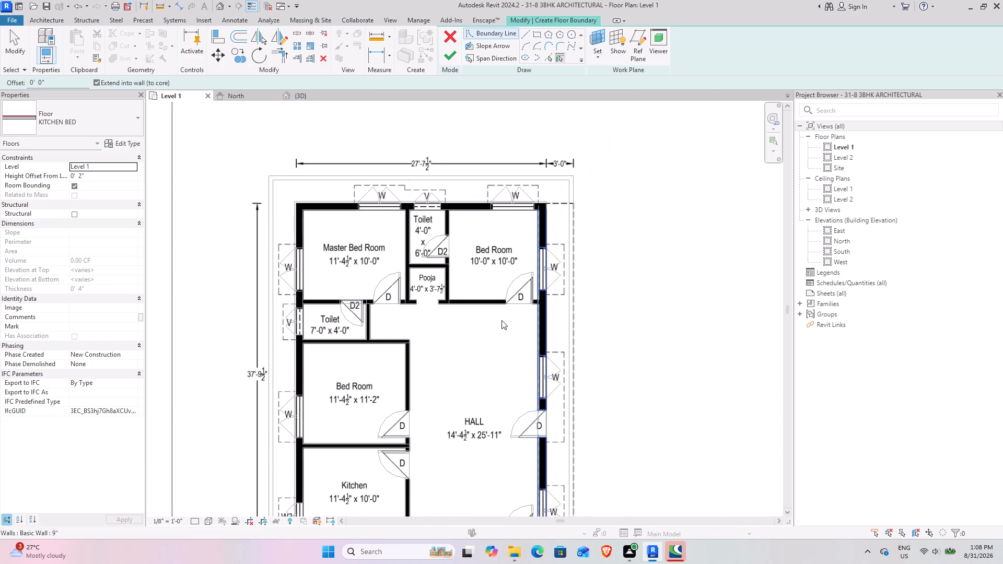
scroll(491, 204, "up", 4)
middle_click_drag(422, 297, 467, 239)
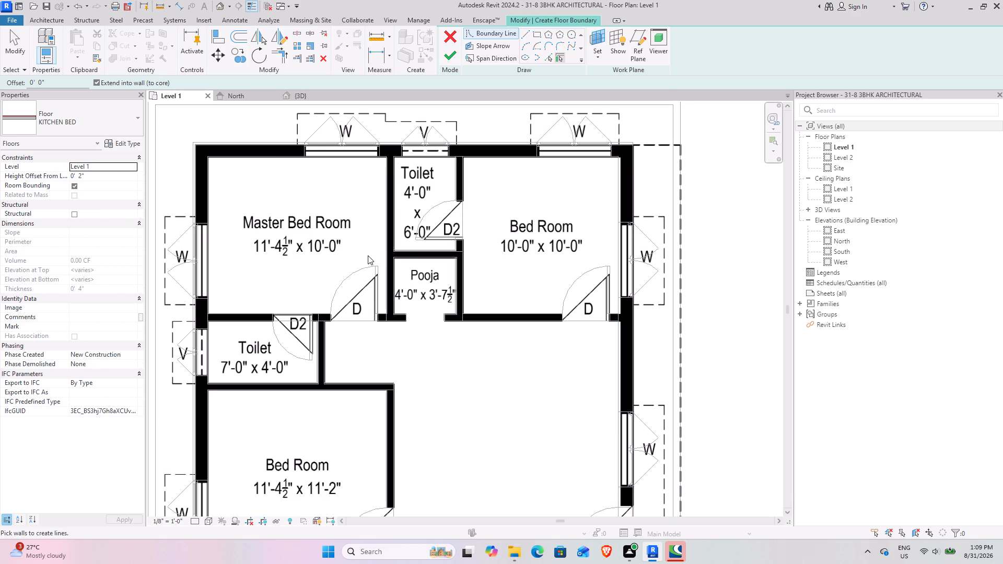
scroll(335, 236, "down", 4)
middle_click_drag(391, 378, 363, 285)
scroll(382, 347, "down", 2)
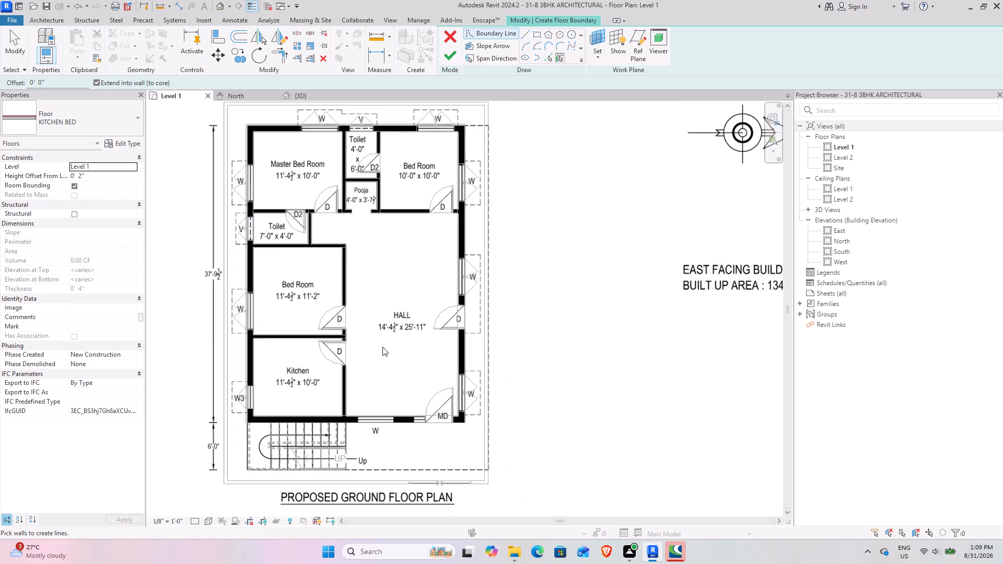
scroll(382, 347, "down", 1)
middle_click_drag(375, 290, 479, 271)
scroll(477, 269, "up", 3)
middle_click_drag(475, 276, 480, 332)
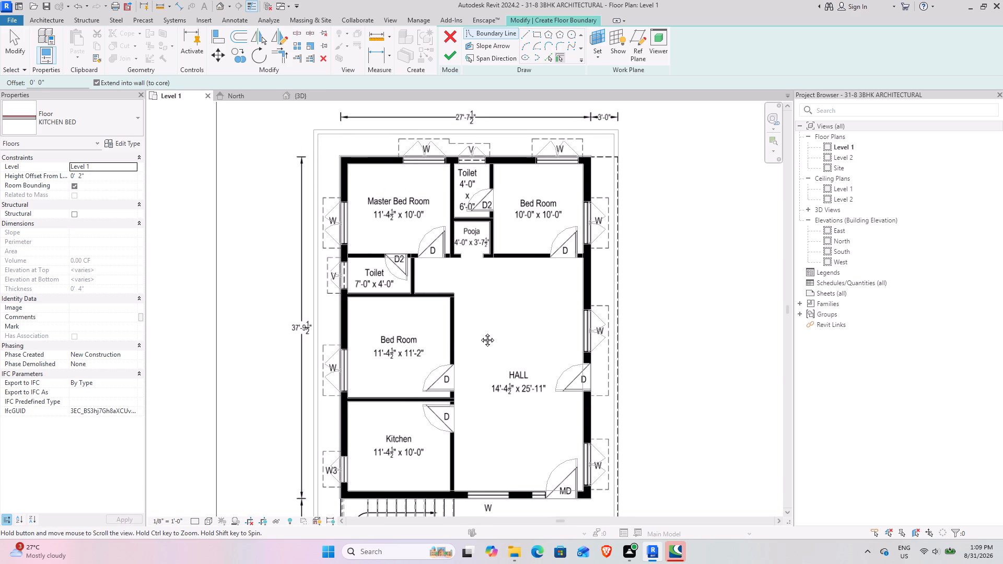
middle_click_drag(480, 332, 477, 311)
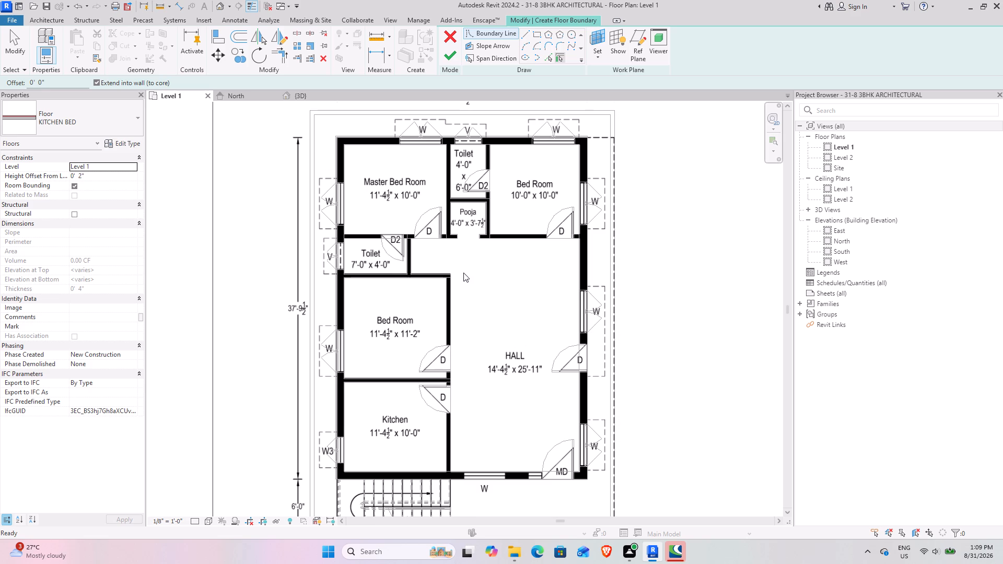
middle_click_drag(441, 265, 409, 193)
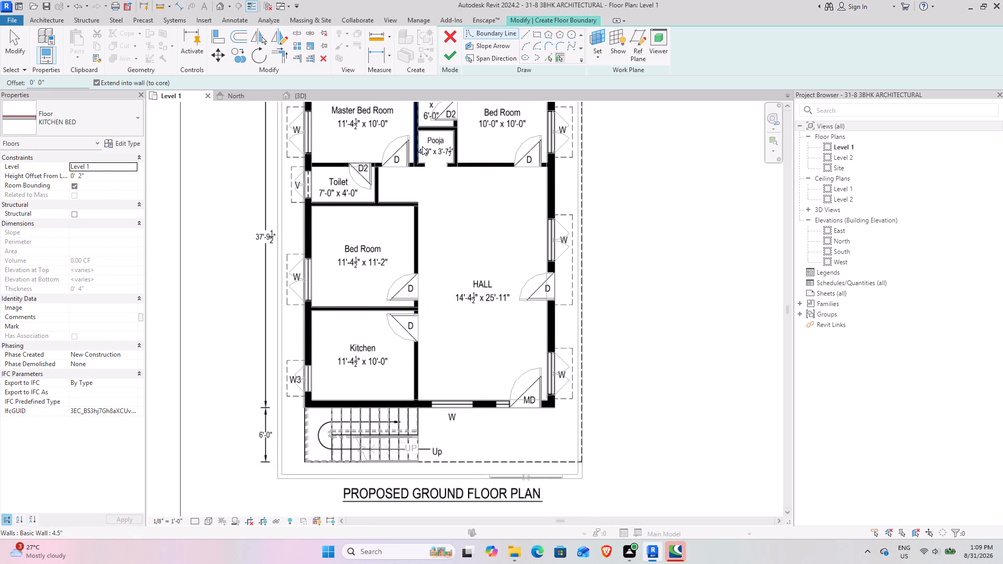
scroll(422, 146, "up", 7)
middle_click_drag(413, 165, 415, 306)
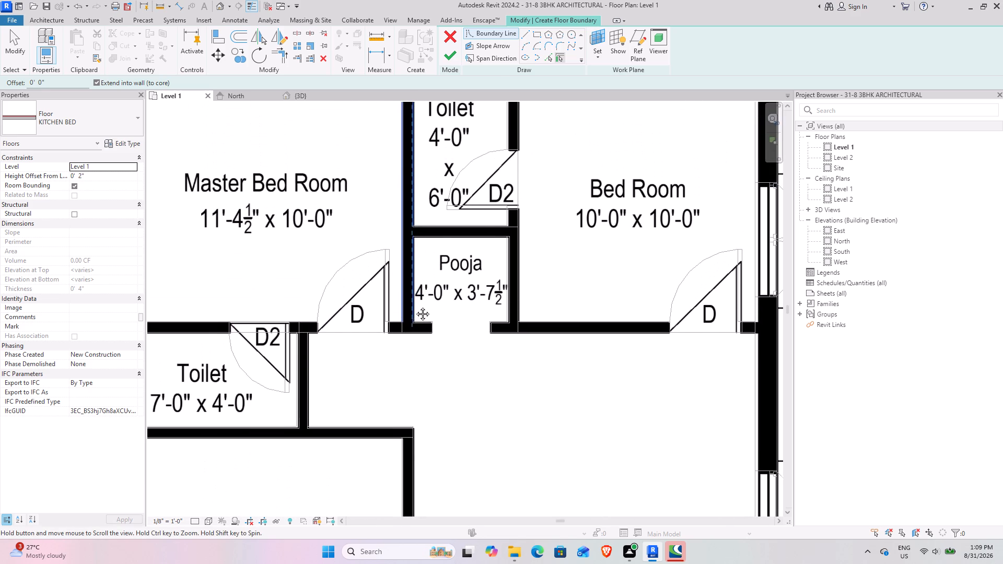
middle_click_drag(415, 306, 416, 310)
scroll(386, 164, "down", 5)
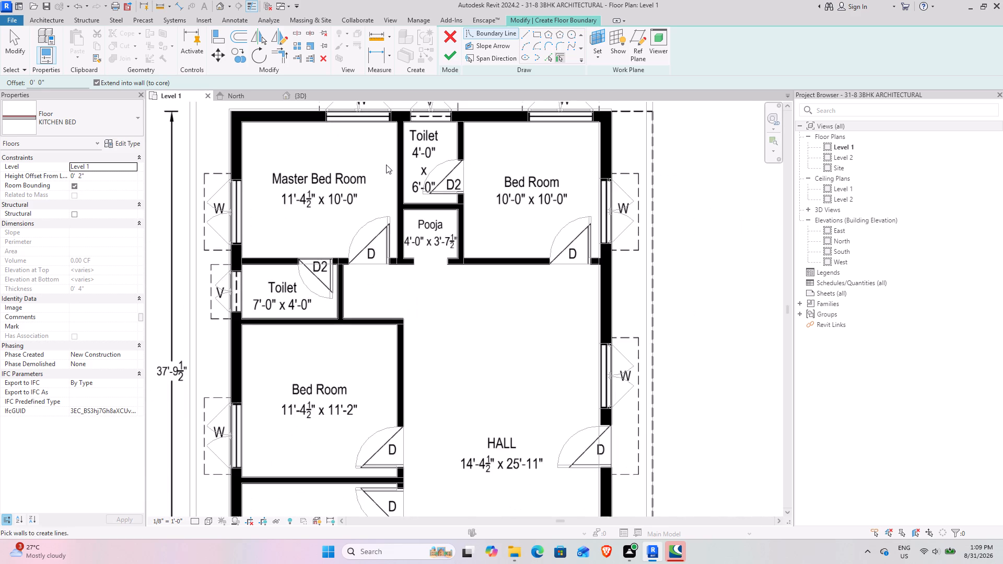
middle_click_drag(424, 172, 412, 238)
scroll(378, 155, "up", 1)
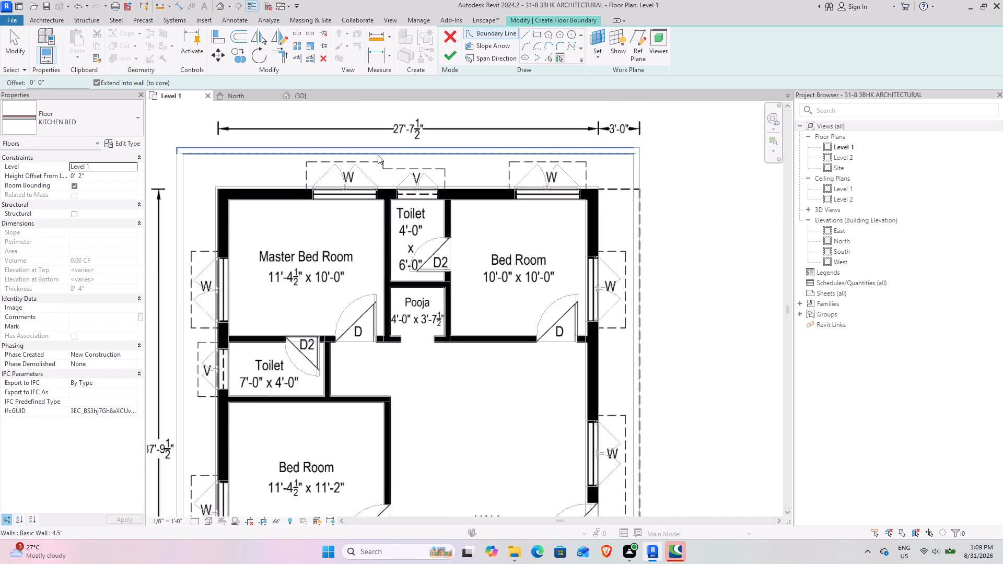
scroll(378, 155, "up", 6)
scroll(422, 190, "down", 1)
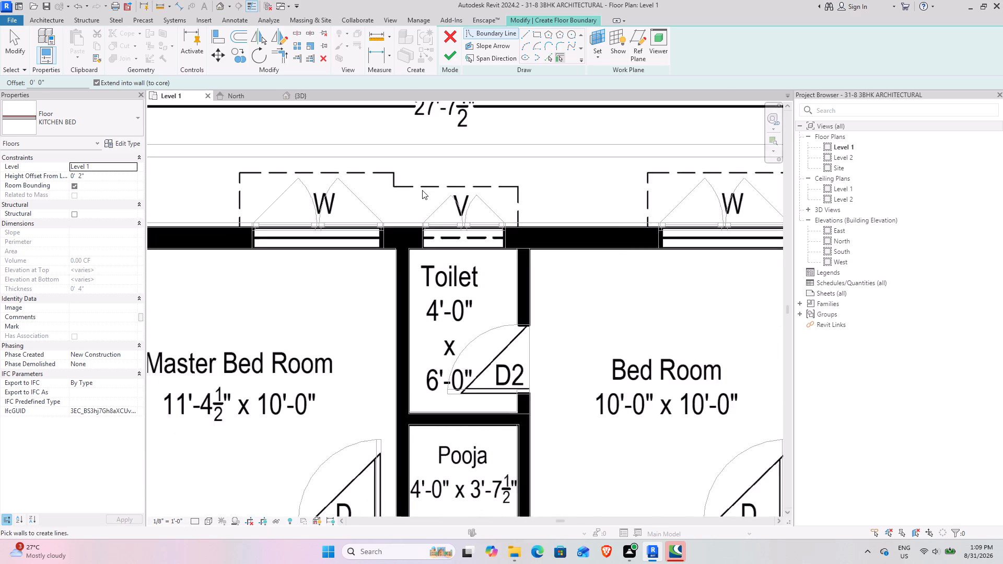
scroll(422, 190, "down", 1)
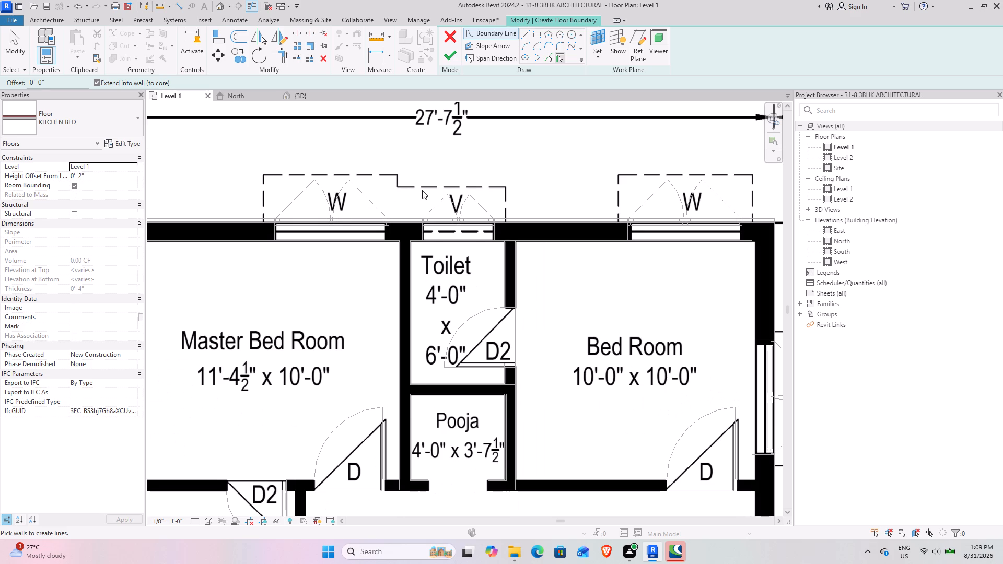
scroll(422, 190, "down", 5)
middle_click_drag(423, 378, 400, 283)
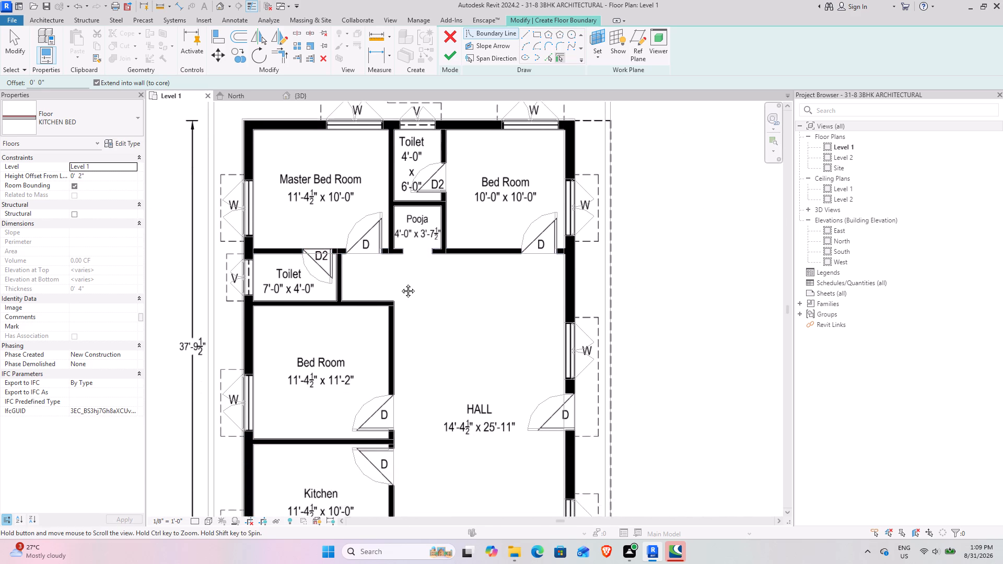
middle_click_drag(400, 283, 392, 200)
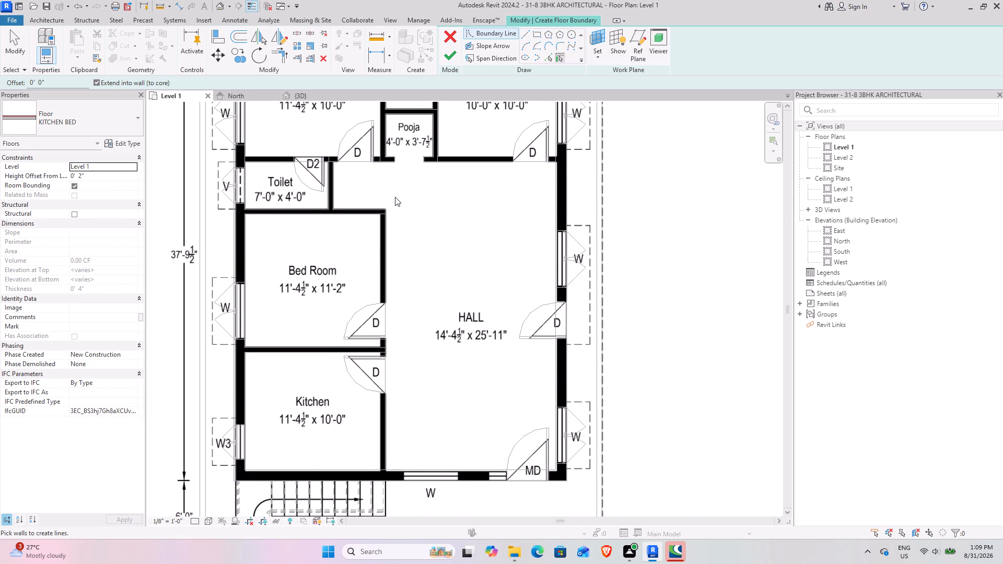
middle_click_drag(207, 368, 225, 252)
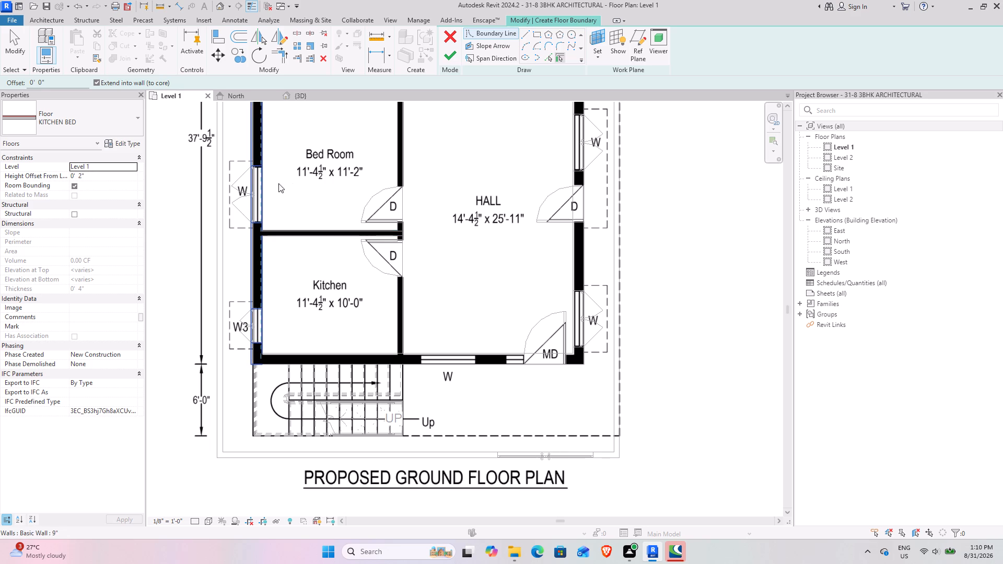
Examine the Level 1 plan again, from the master bedroom and toilets down to the kitchen, hall and staircase.
middle_click_drag(300, 158, 263, 271)
scroll(264, 184, "down", 3)
middle_click_drag(264, 184, 271, 220)
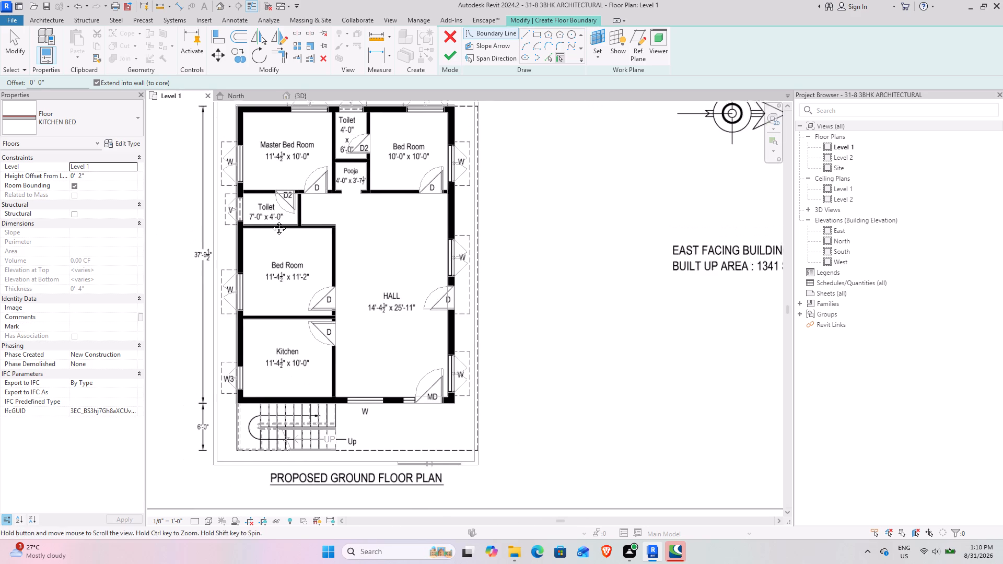
middle_click_drag(271, 220, 271, 239)
scroll(266, 239, "up", 5)
middle_click_drag(243, 229, 249, 215)
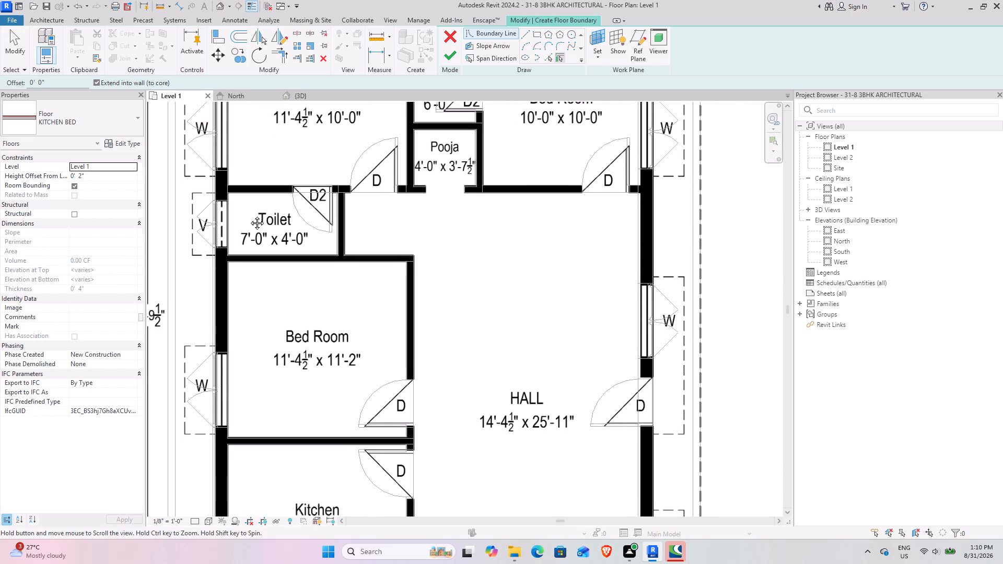
middle_click_drag(249, 215, 250, 215)
middle_click_drag(254, 302, 217, 187)
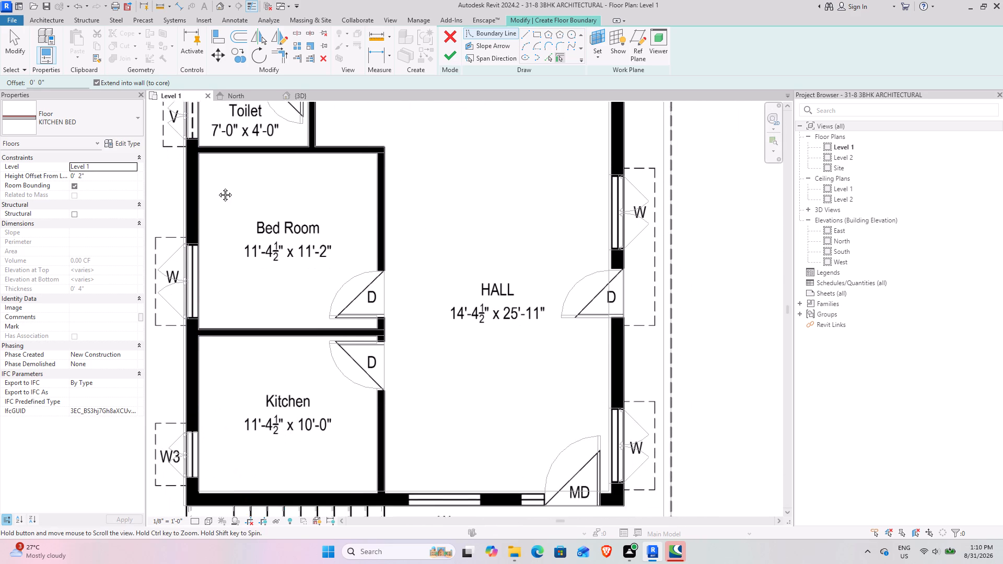
middle_click_drag(217, 187, 209, 174)
scroll(239, 194, "down", 4)
middle_click_drag(384, 273, 385, 283)
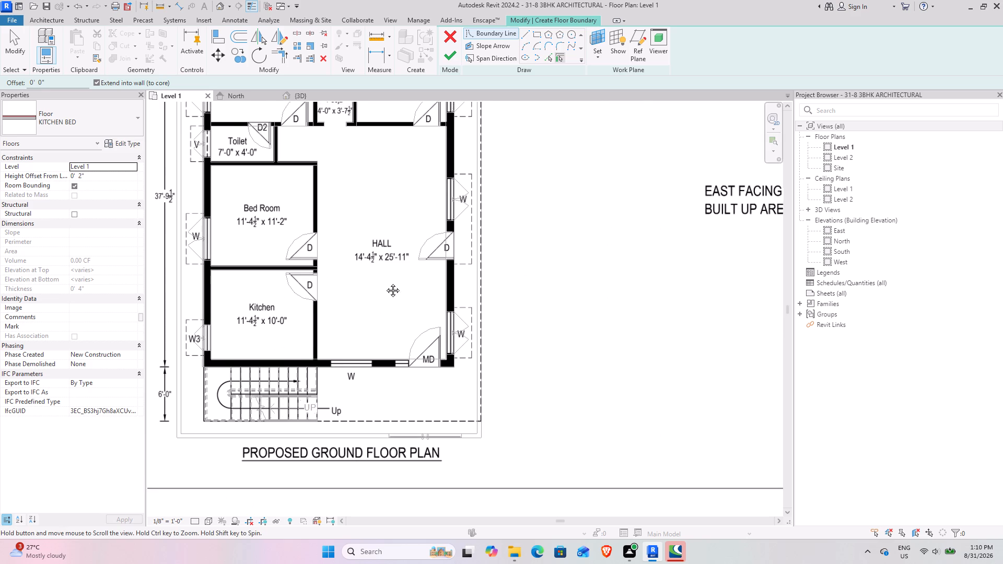
middle_click_drag(385, 283, 422, 374)
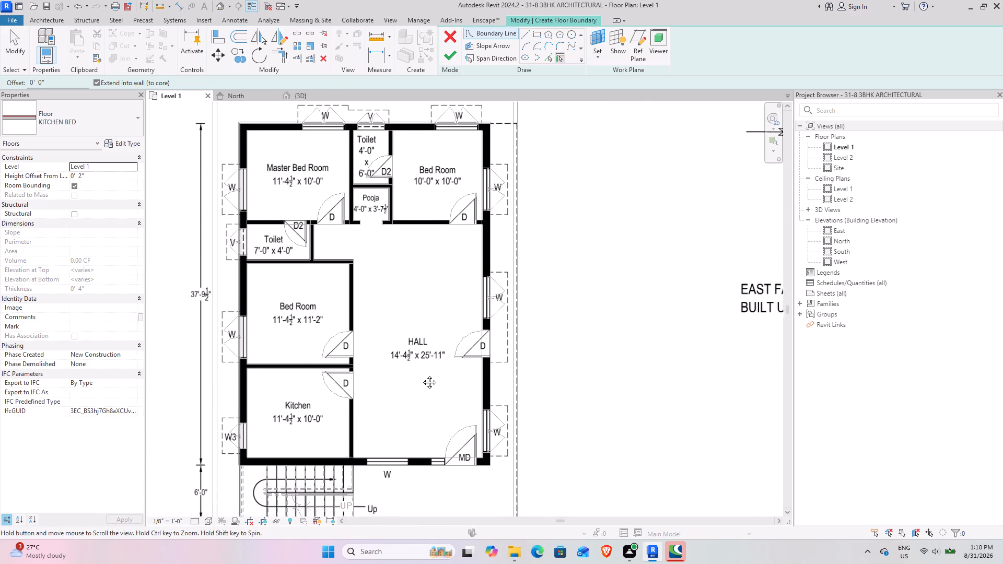
middle_click_drag(422, 374, 495, 379)
Narrow the Project Browser and the Properties palette to enlarge the drawing area.
left_click_drag(794, 362, 877, 360)
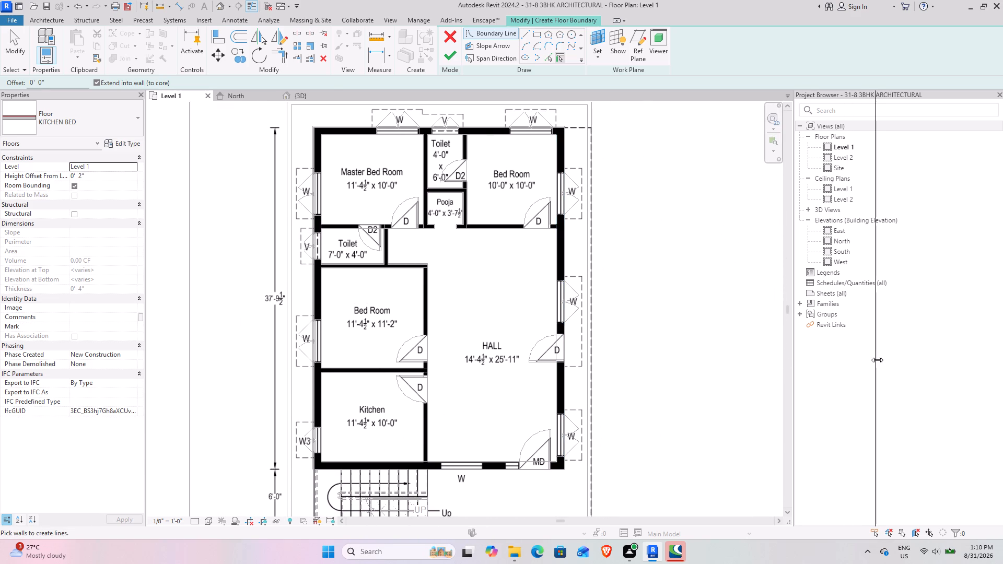
left_click_drag(877, 360, 878, 360)
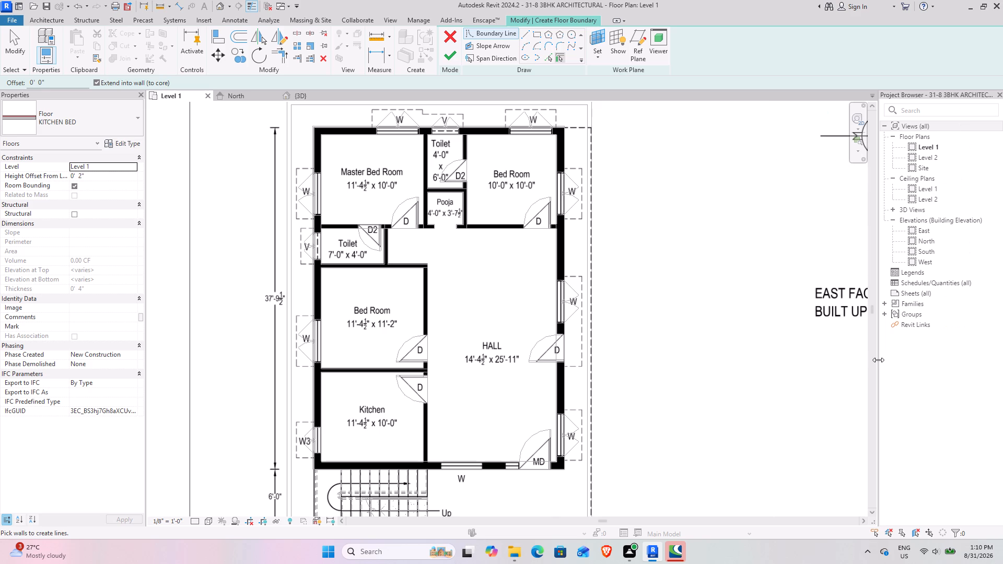
left_click_drag(146, 272, 141, 271)
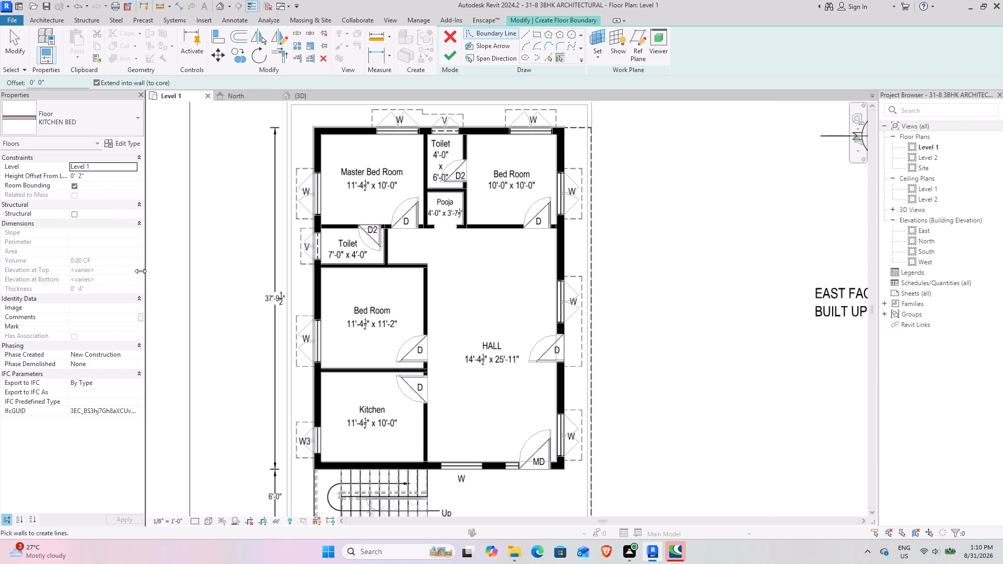
left_click_drag(141, 271, 136, 270)
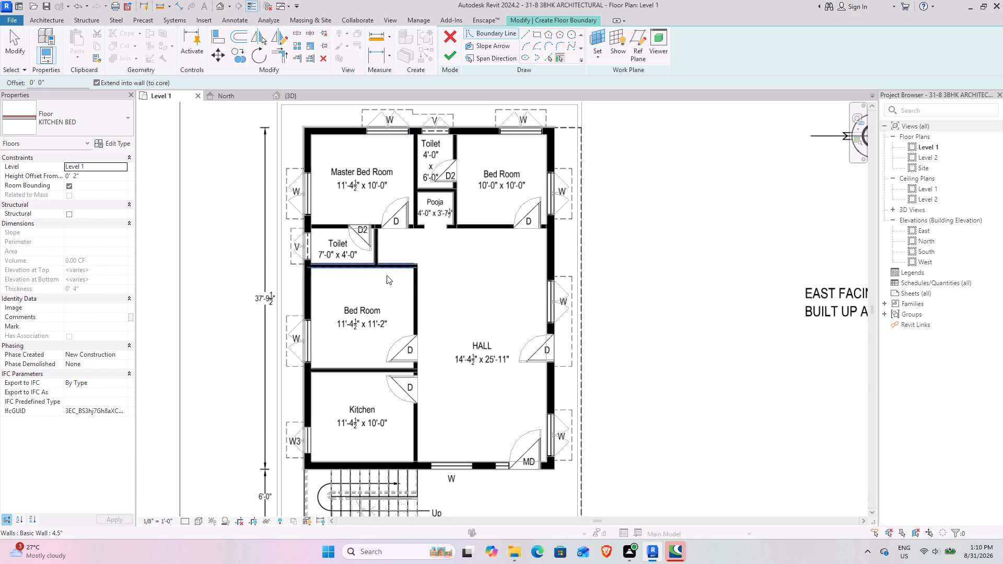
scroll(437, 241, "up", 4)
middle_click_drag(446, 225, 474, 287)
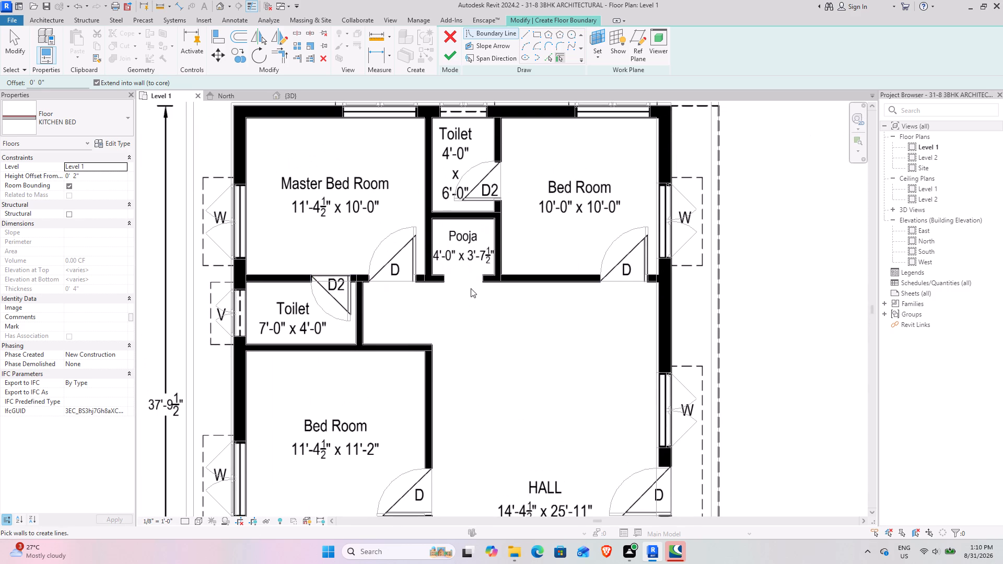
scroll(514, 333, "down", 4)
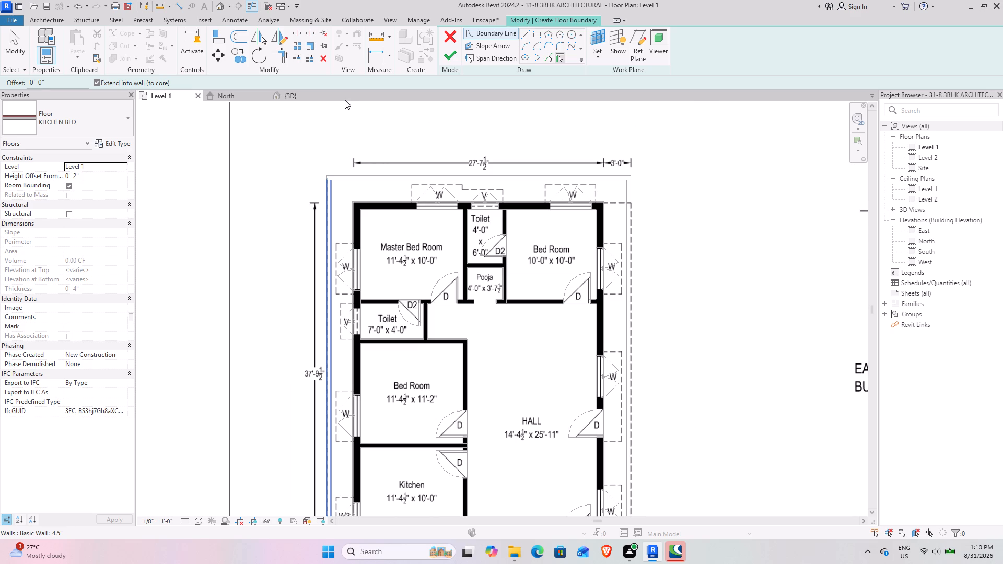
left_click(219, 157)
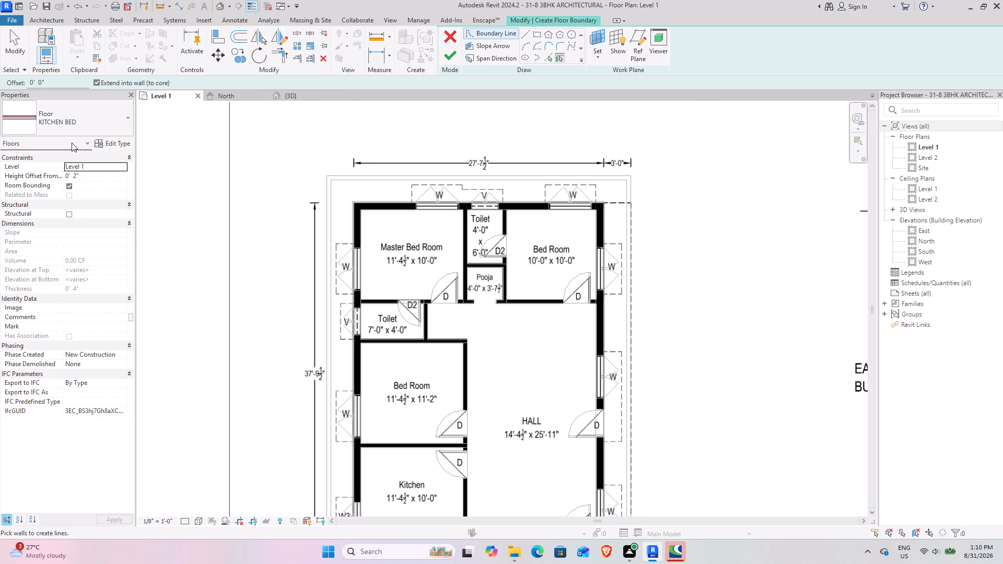
Sketch a rectangular floor boundary about 2'-6" by 6'-7" along the kitchen's W3 window wall, ending at the staircase-side wall.
middle_click_drag(413, 450, 360, 300)
scroll(321, 385, "up", 4)
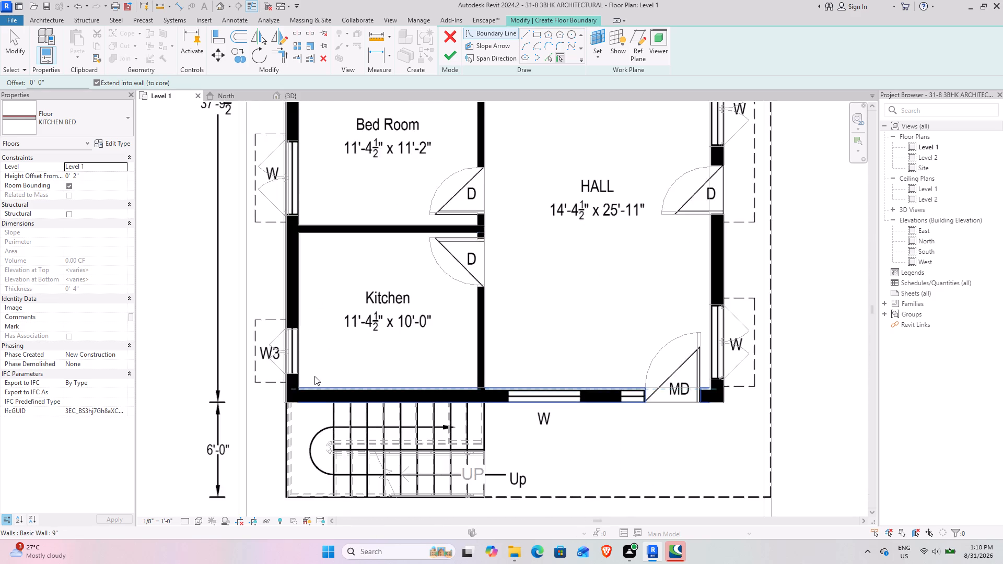
scroll(314, 376, "up", 6)
middle_click_drag(316, 326, 326, 360)
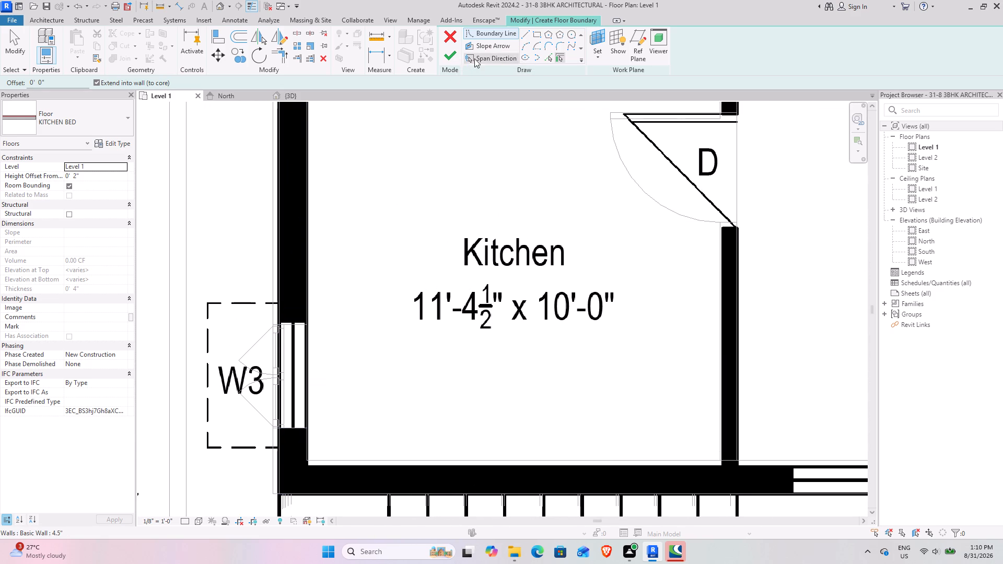
left_click(540, 29)
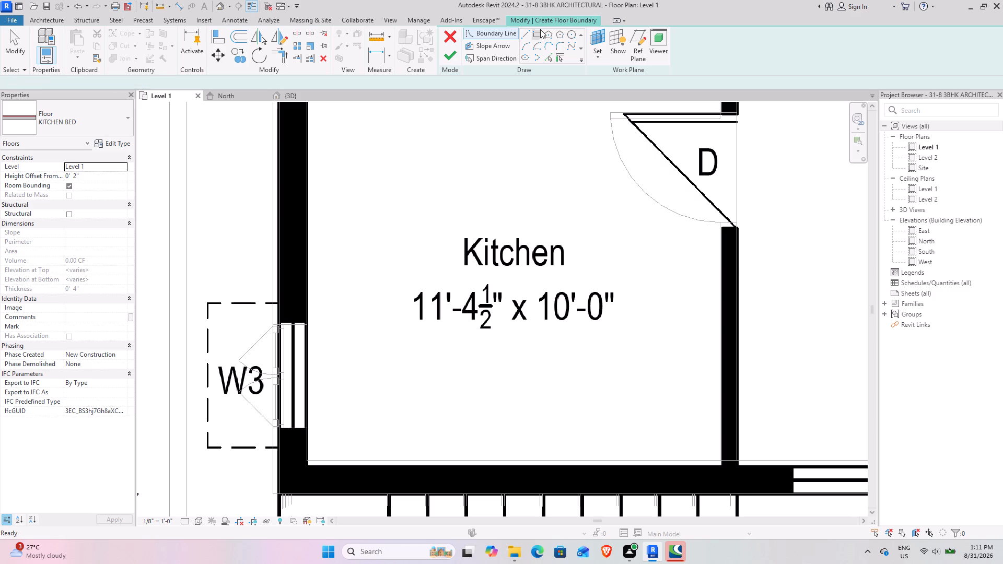
scroll(311, 204, "down", 3)
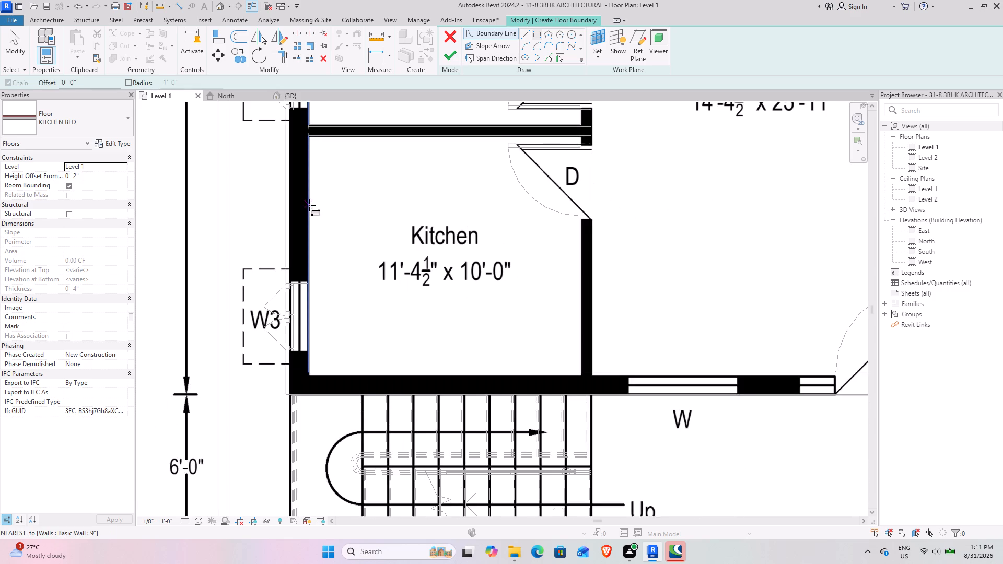
middle_click_drag(309, 205, 296, 231)
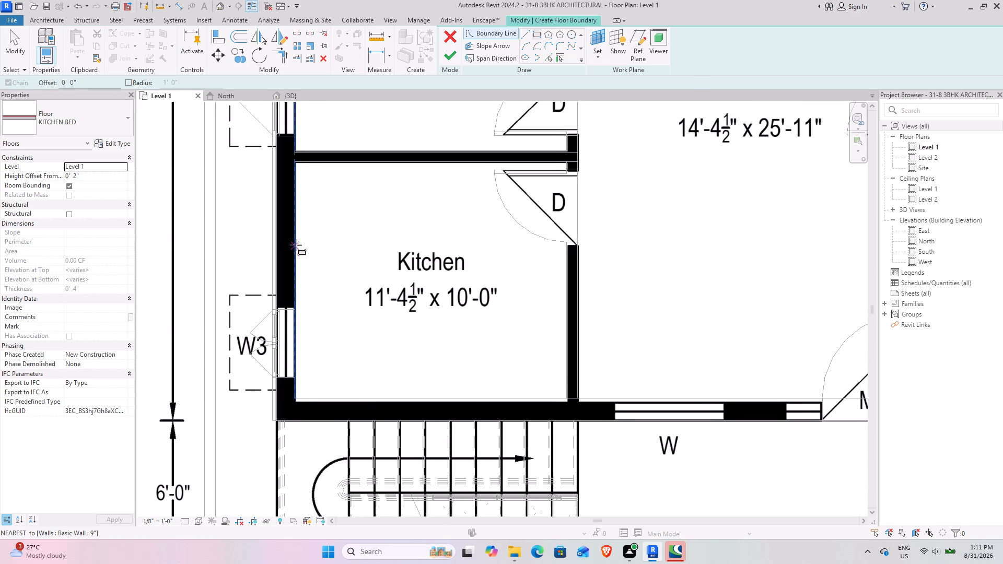
left_click(299, 243)
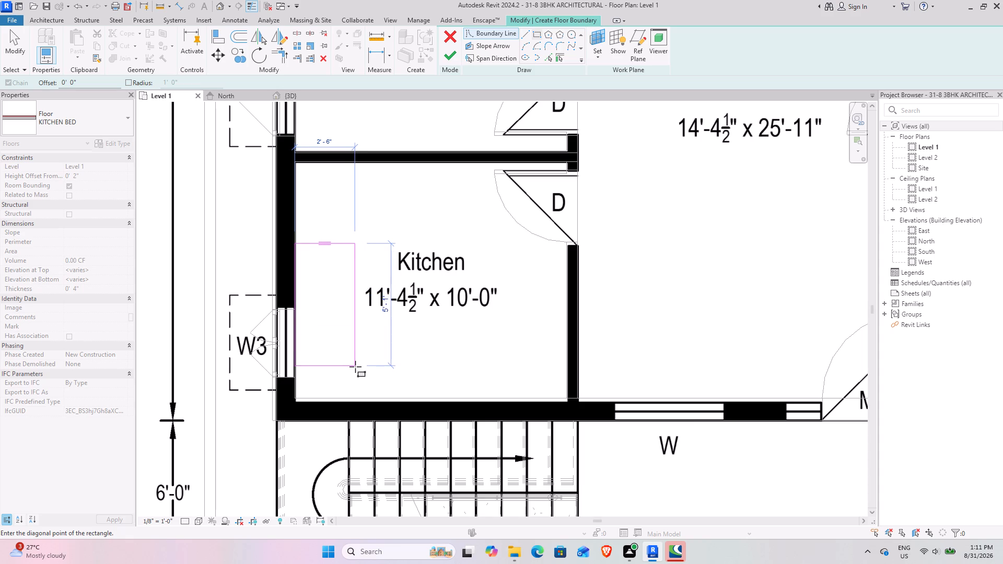
left_click(355, 402)
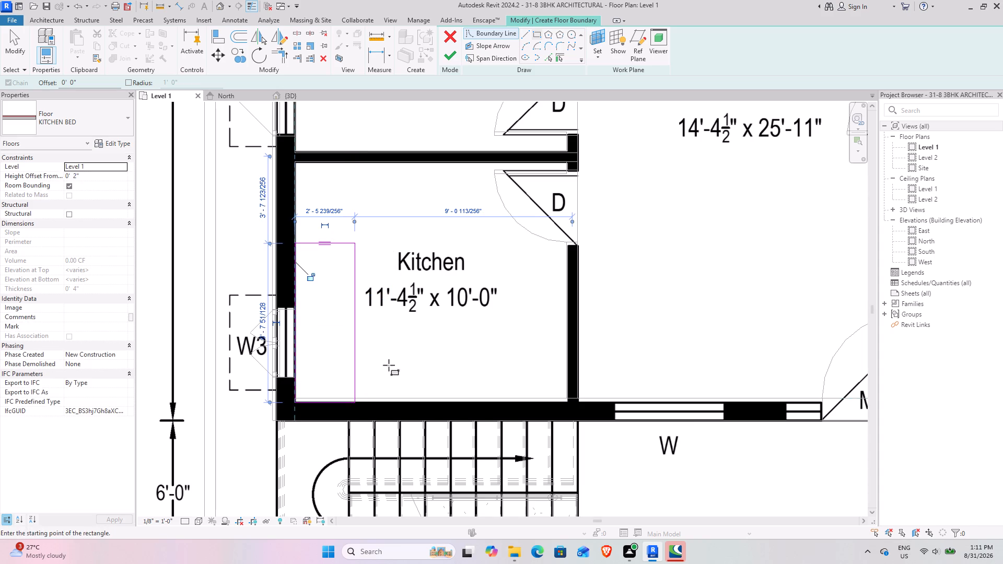
Set the width of the rectangle along the W3 window wall to 2.5 feet.
left_click(326, 213)
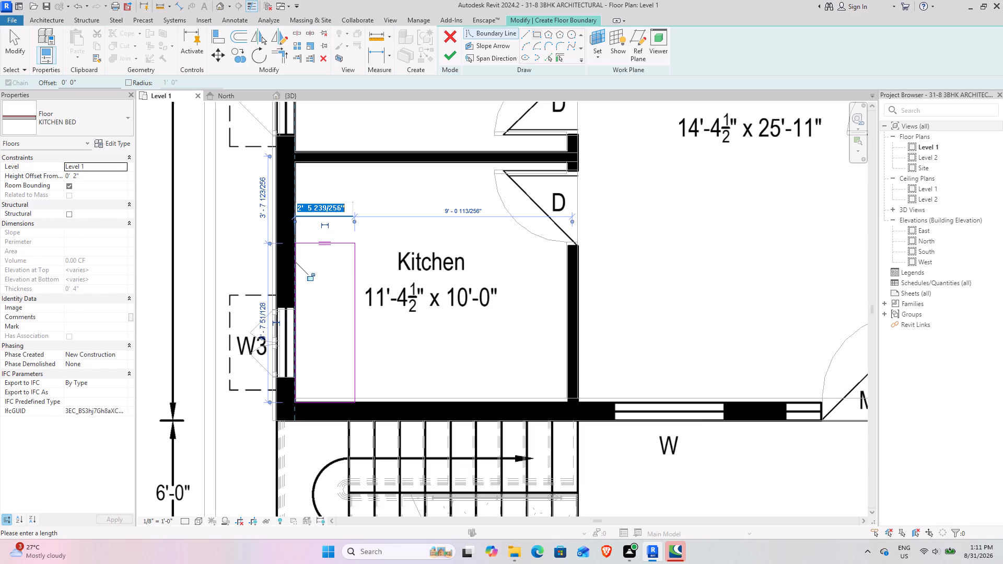
type("2.")
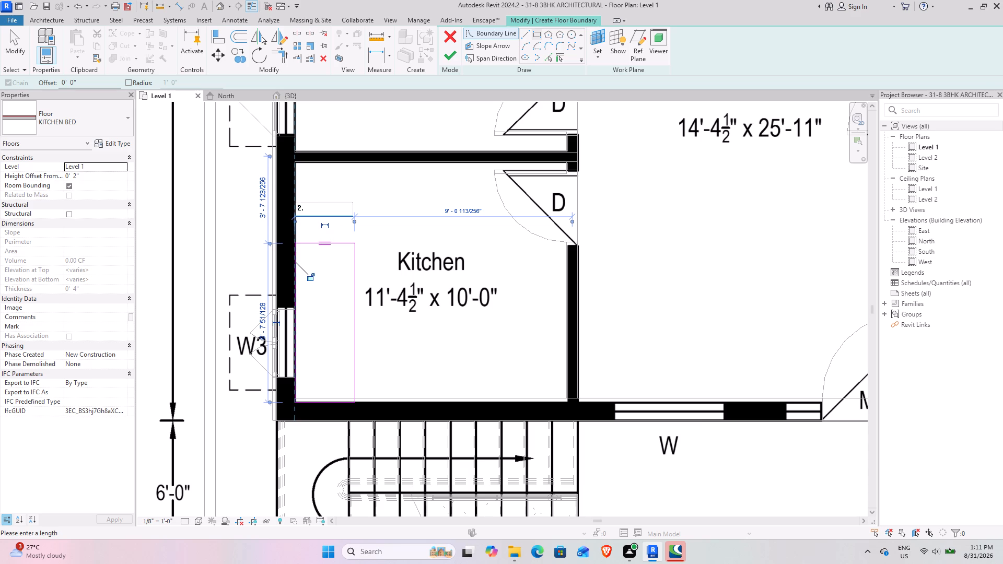
key("5")
key("Return")
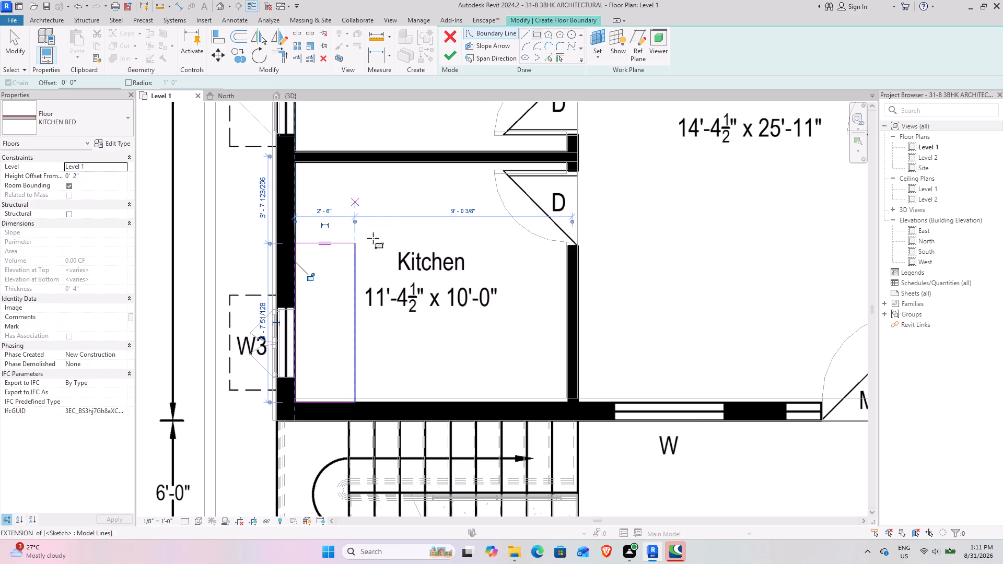
Sketch a second rectangle about 8'-10" by 1'-10" along the kitchen's staircase-side wall, from the first rectangle to the hall wall.
left_click(358, 404)
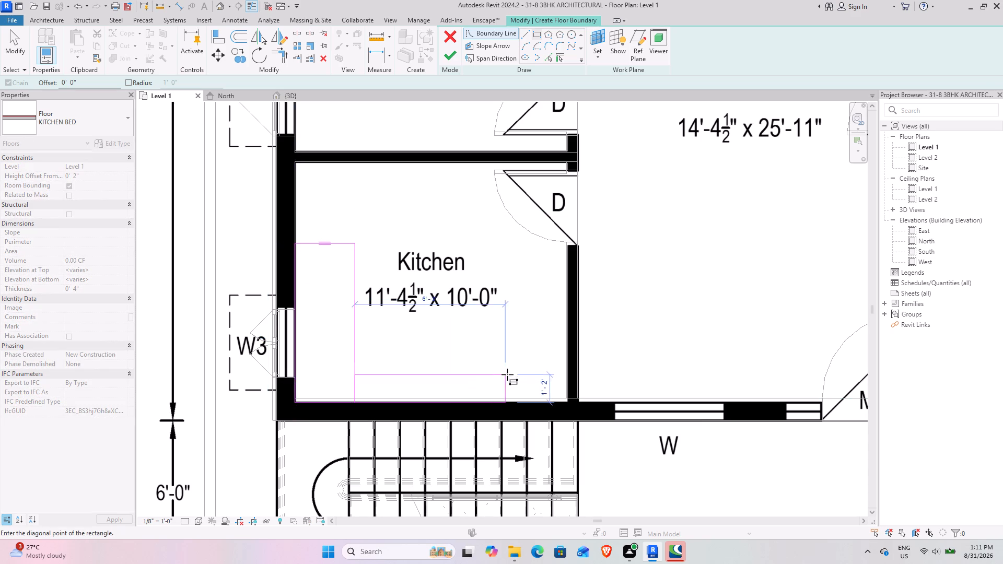
left_click(565, 359)
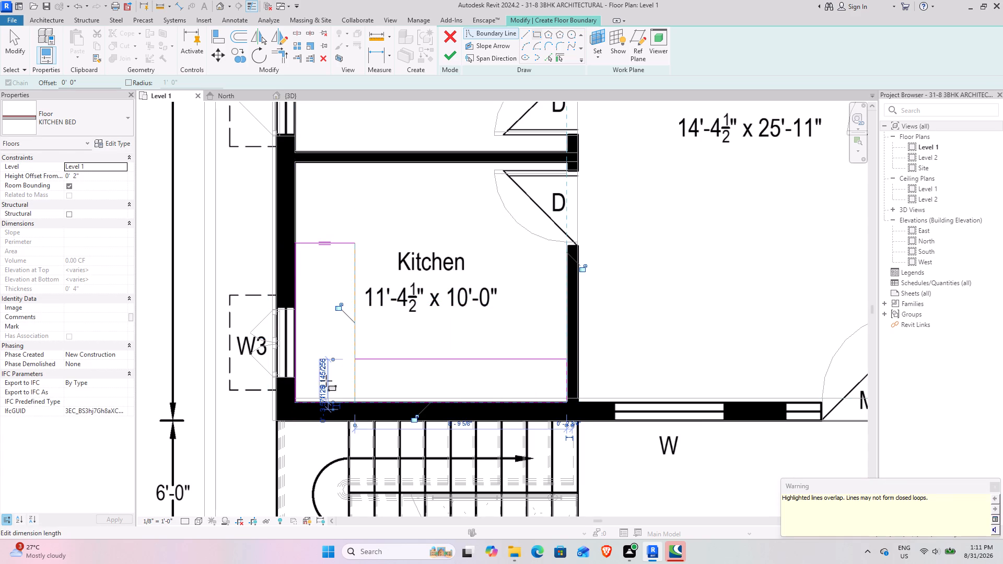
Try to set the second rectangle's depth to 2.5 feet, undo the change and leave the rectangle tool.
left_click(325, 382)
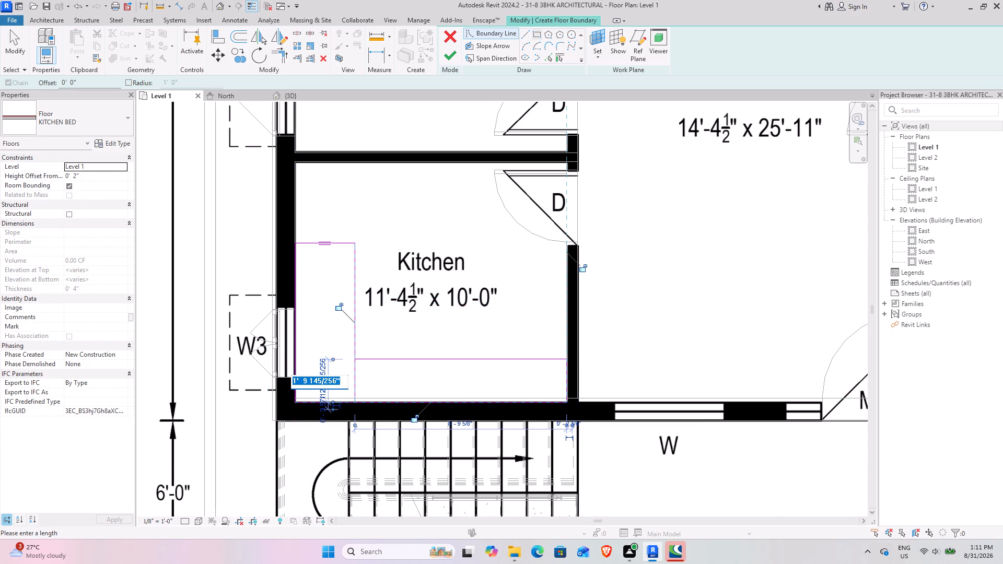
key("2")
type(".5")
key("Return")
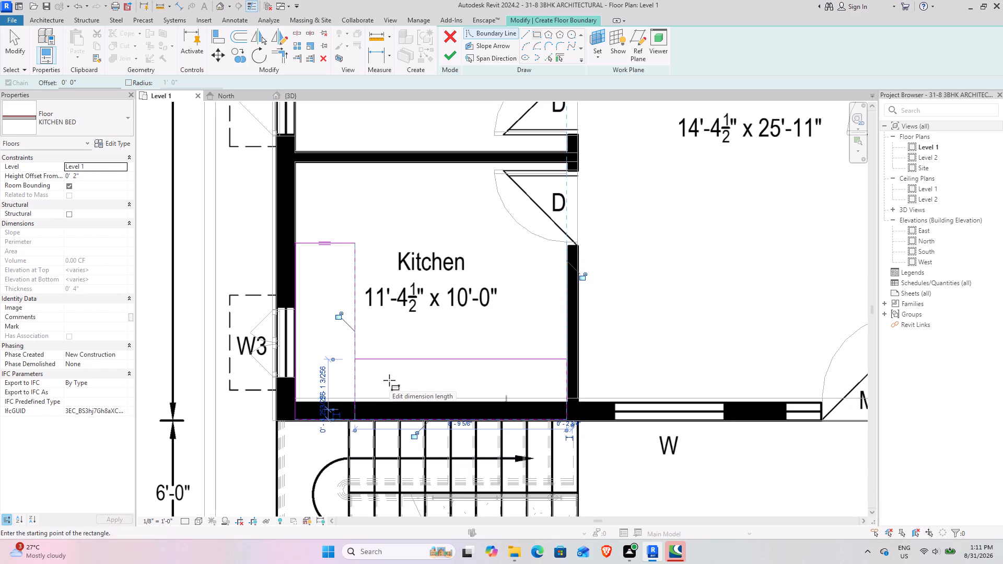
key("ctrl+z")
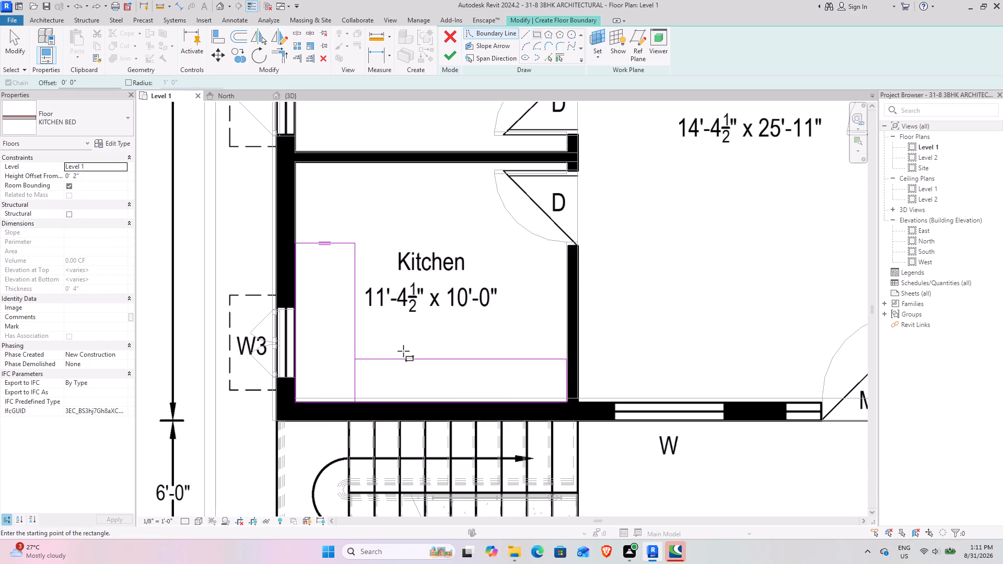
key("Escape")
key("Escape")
Delete the second rectangle's short side that overlaps the first rectangle's inner edge.
left_click(356, 386)
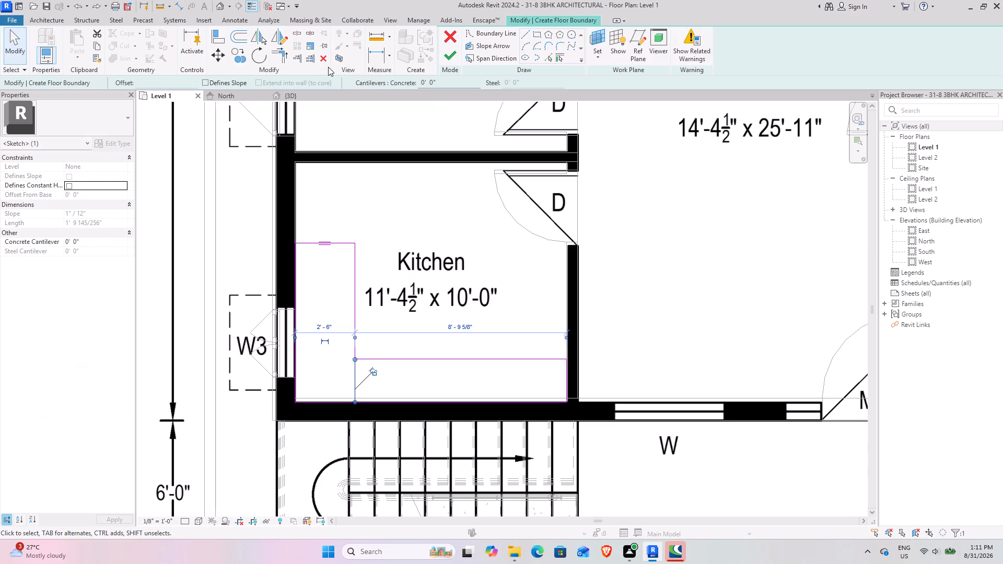
left_click(324, 62)
Move the second rectangle's long inner line so that its depth from the staircase-side wall is 2.5 feet.
left_click(392, 358)
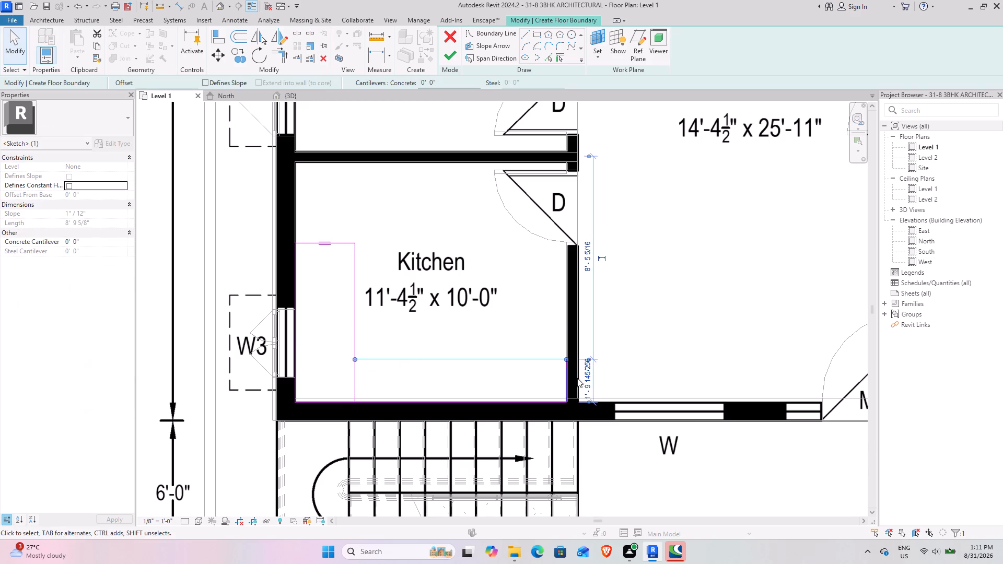
left_click(587, 377)
type("2.5")
key("Return")
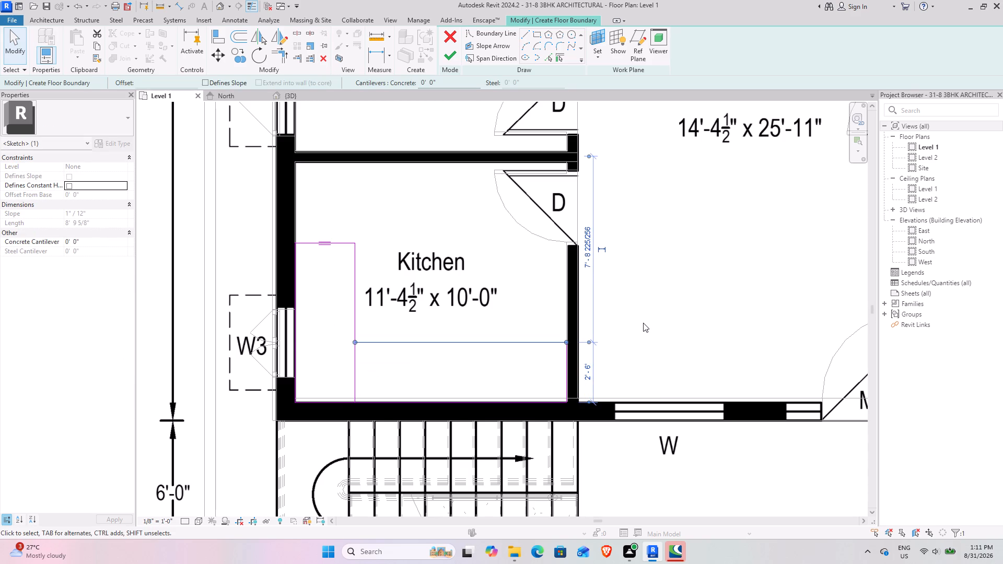
left_click(643, 323)
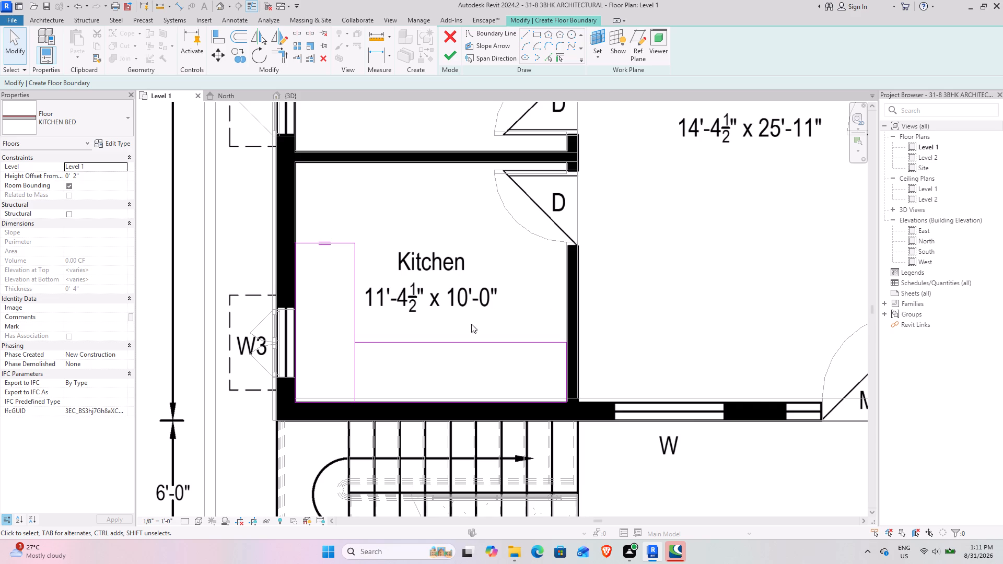
Trim the two inner boundary lines to a corner, making one L-shaped kitchen bed outline, and finish the floor sketch.
middle_click_drag(448, 369, 547, 327)
scroll(449, 304, "up", 4)
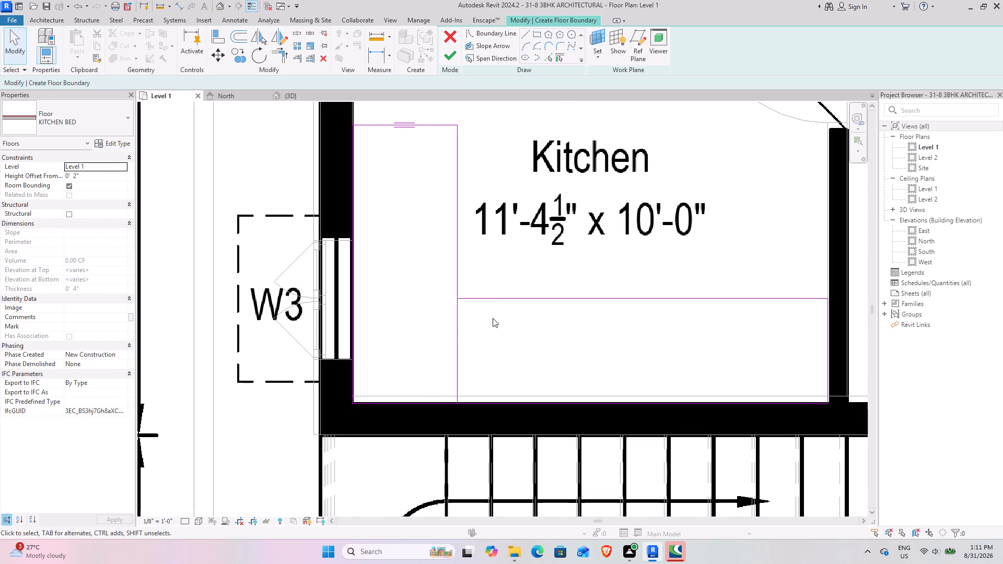
scroll(532, 325, "down", 3)
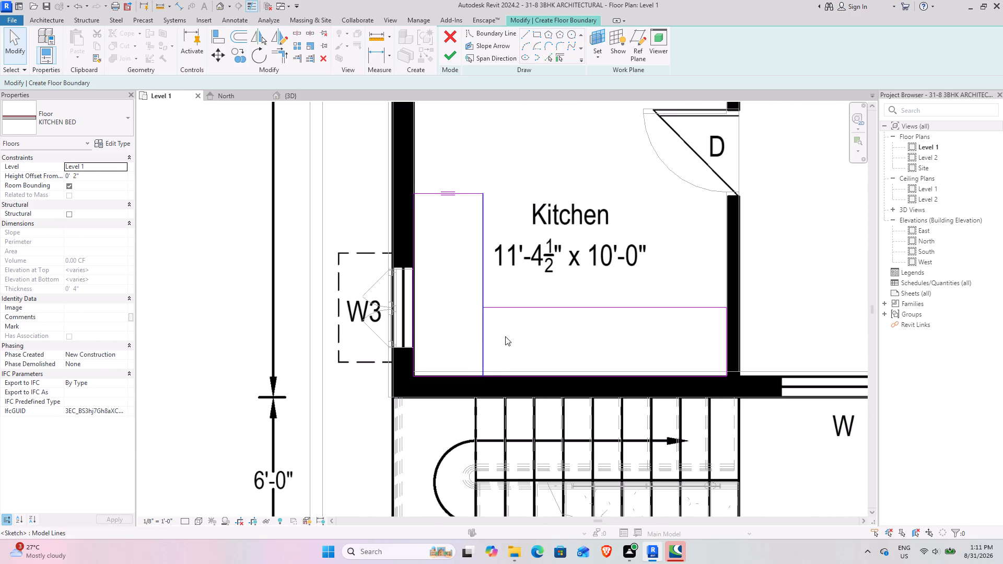
left_click(478, 332)
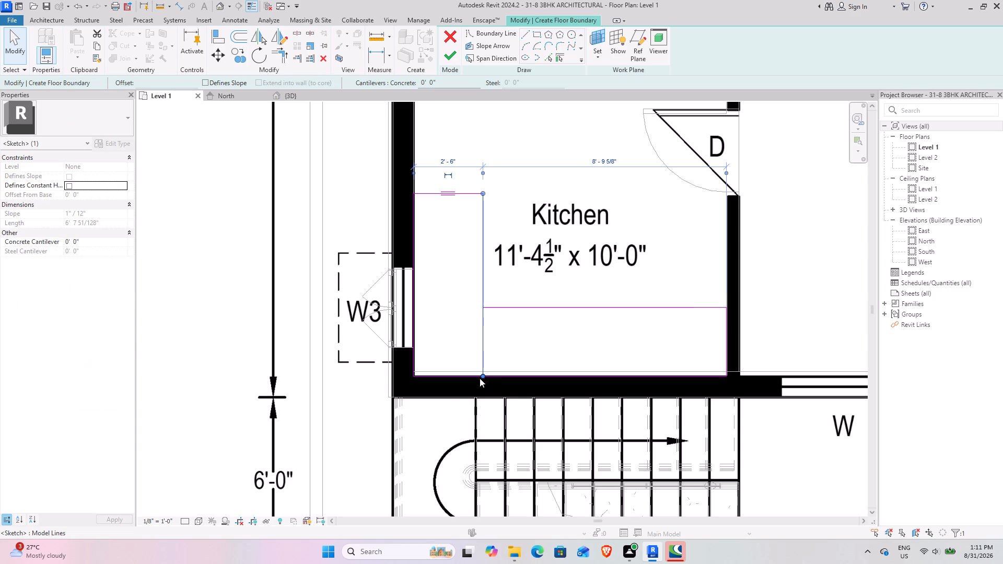
left_click(275, 52)
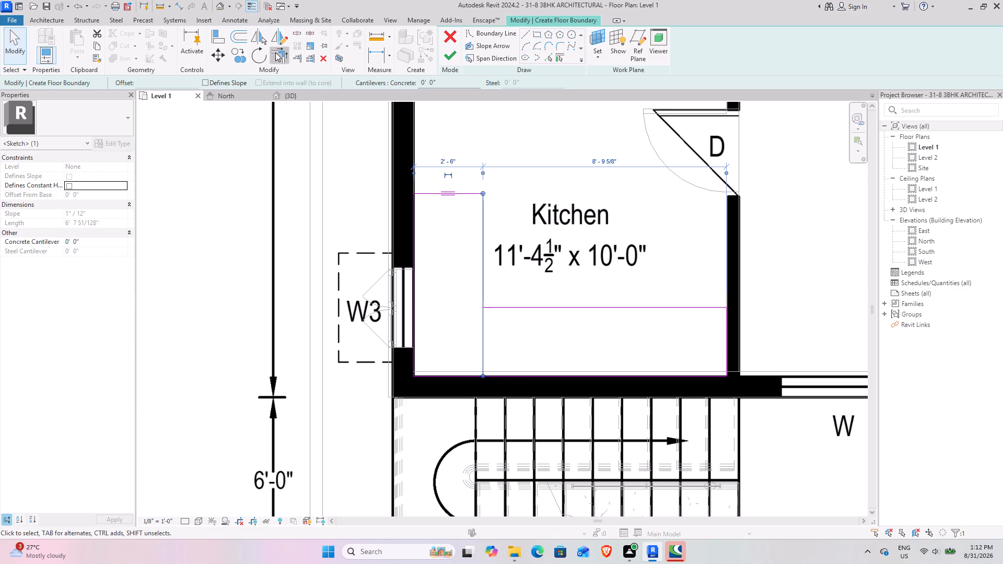
left_click(525, 311)
left_click(482, 290)
scroll(482, 290, "down", 2)
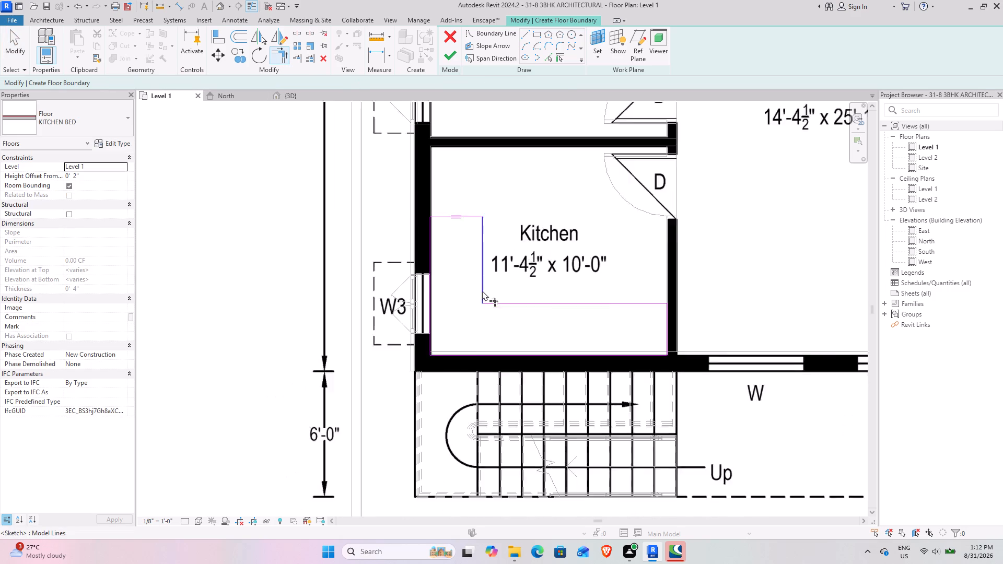
scroll(482, 290, "down", 2)
middle_click_drag(542, 300, 450, 298)
scroll(404, 268, "up", 4)
middle_click_drag(435, 244, 437, 296)
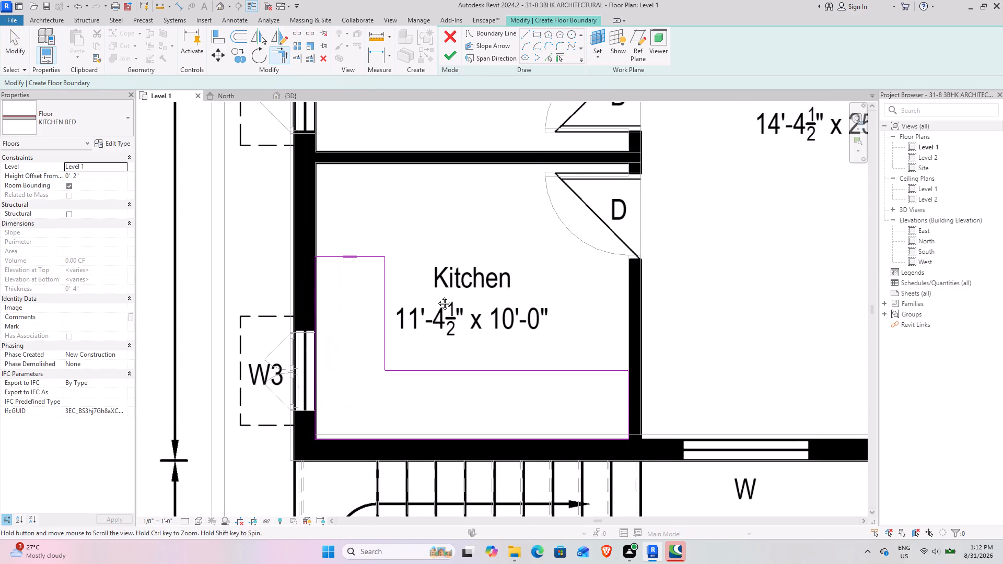
middle_click_drag(437, 296, 436, 296)
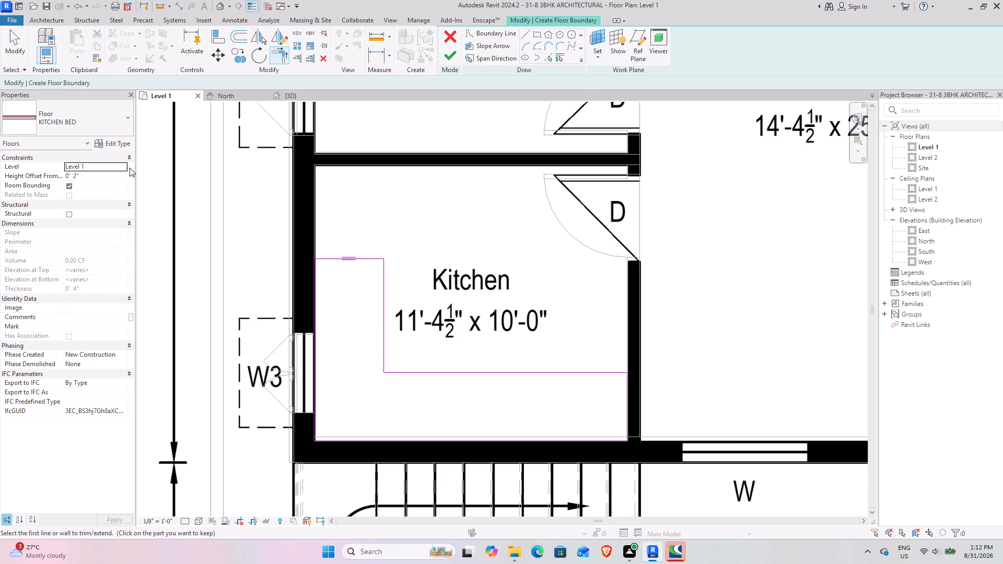
left_click(452, 60)
Set the kitchen bed floor's height offset from Level 1 to 3'.
left_click(90, 177)
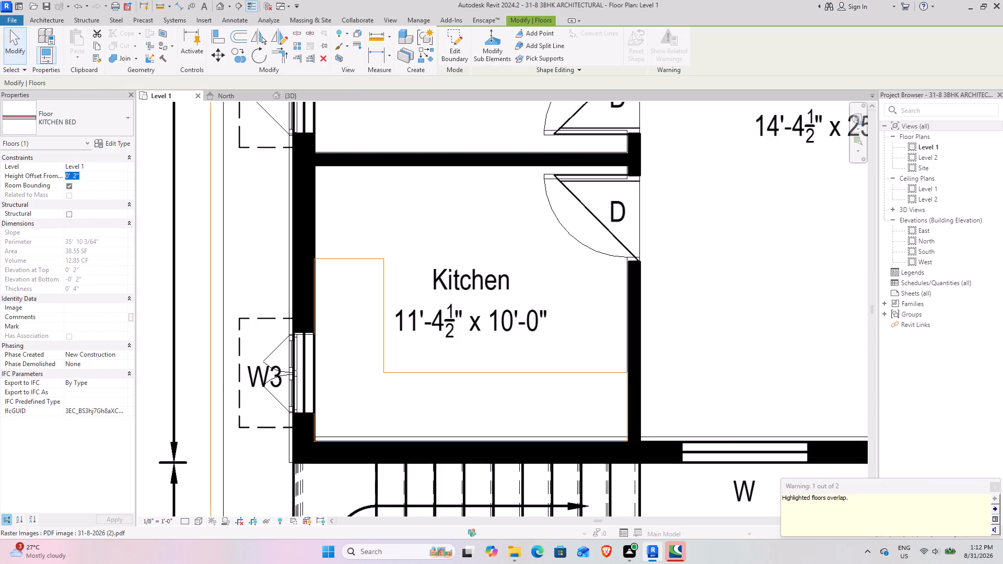
type("3'")
key("Return")
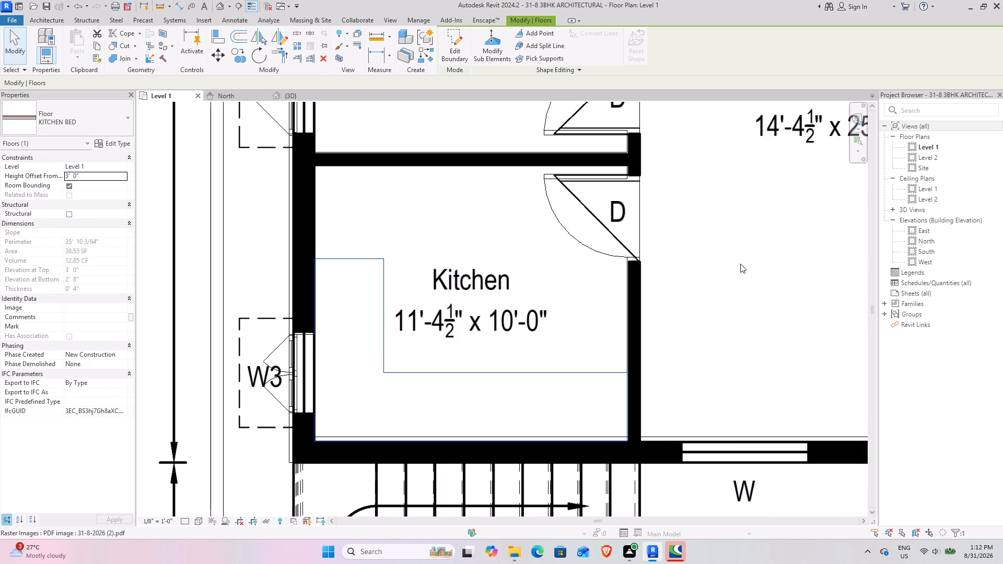
left_click(740, 264)
Examine the raised L-shaped kitchen bed in the 3D view from several angles around the kitchen window and staircase.
left_click(307, 97)
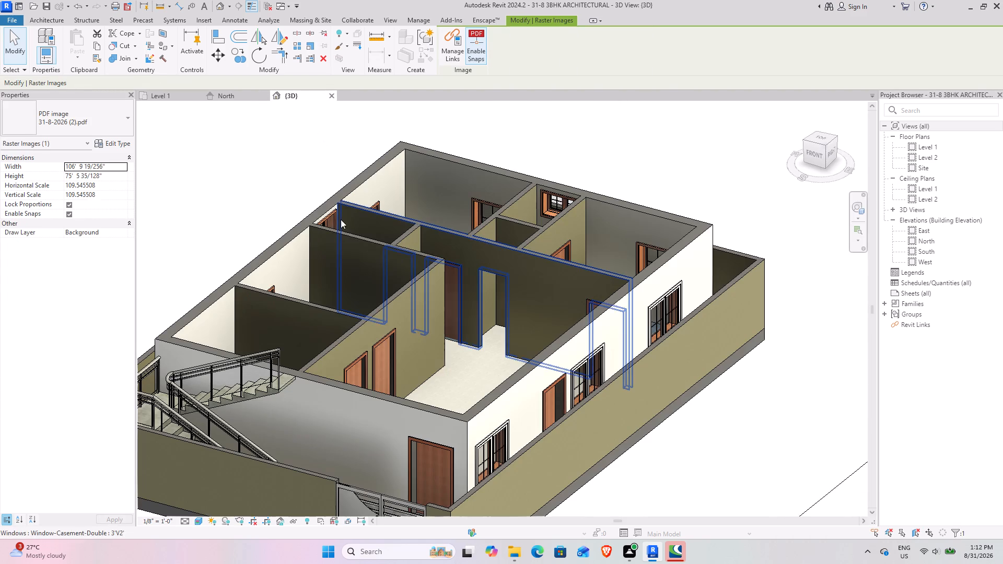
middle_click_drag(353, 248, 239, 356, "shift")
middle_click_drag(224, 380, 582, 245)
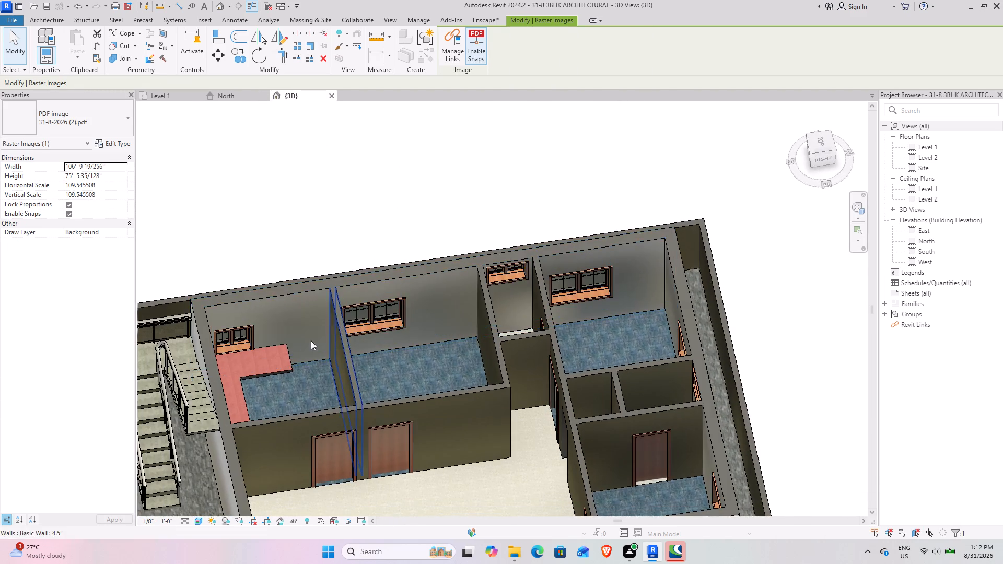
middle_click_drag(288, 342, 211, 321, "shift")
middle_click_drag(212, 321, 568, 419)
scroll(465, 343, "up", 5)
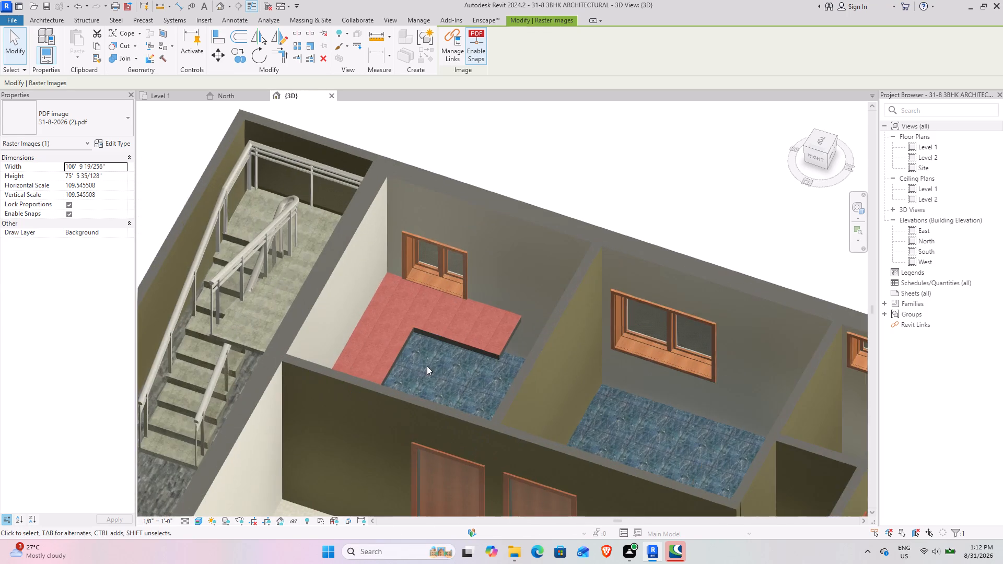
middle_click_drag(427, 366, 488, 380)
middle_click_drag(546, 405, 309, 292)
On the Level 1 plan, measure along the kitchen's window wall from the partition wall's corner to the kitchen bed's near end.
left_click(172, 95)
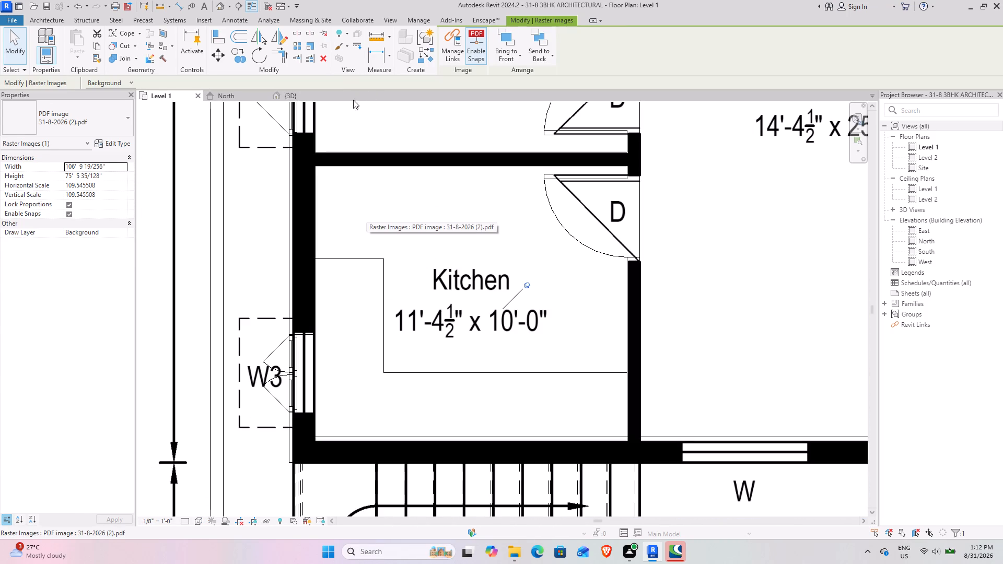
key("Escape")
key("Escape")
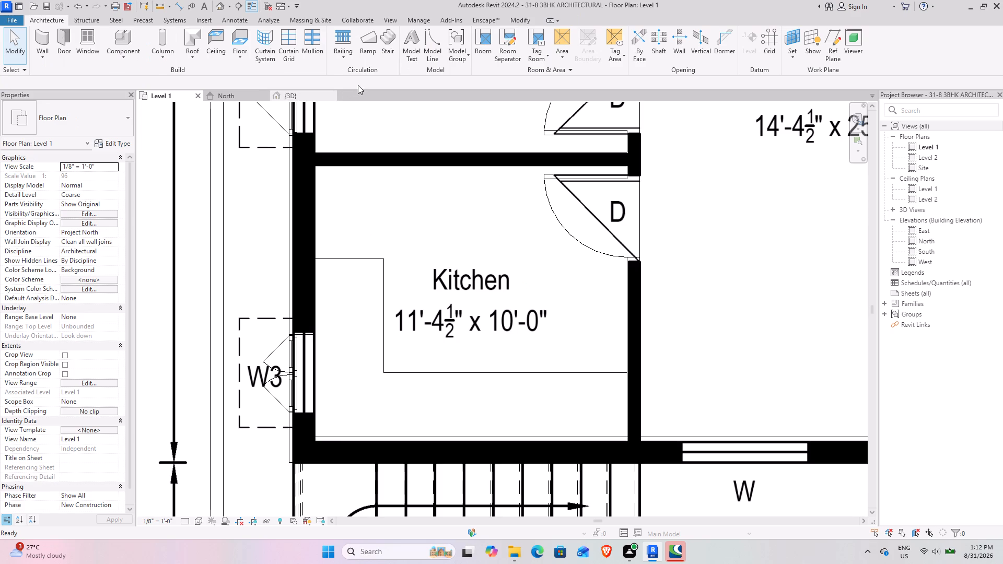
left_click(163, 7)
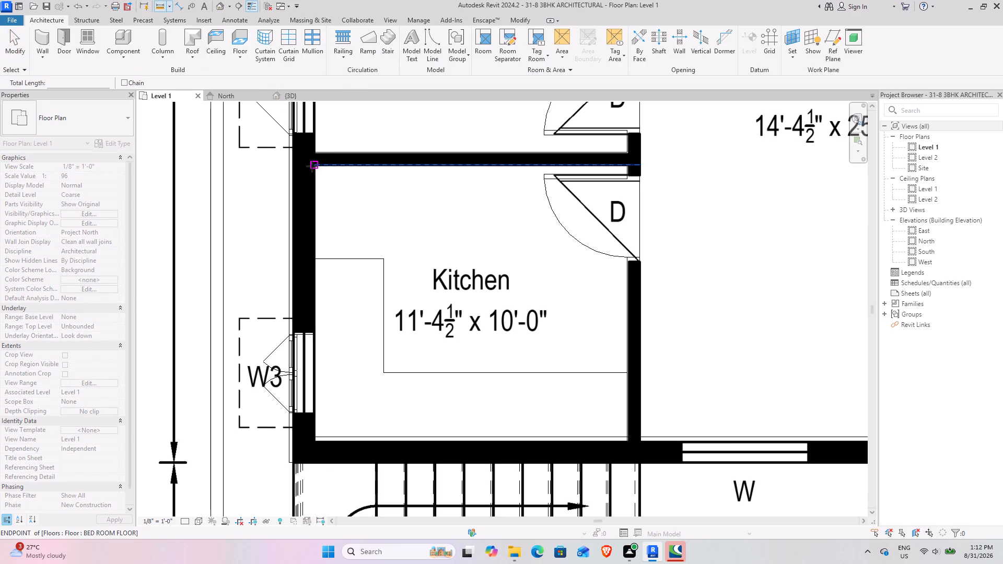
left_click(313, 166)
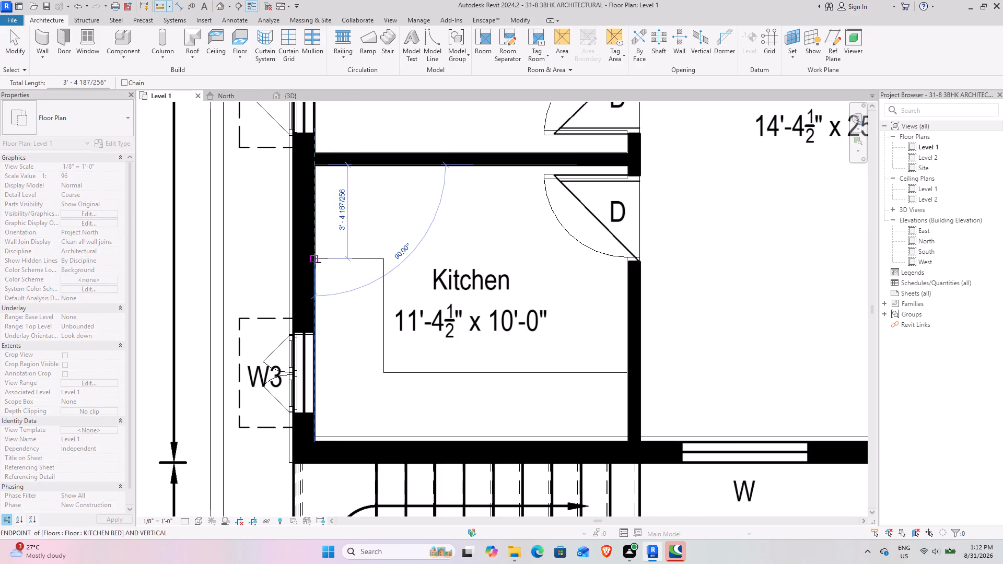
scroll(315, 262, "up", 4)
middle_click_drag(315, 262, 296, 372)
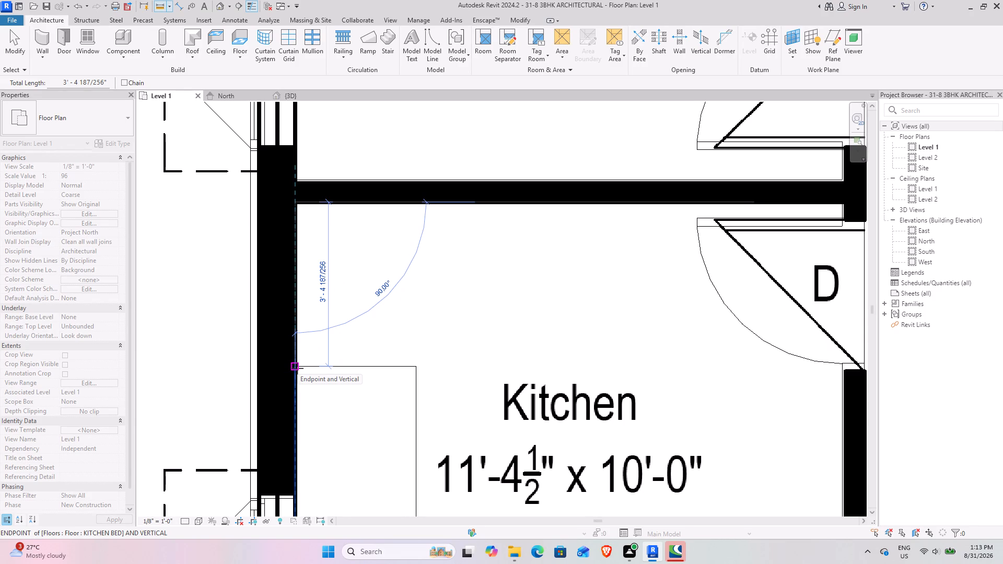
scroll(297, 368, "down", 1)
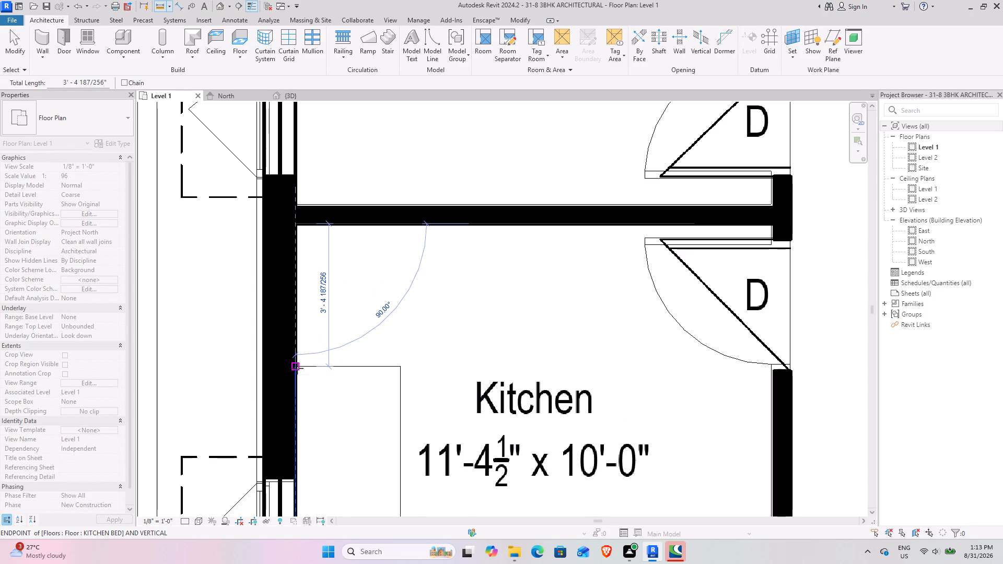
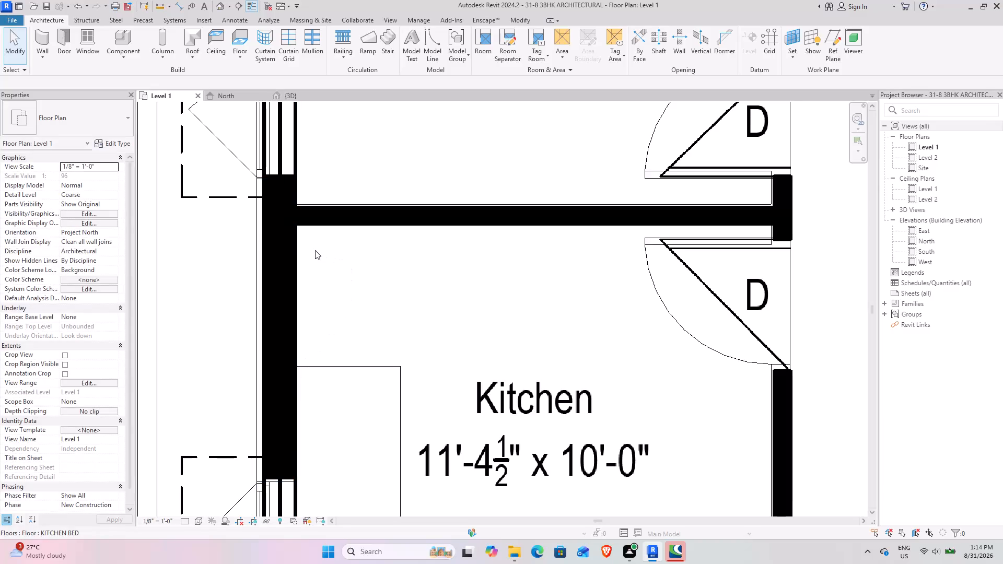
Examine the kitchen, bedroom and hall layout on the Level 1 floor plan.
scroll(315, 250, "down", 4)
middle_click_drag(337, 285, 287, 255)
scroll(422, 286, "down", 4)
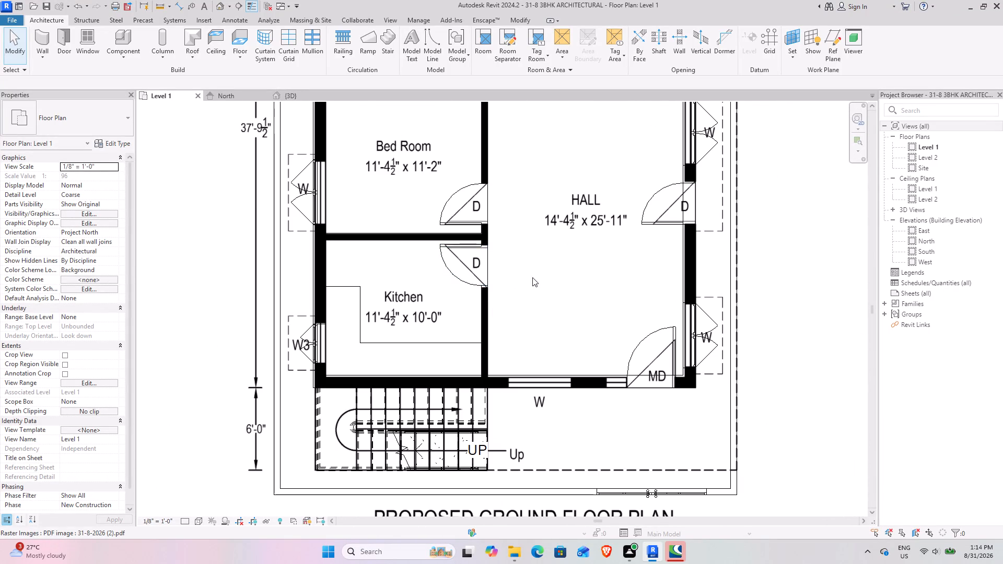
middle_click_drag(480, 242, 479, 306)
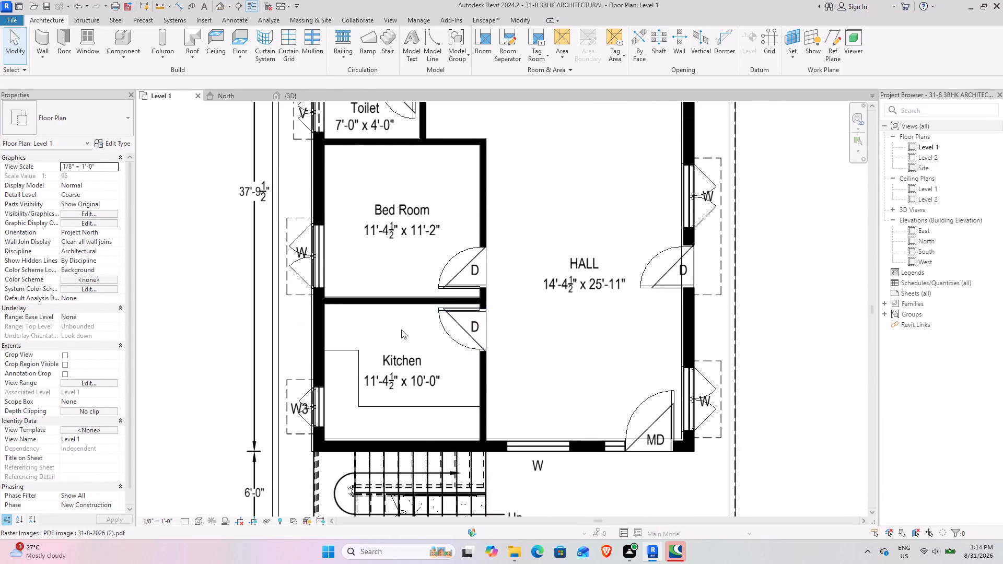
scroll(316, 364, "up", 3)
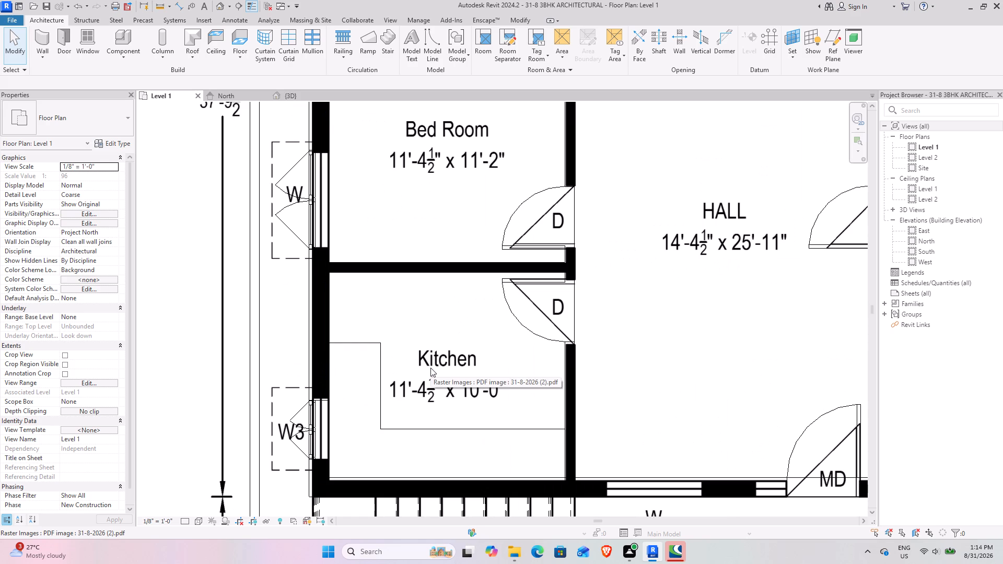
scroll(426, 367, "down", 3)
middle_click_drag(443, 357, 426, 379)
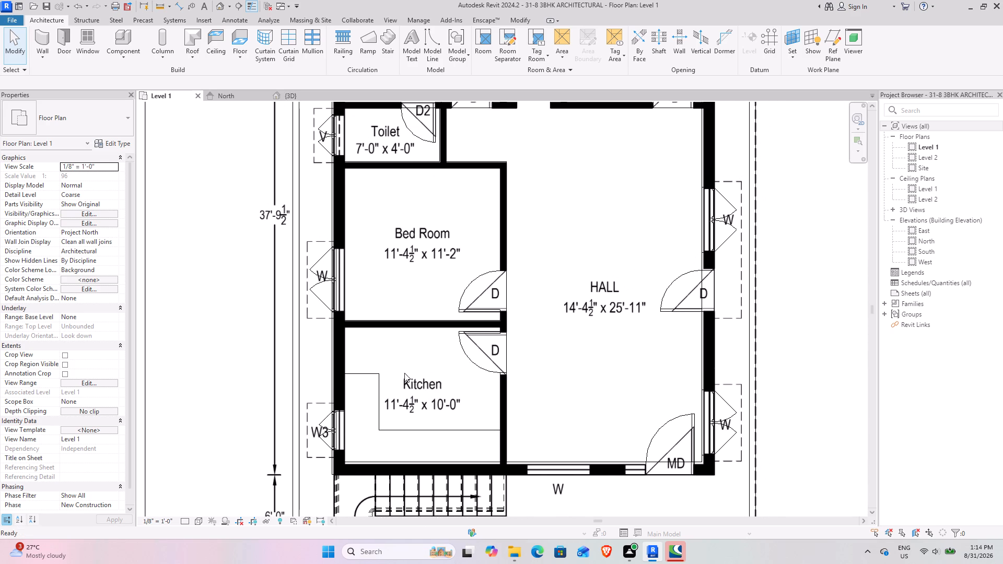
scroll(349, 366, "up", 6)
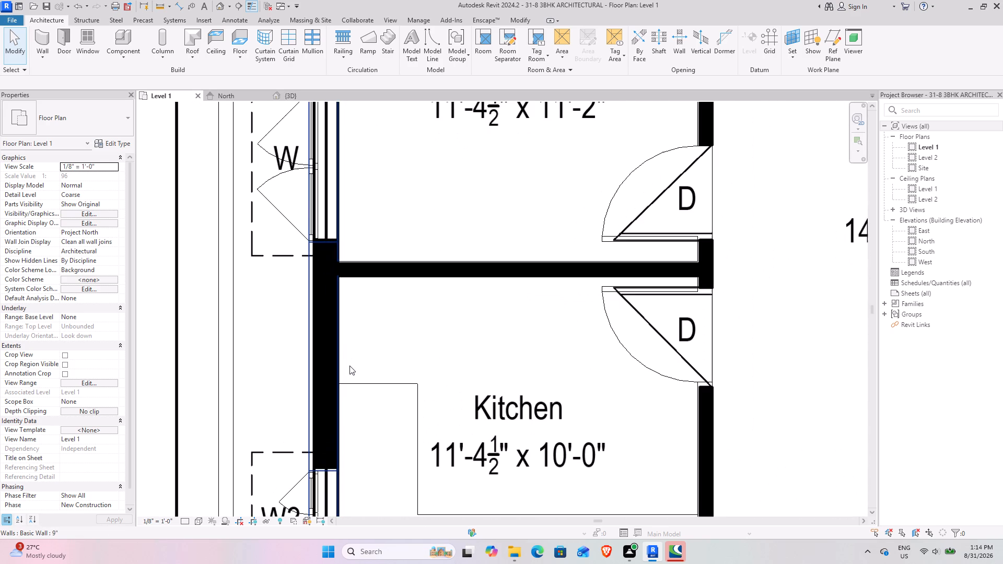
middle_click_drag(382, 345, 351, 325)
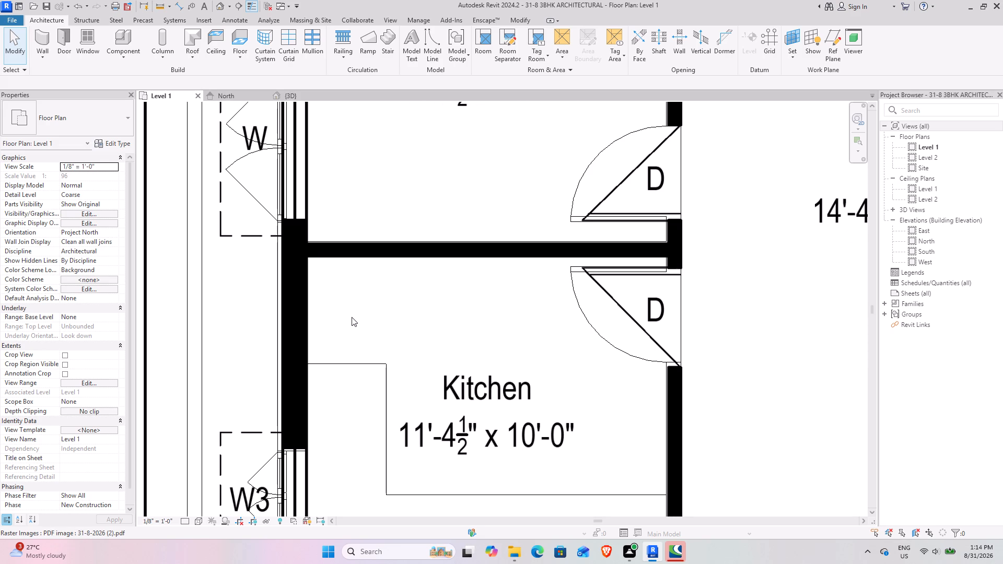
scroll(344, 399, "down", 4)
middle_click_drag(367, 392, 306, 303)
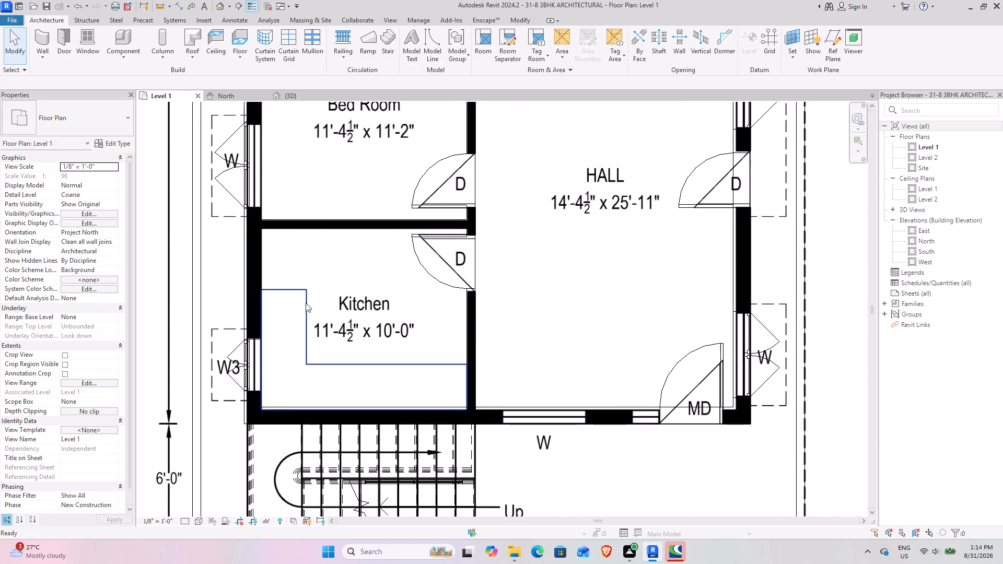
middle_click_drag(331, 310, 378, 365)
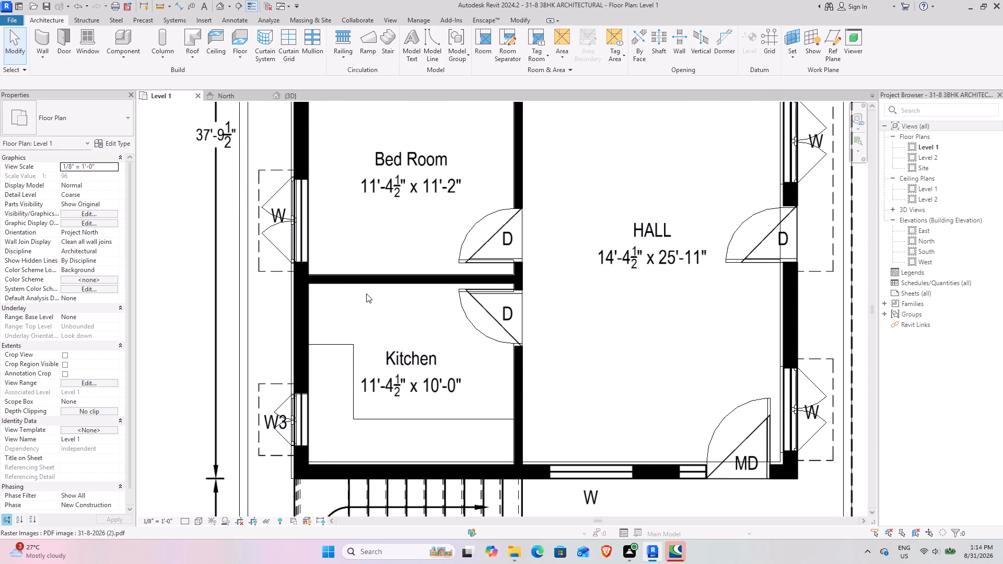
scroll(316, 272, "up", 3)
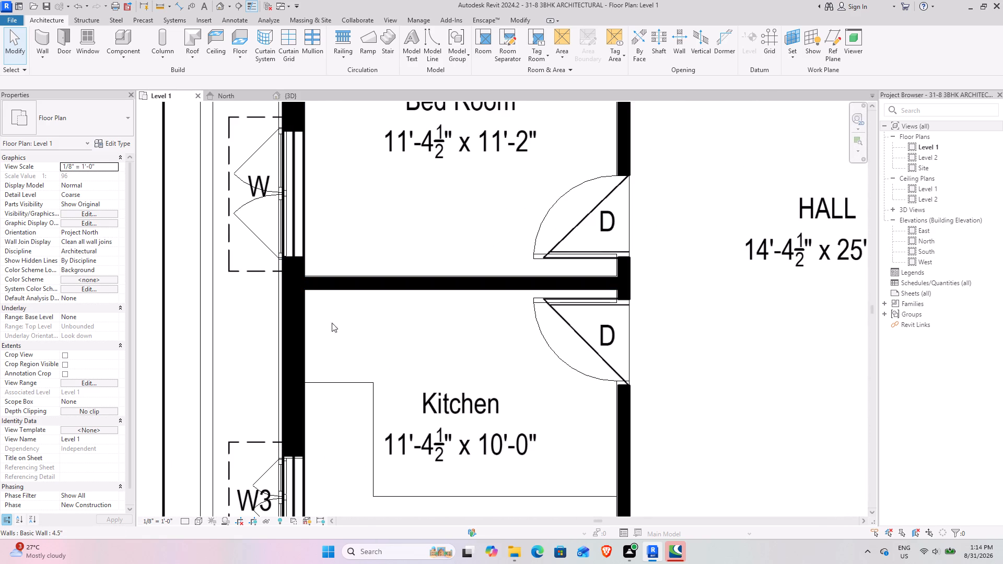
middle_click_drag(357, 355, 375, 348)
middle_click_drag(419, 369, 369, 312)
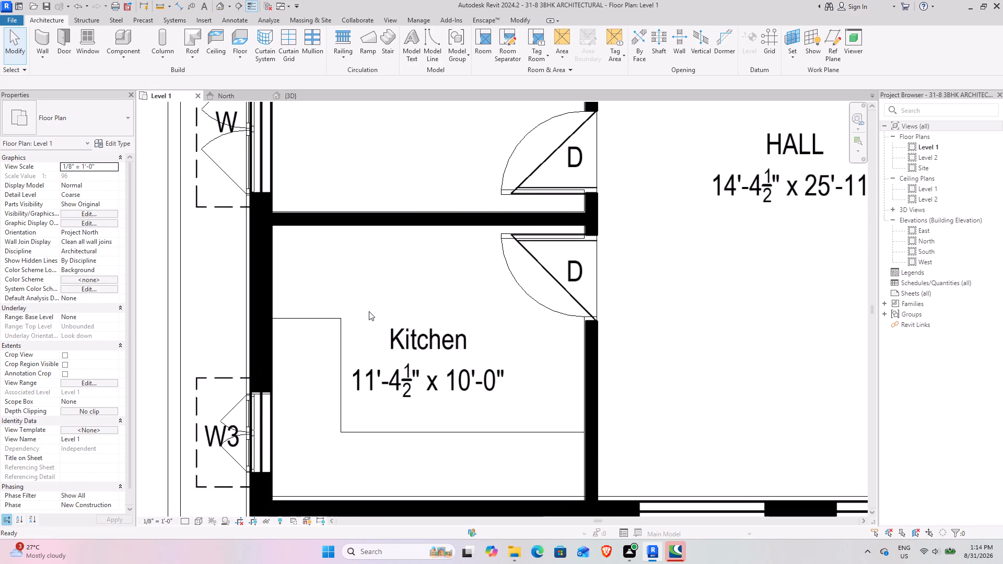
scroll(369, 311, "down", 2)
middle_click_drag(390, 312, 393, 335)
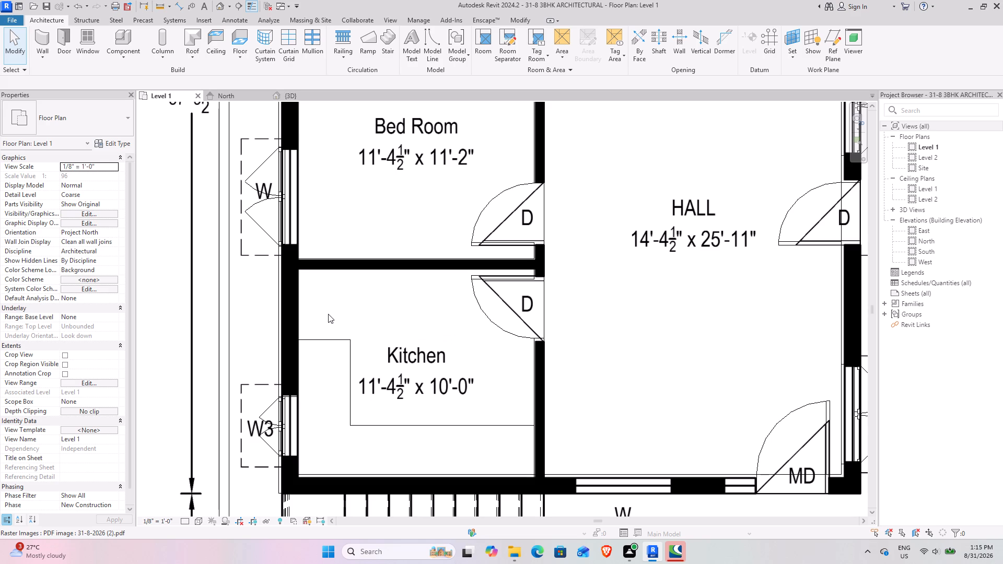
scroll(405, 307, "down", 4)
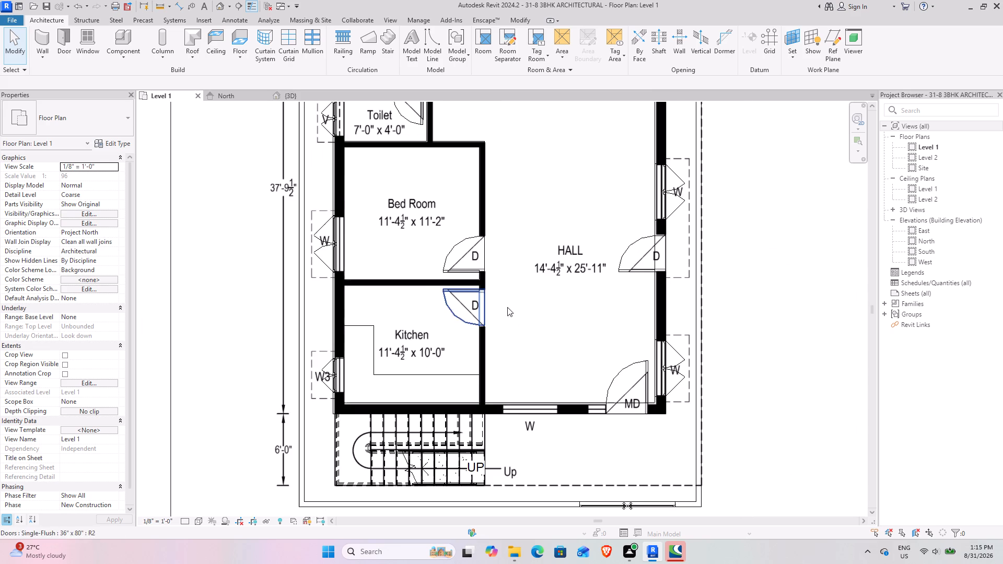
middle_click_drag(532, 301, 437, 356)
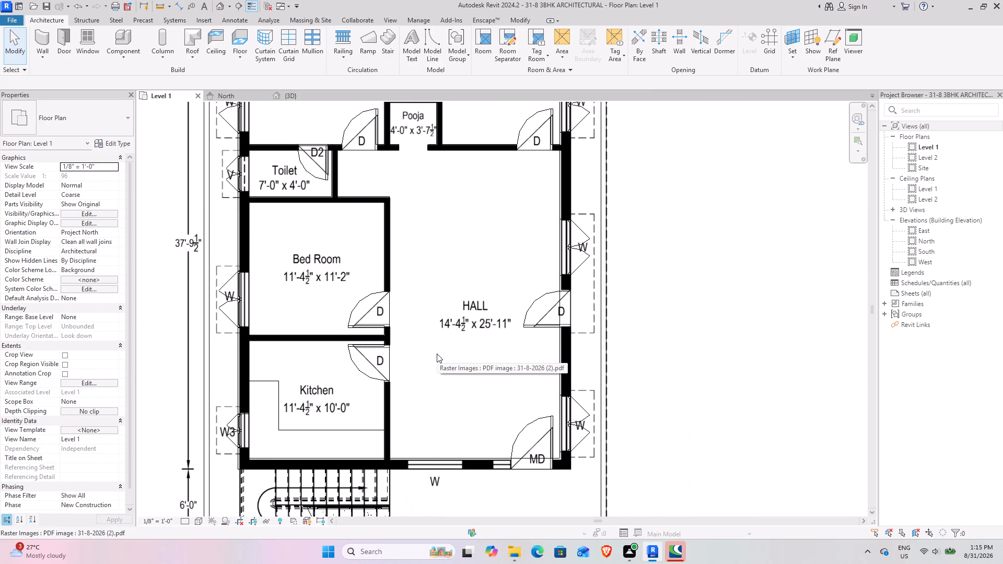
middle_click_drag(418, 365, 424, 336)
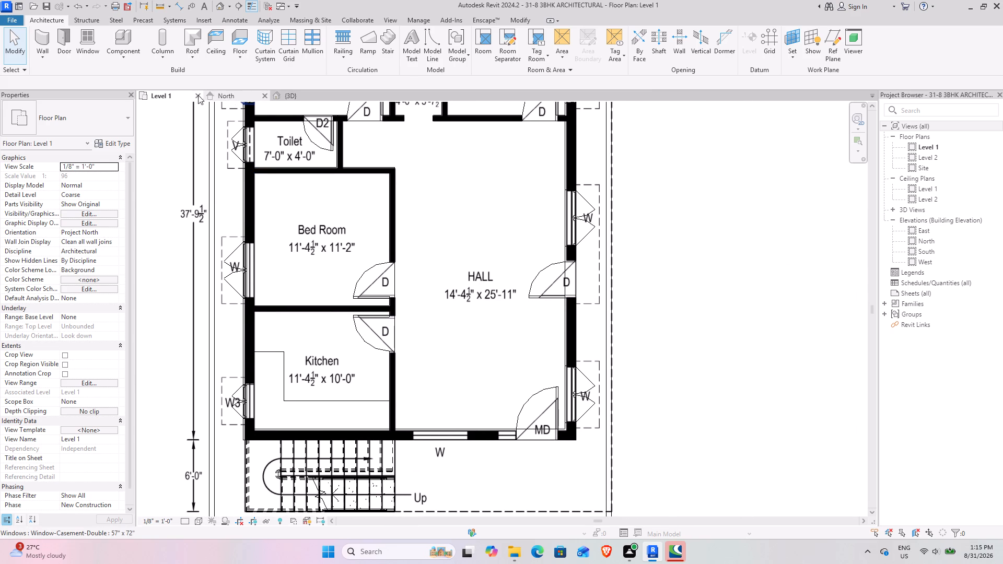
In the 3D view, pull the section box's side face in through the hall and inspect the cut edge of the hall floor.
left_click(287, 95)
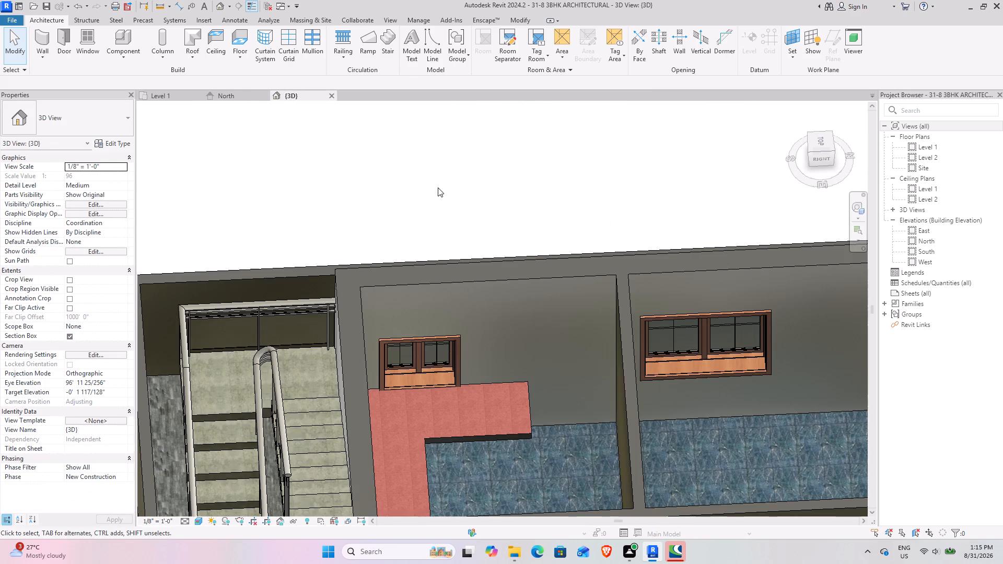
scroll(440, 190, "down", 7)
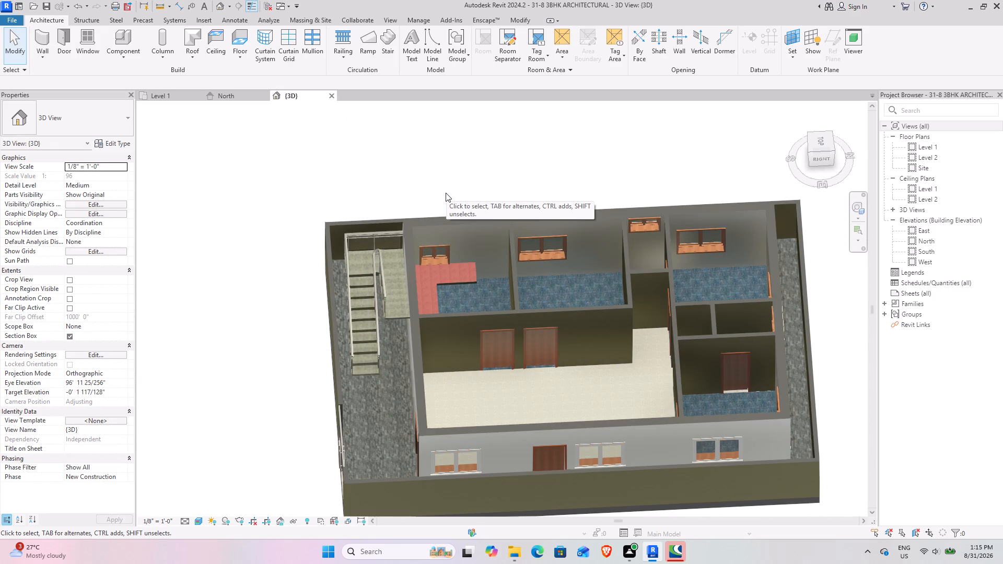
scroll(530, 358, "down", 3)
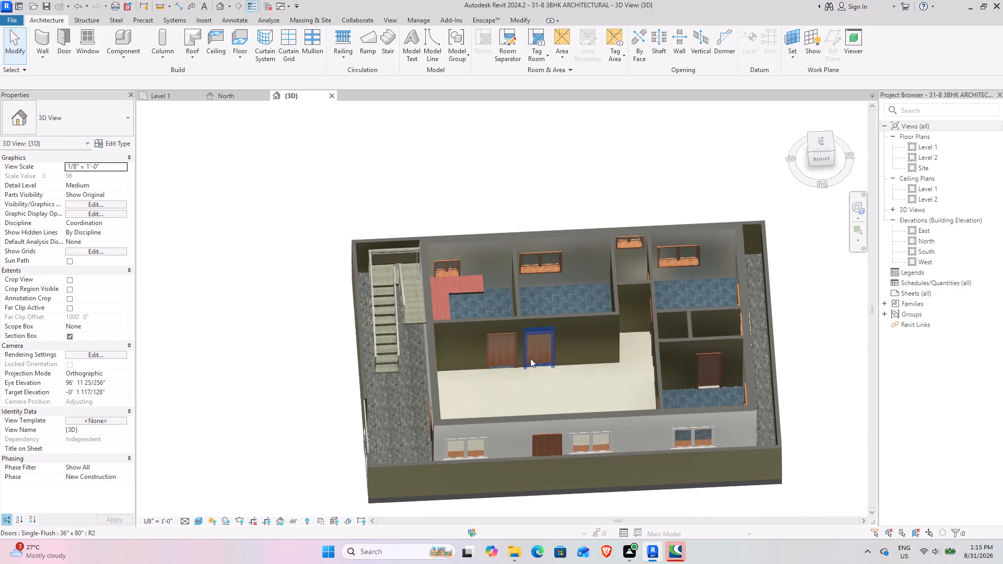
middle_click_drag(514, 381, 657, 311, "shift")
middle_click_drag(625, 306, 367, 348)
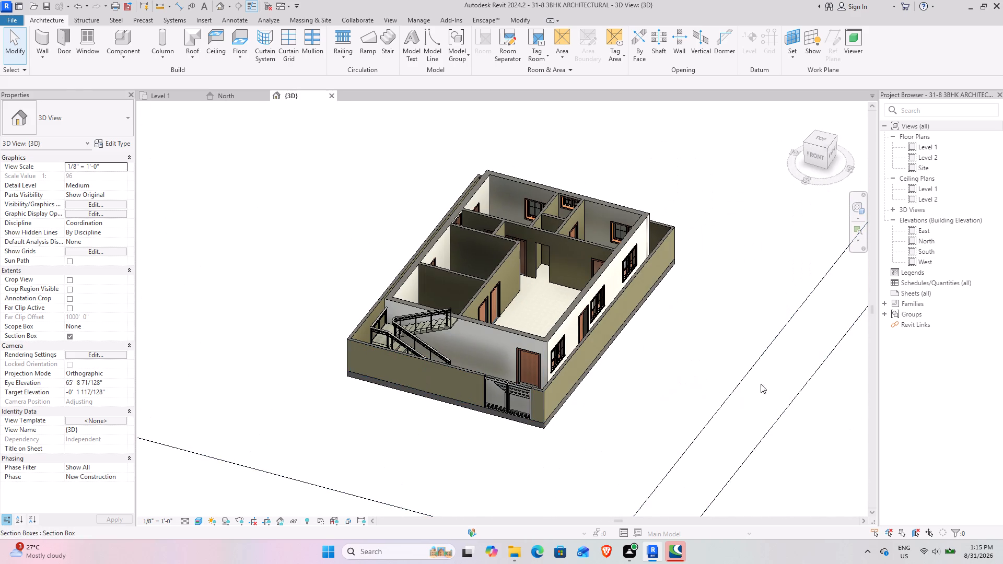
left_click(748, 374)
left_click_drag(802, 345, 561, 272)
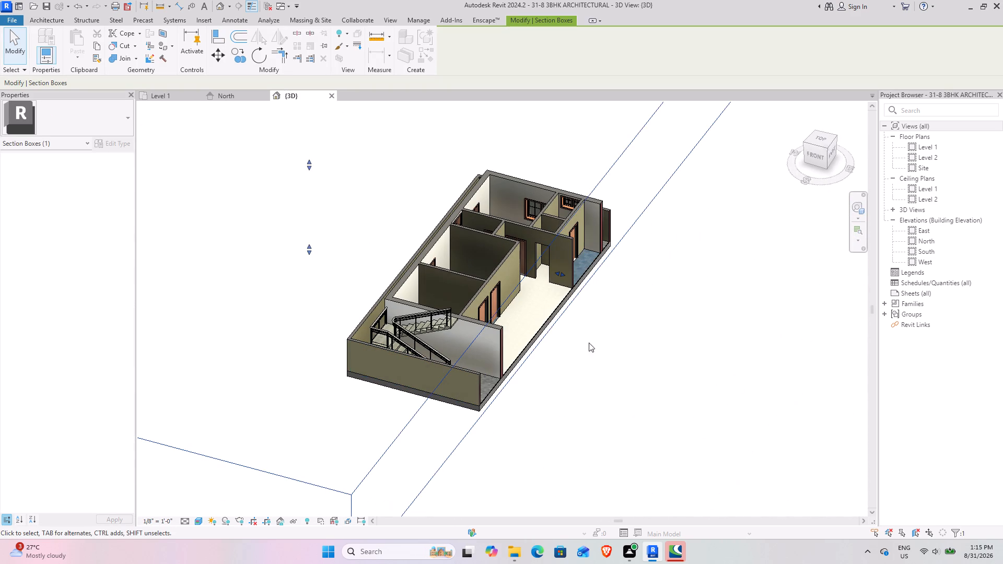
middle_click_drag(577, 337, 499, 229, "shift")
scroll(434, 297, "up", 5)
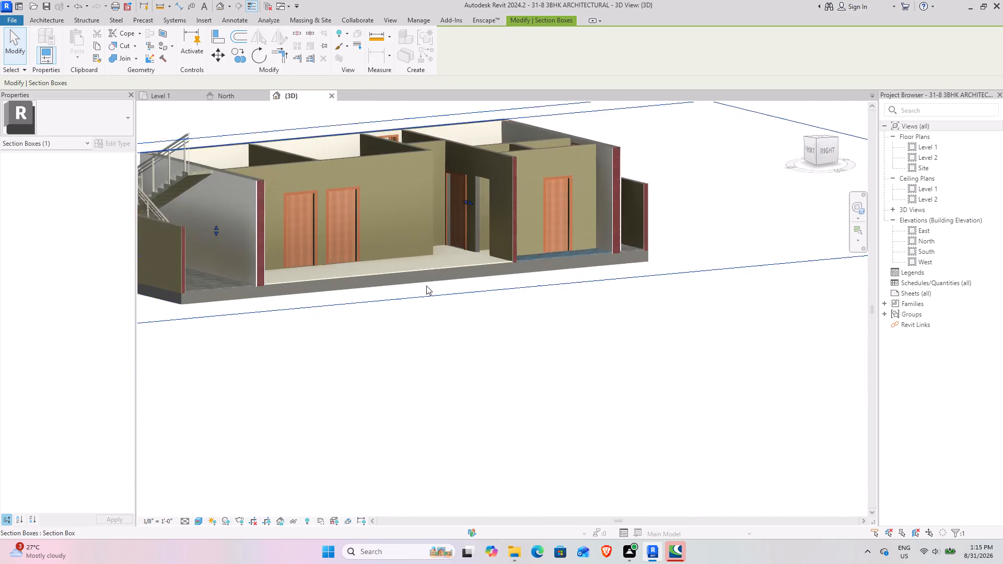
scroll(426, 286, "up", 7)
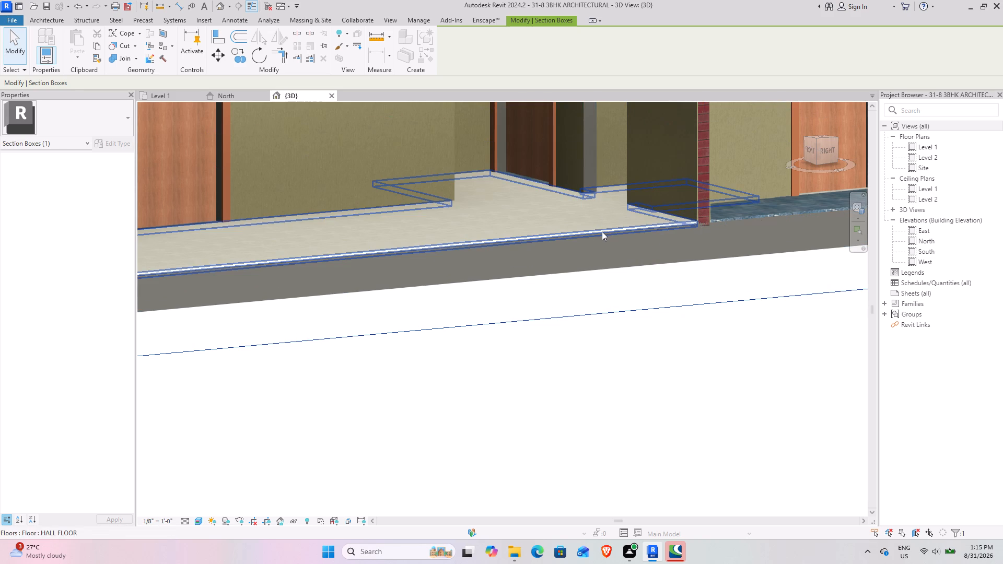
scroll(603, 229, "up", 11)
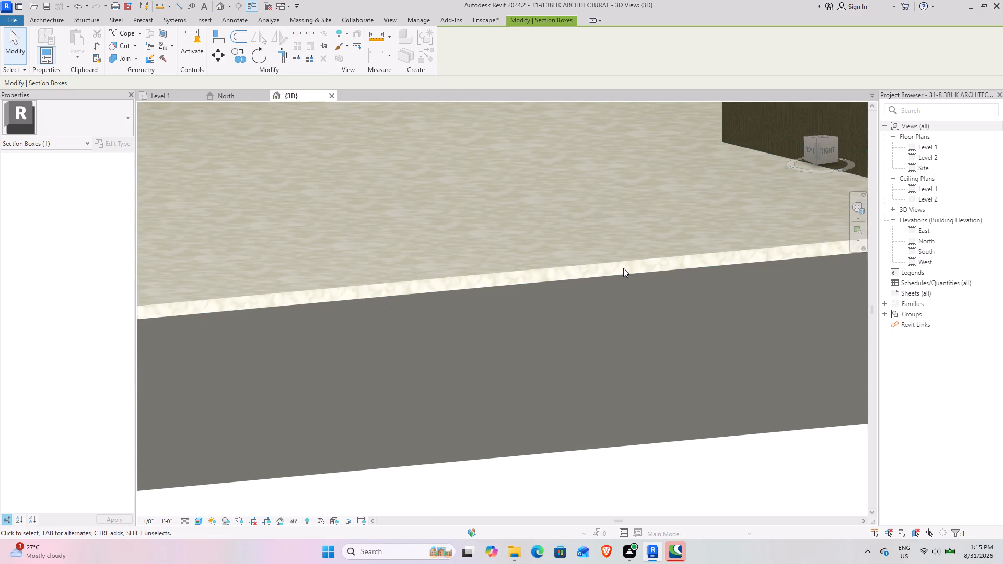
scroll(565, 211, "down", 6)
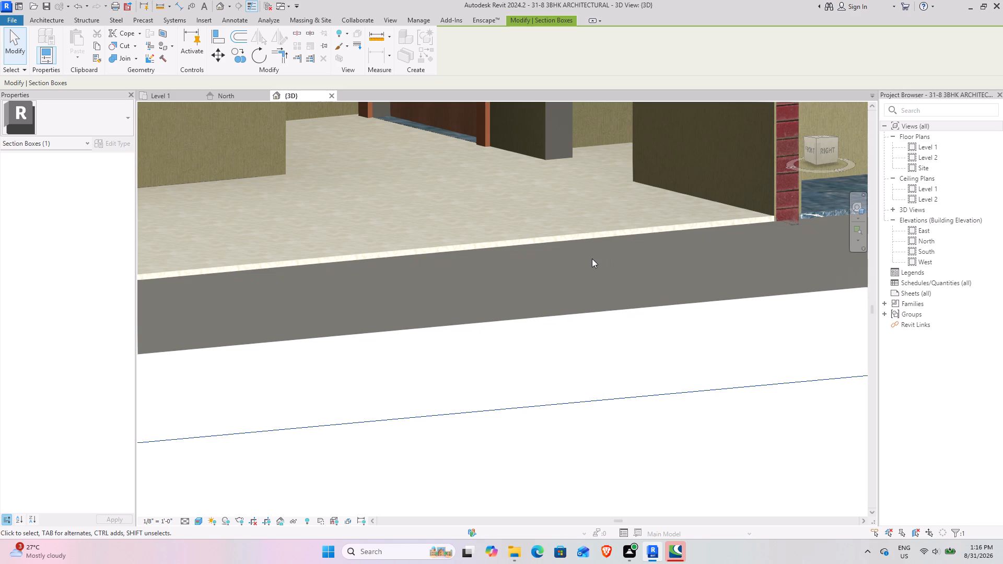
scroll(565, 222, "down", 16)
Pull the section box's side face back out past the compound wall so the whole house is included.
middle_click_drag(527, 229, 651, 320, "shift")
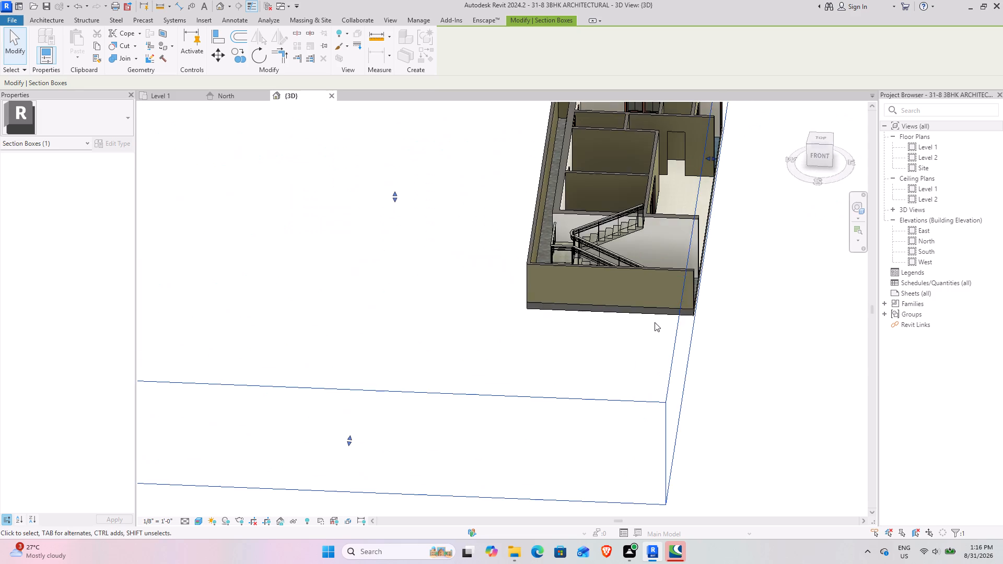
middle_click_drag(570, 328, 282, 355)
left_click_drag(423, 185, 539, 208)
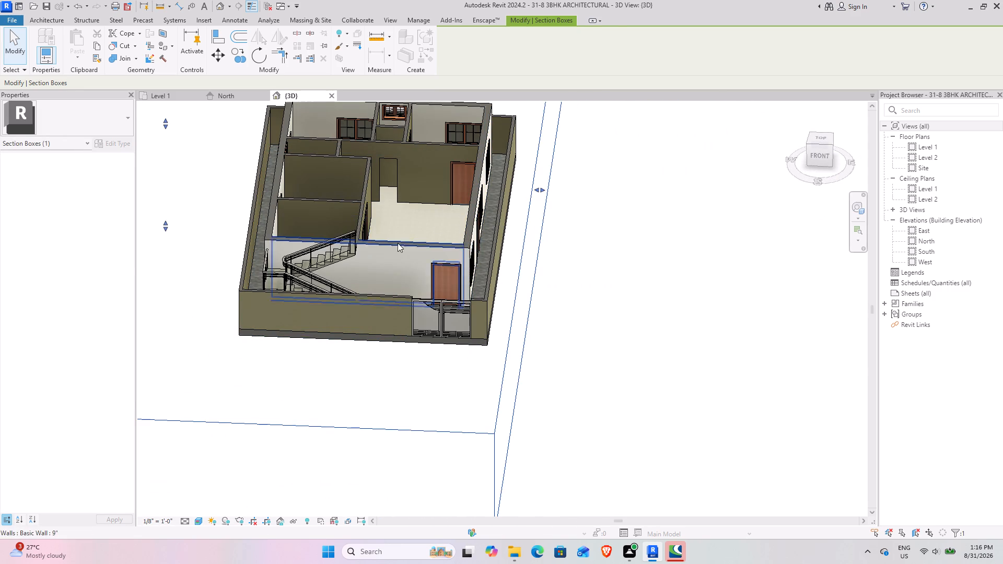
scroll(448, 273, "up", 9)
scroll(449, 273, "down", 5)
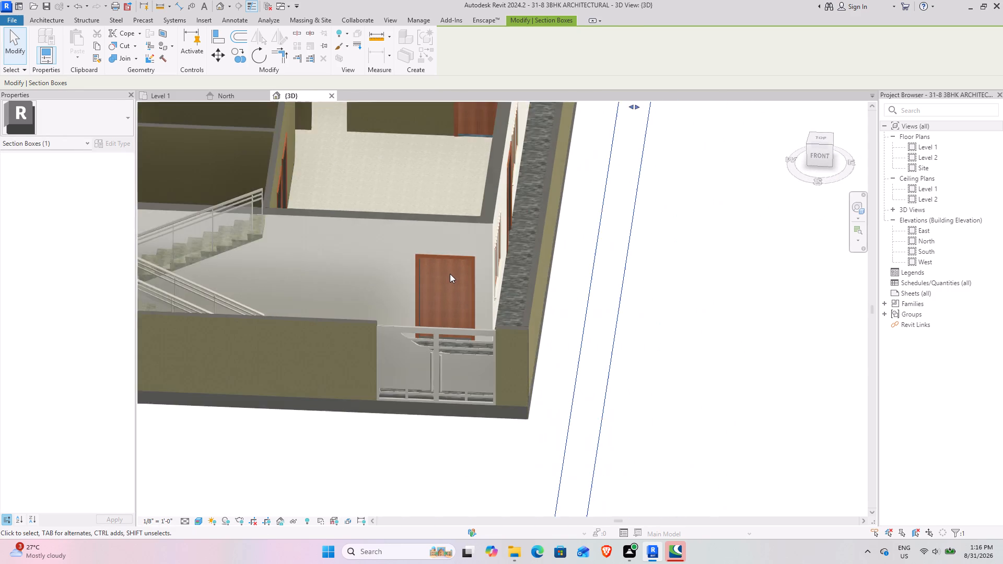
scroll(450, 278, "down", 5)
middle_click_drag(404, 329, 367, 280, "shift")
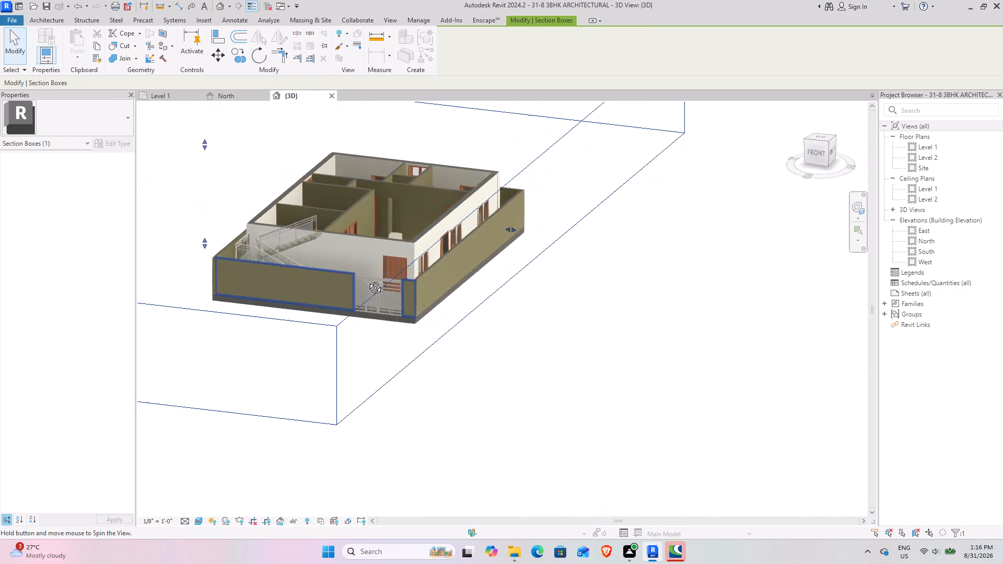
middle_click_drag(367, 280, 367, 280, "shift")
scroll(298, 210, "up", 4)
left_click(743, 432)
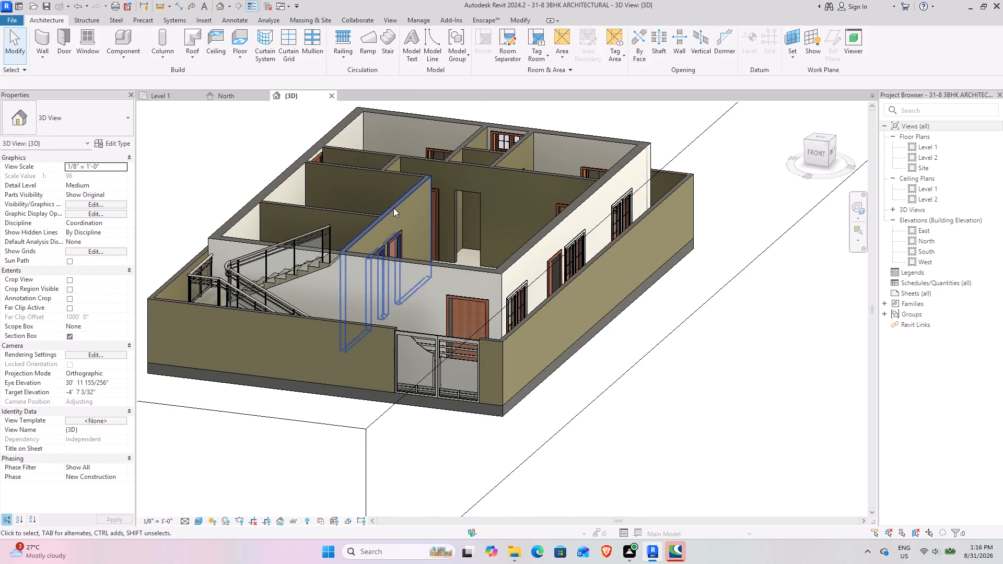
Examine the hall, kitchen and bedroom interiors and their floors from above in the 3D model.
scroll(411, 161, "down", 4)
middle_click_drag(411, 184, 458, 278, "shift")
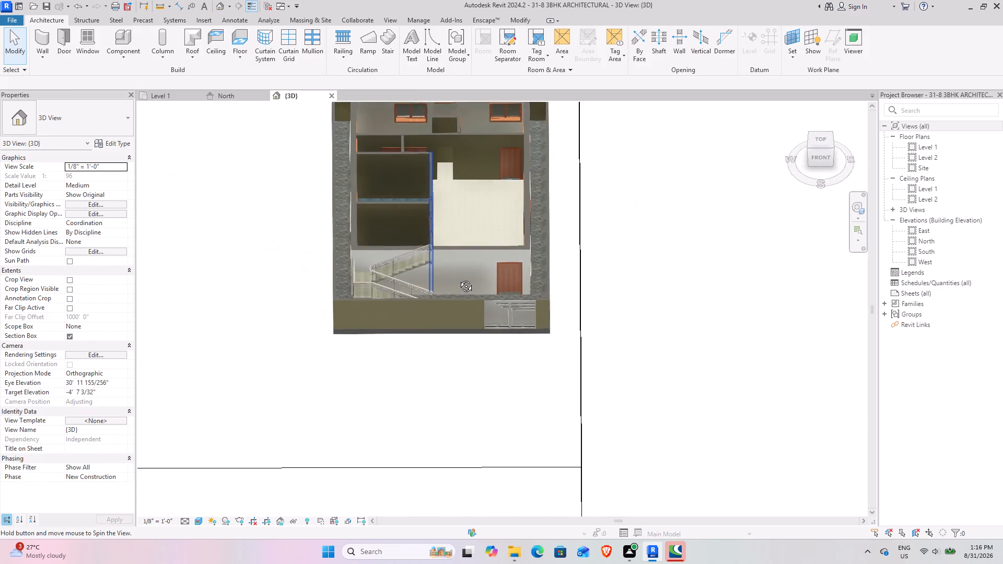
middle_click_drag(458, 278, 395, 282, "shift")
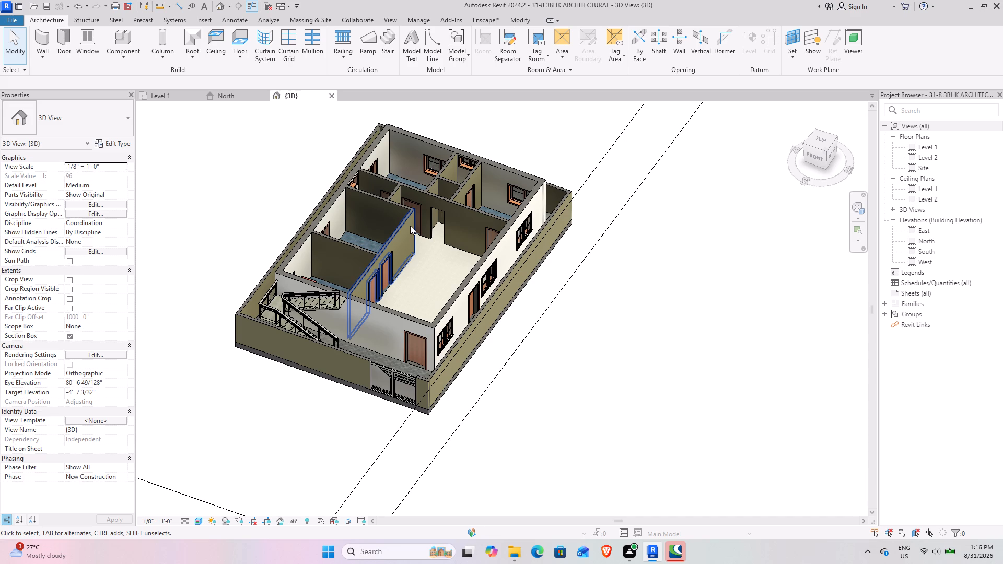
left_click(777, 392)
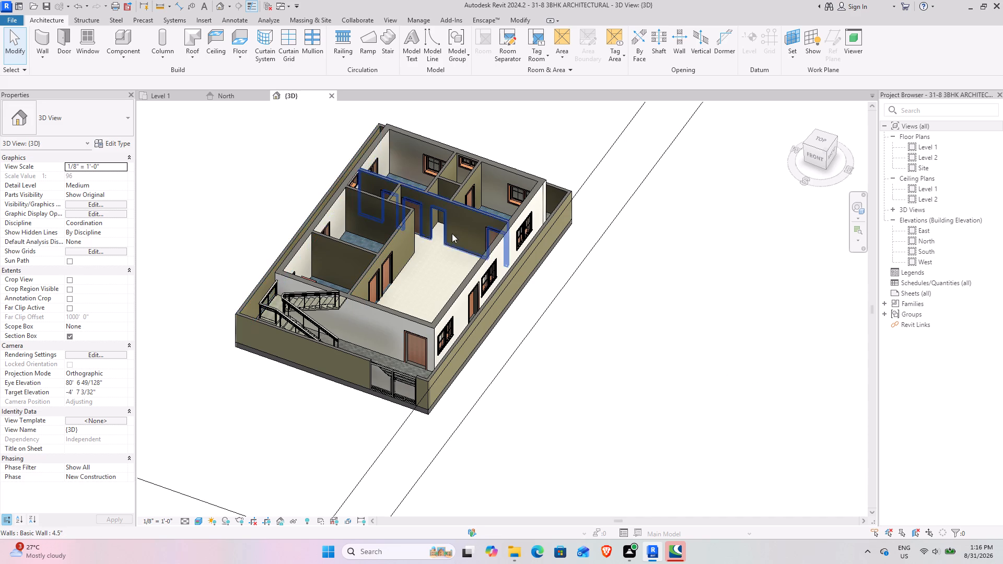
scroll(417, 236, "up", 3)
scroll(403, 277, "up", 3)
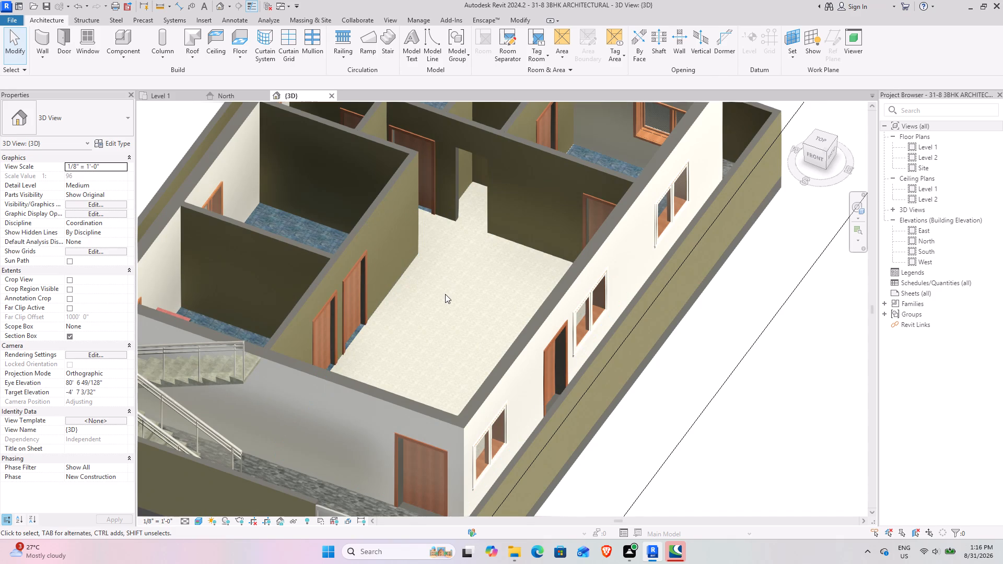
scroll(445, 294, "down", 3)
middle_click_drag(444, 298, 480, 361)
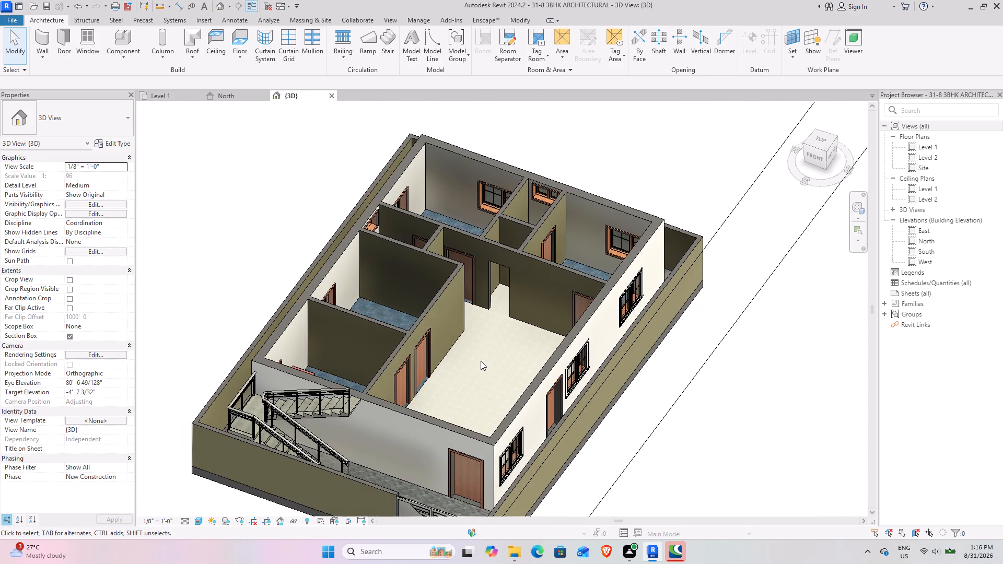
middle_click_drag(483, 312, 486, 290)
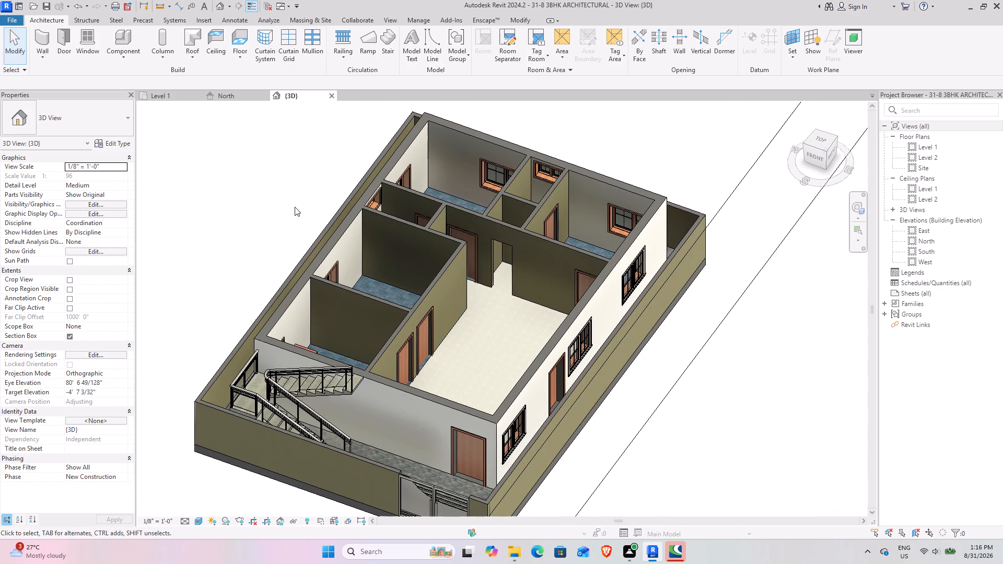
left_click(295, 207)
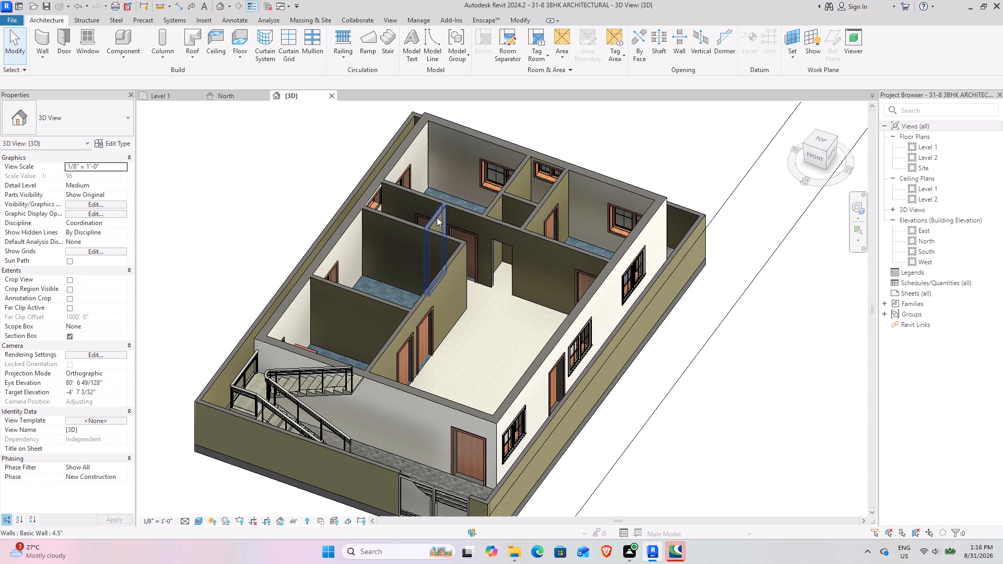
scroll(466, 205, "down", 1)
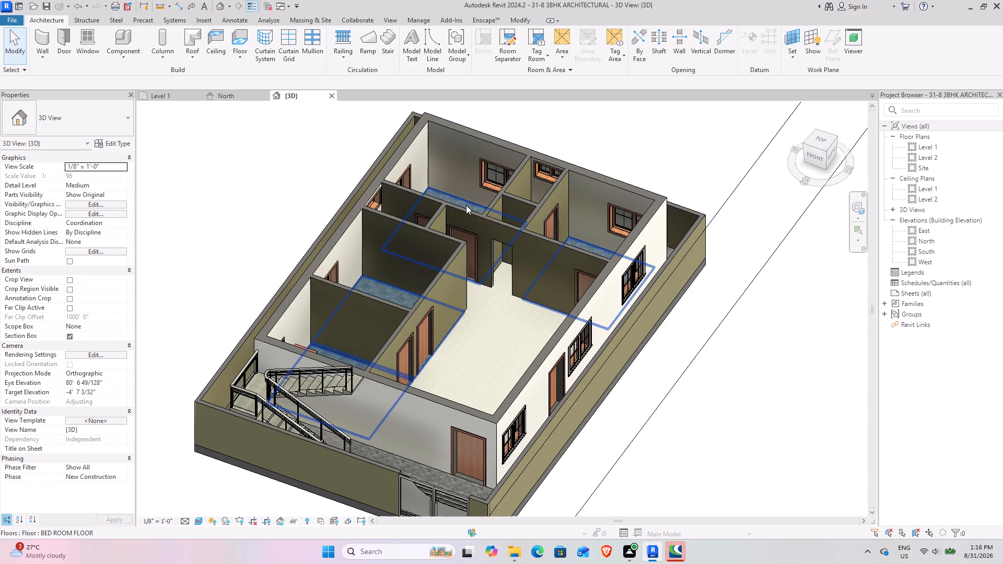
scroll(466, 205, "down", 2)
middle_click_drag(439, 246, 469, 320, "shift")
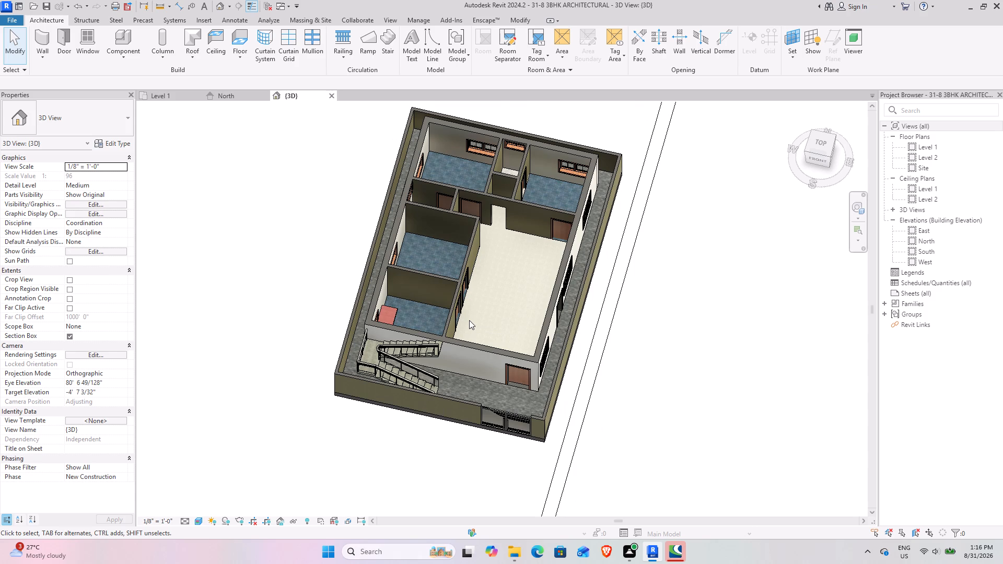
middle_click_drag(462, 282, 423, 270, "shift")
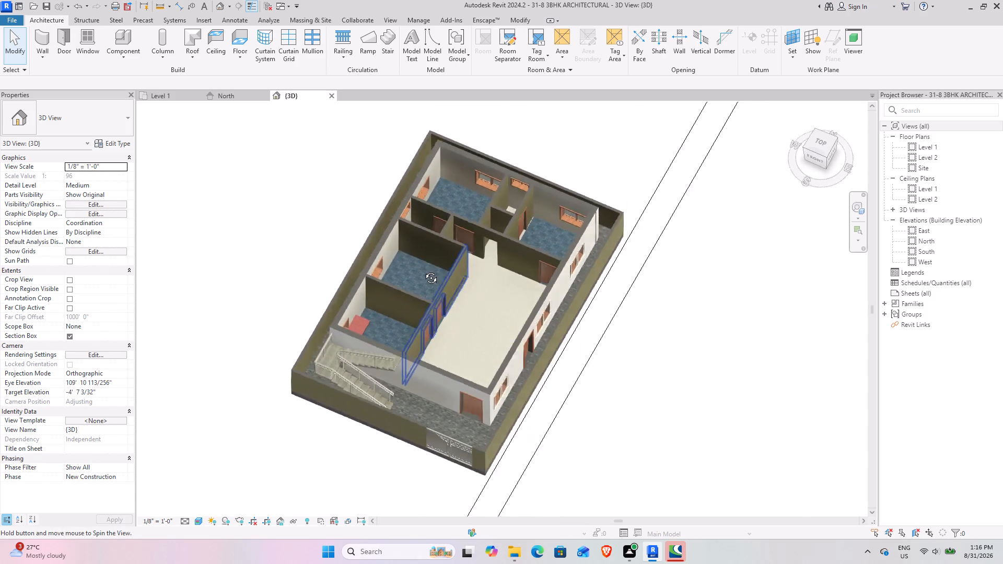
middle_click_drag(423, 270, 416, 268, "shift")
scroll(494, 324, "up", 6)
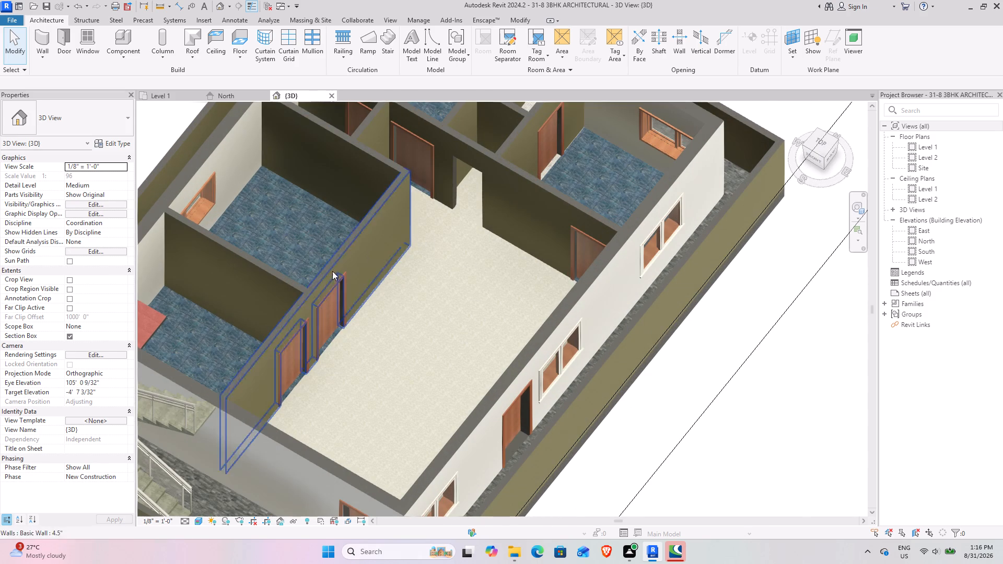
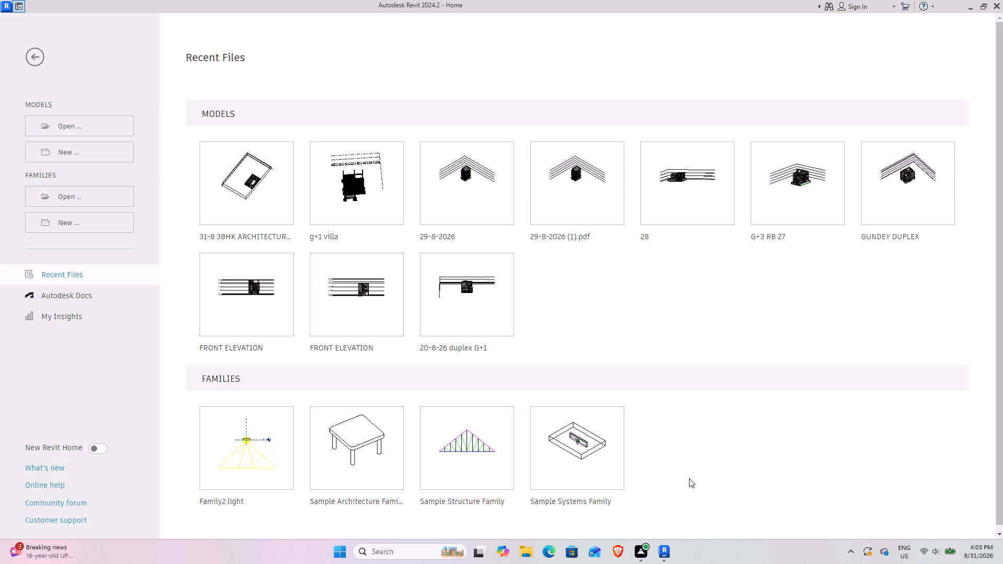
Open the recent 31-8 3BHK ARCHITECTURAL model.
left_click(247, 209)
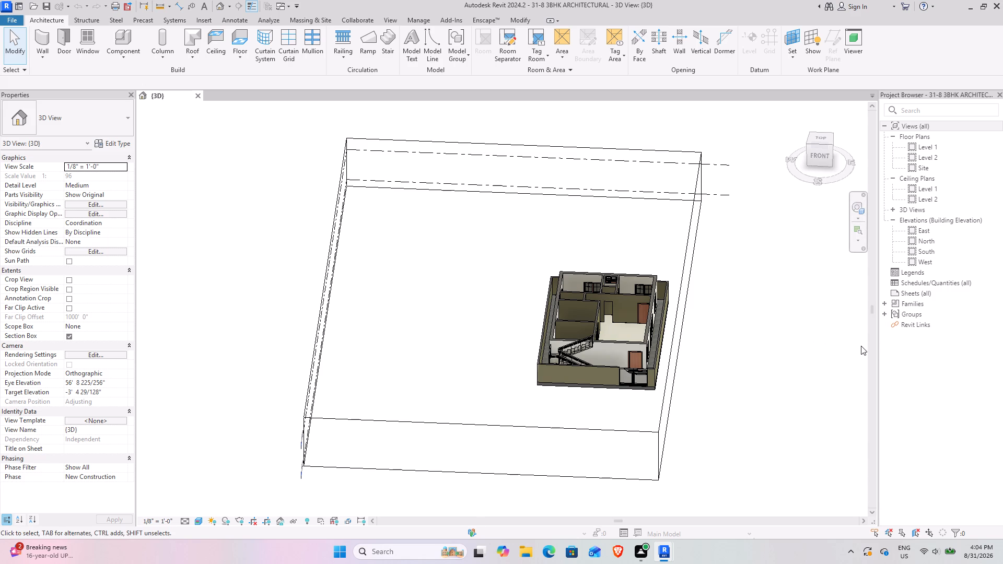
scroll(861, 346, "up", 1)
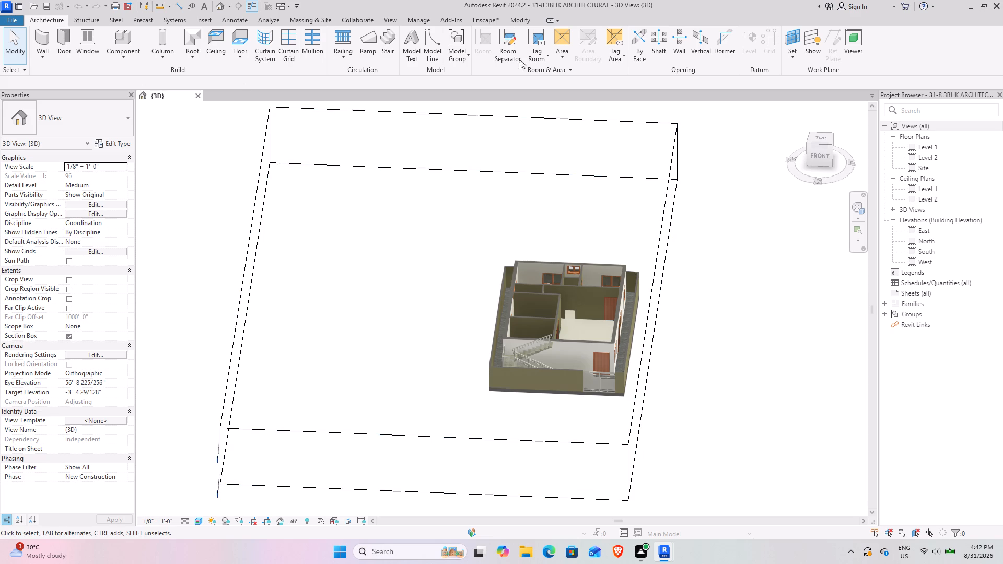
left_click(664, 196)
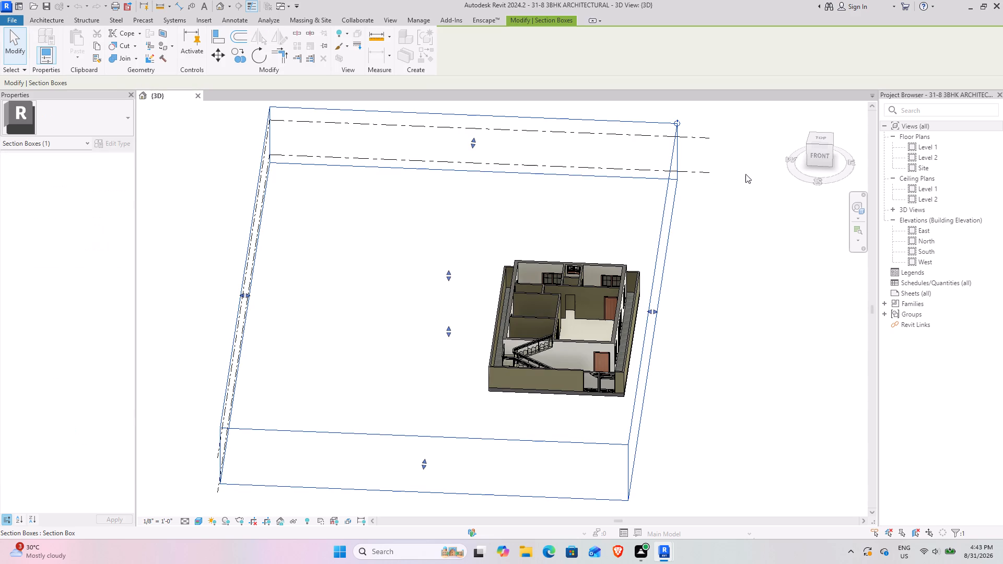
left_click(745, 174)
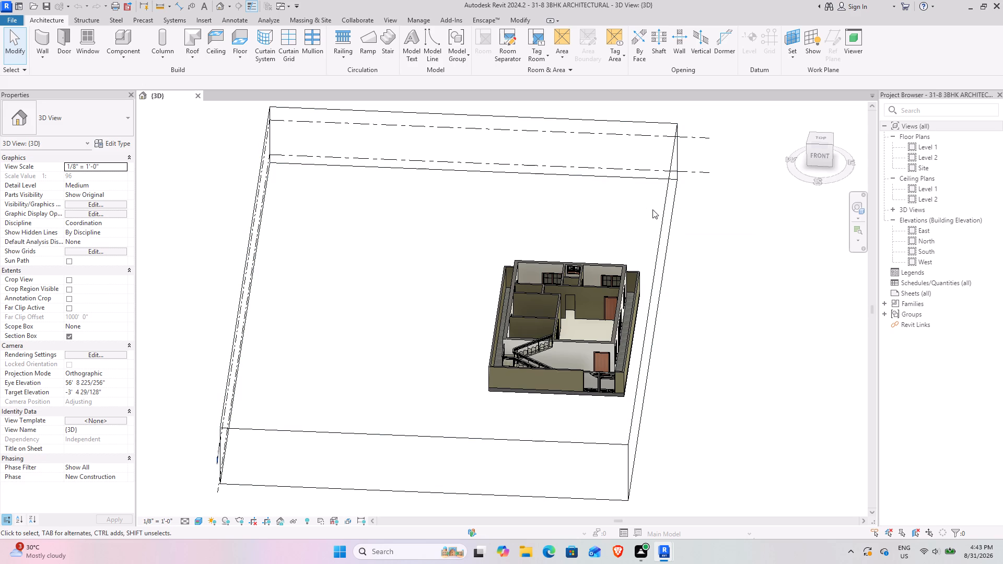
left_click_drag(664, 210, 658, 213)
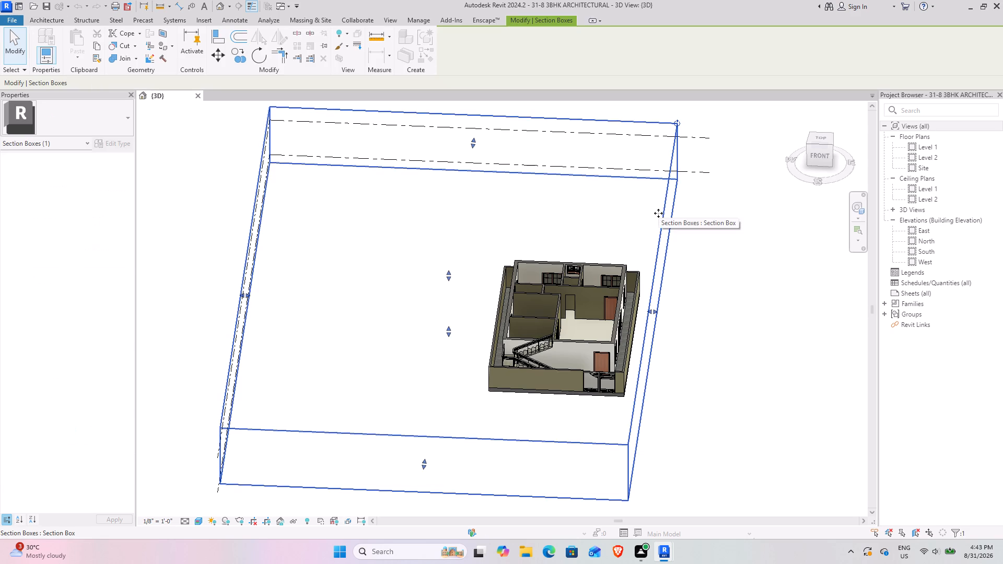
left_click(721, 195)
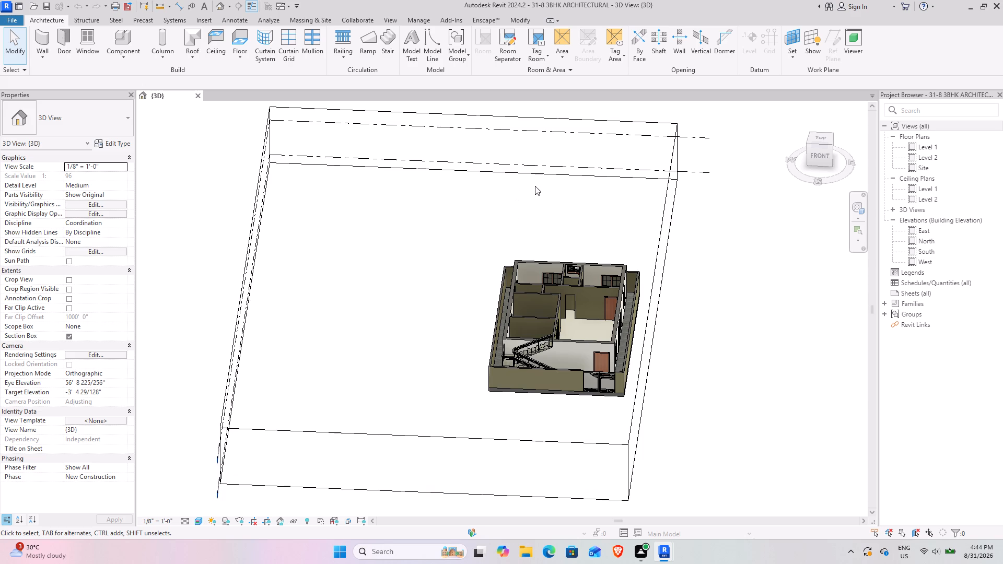
Examine the ground-floor rooms and their floor finishes from above in the 3D model.
scroll(589, 324, "up", 4)
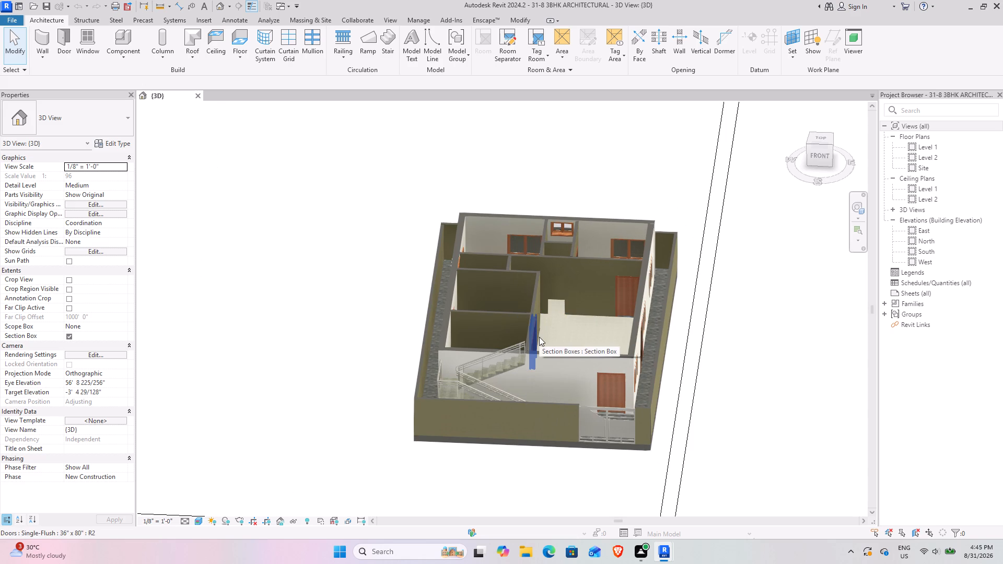
scroll(428, 352, "down", 2)
middle_click_drag(477, 385, 422, 399, "shift")
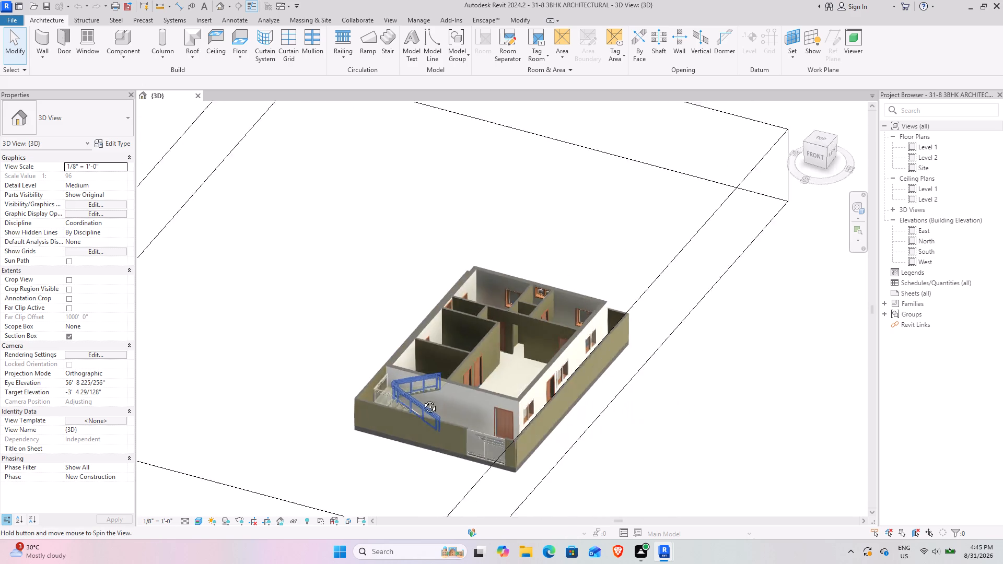
middle_click_drag(422, 399, 538, 438, "shift")
scroll(506, 318, "up", 4)
middle_click_drag(532, 373, 437, 455, "shift")
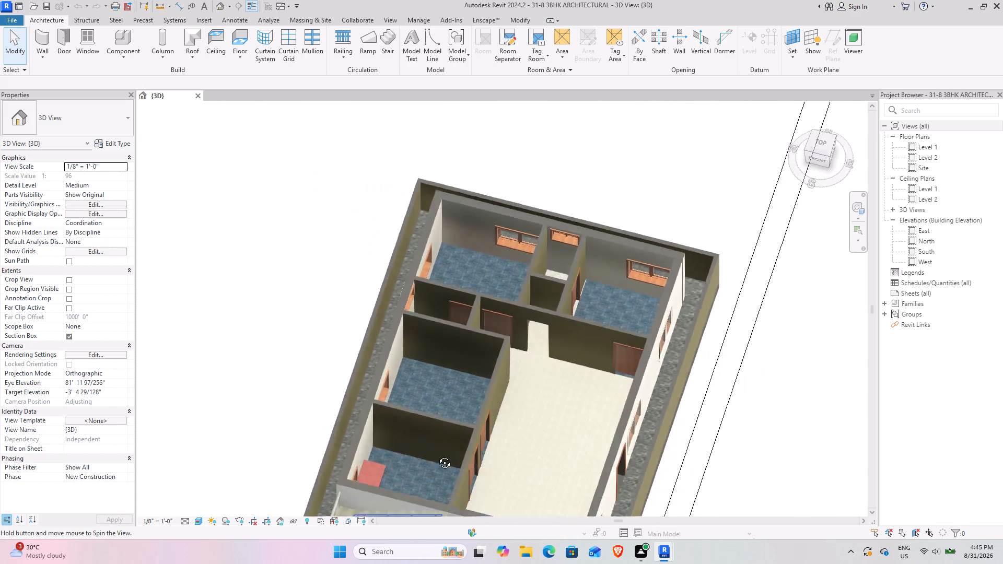
middle_click_drag(437, 455, 434, 483, "shift")
middle_click_drag(430, 482, 474, 345)
middle_click_drag(489, 358, 478, 373, "shift")
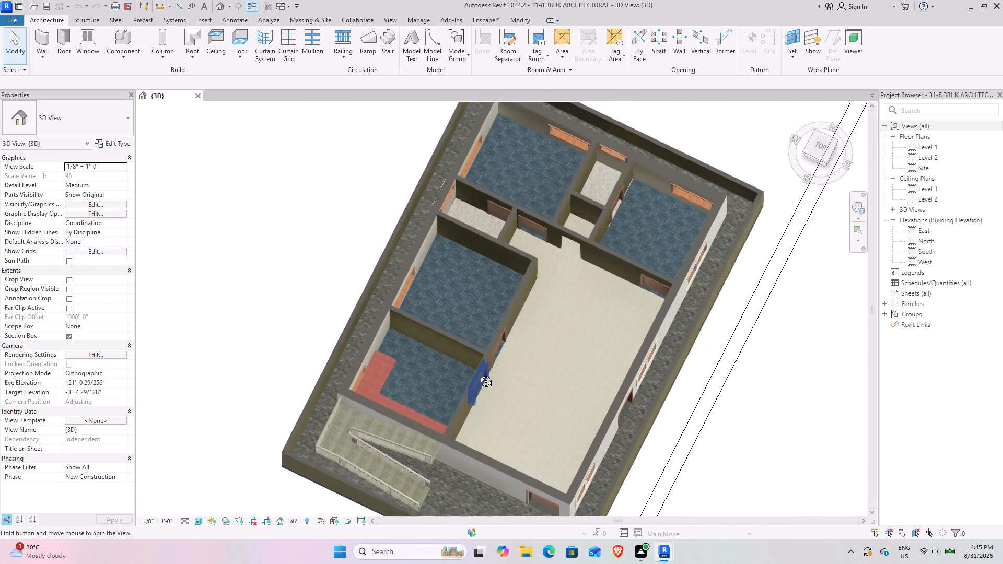
middle_click_drag(478, 373, 501, 432, "shift")
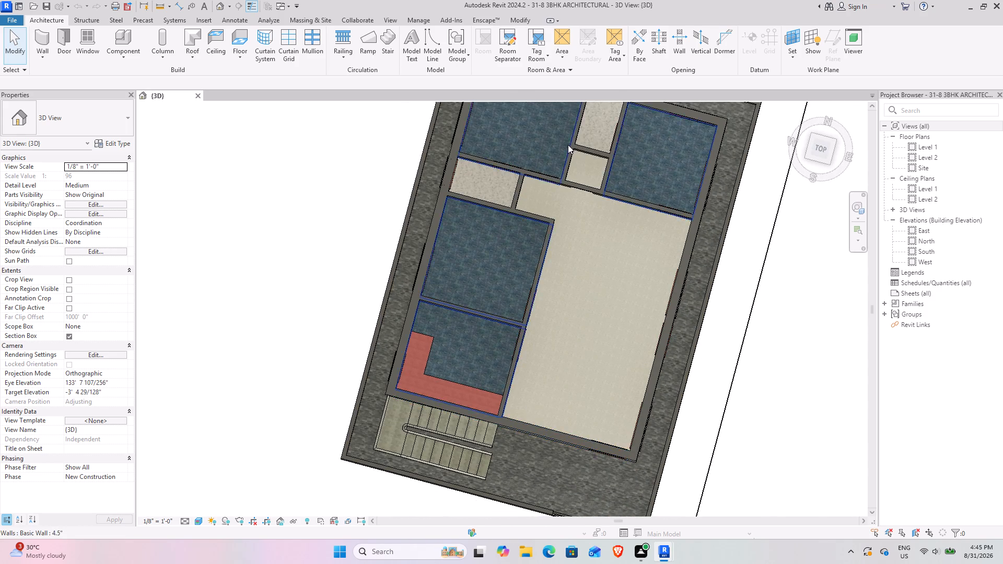
Examine the patterned tile floor of the small room between the two rear bedrooms up close.
scroll(568, 145, "up", 3)
middle_click_drag(591, 205, 540, 339)
scroll(549, 268, "up", 9)
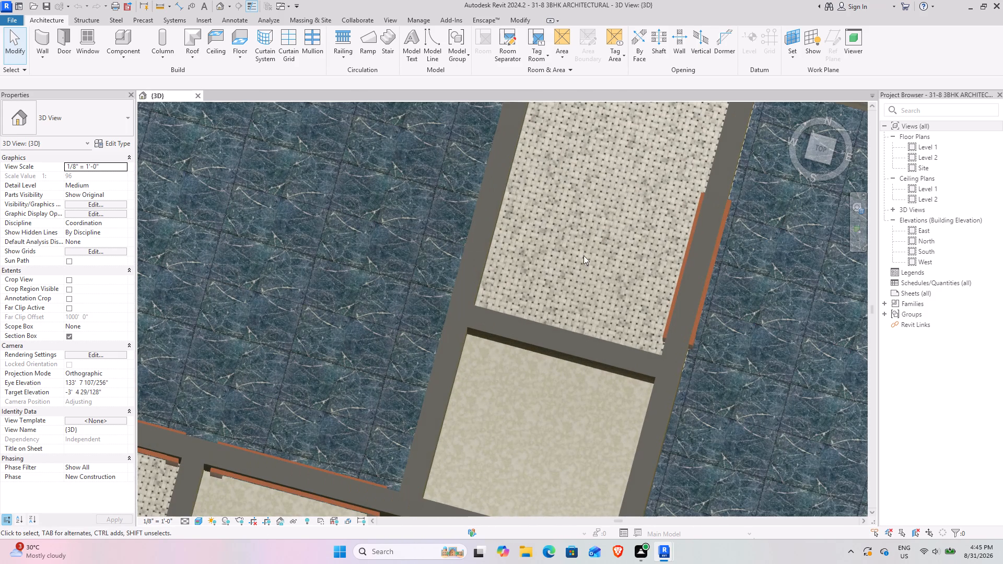
scroll(589, 253, "down", 2)
scroll(579, 222, "up", 2)
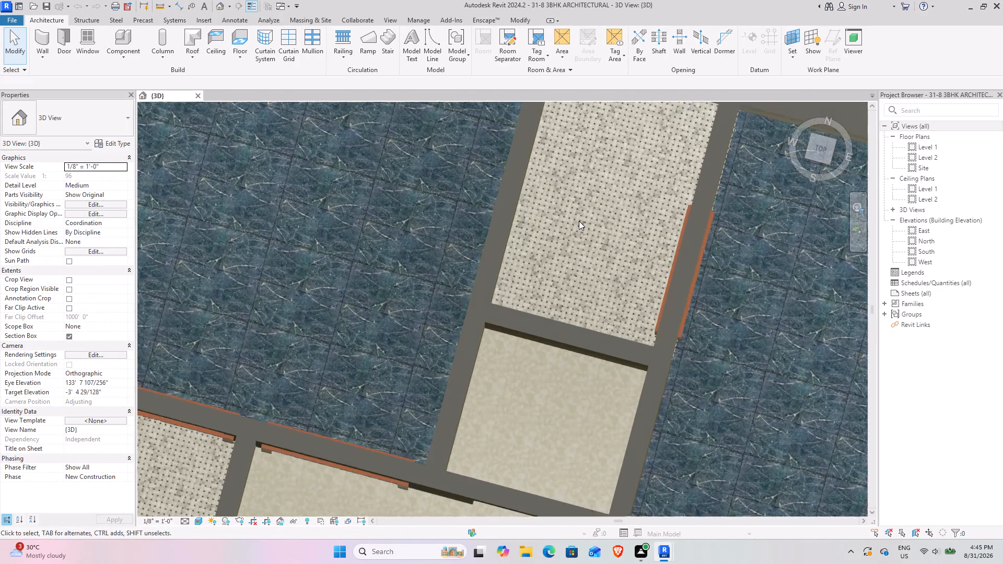
scroll(579, 221, "up", 8)
scroll(593, 296, "down", 8)
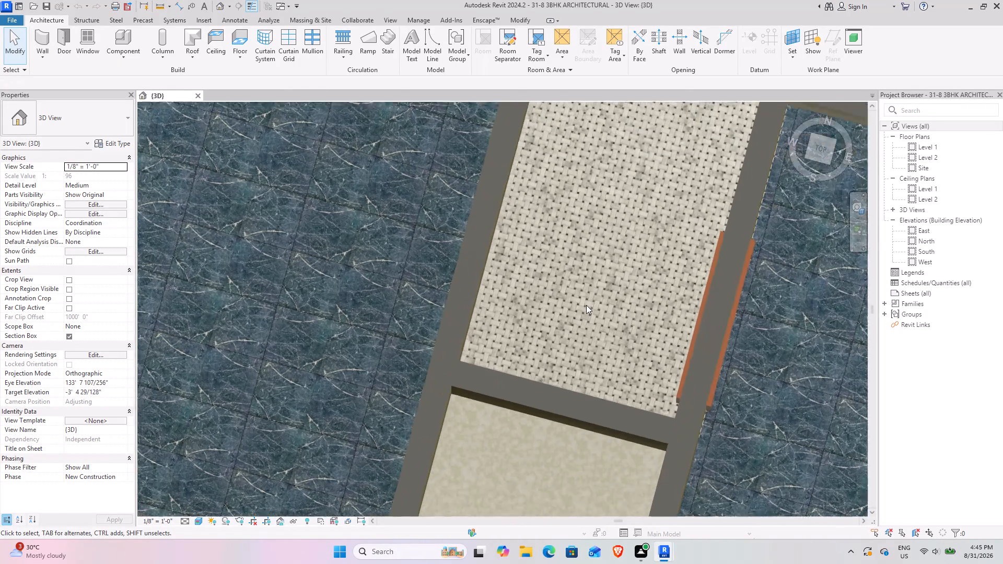
scroll(558, 221, "up", 11)
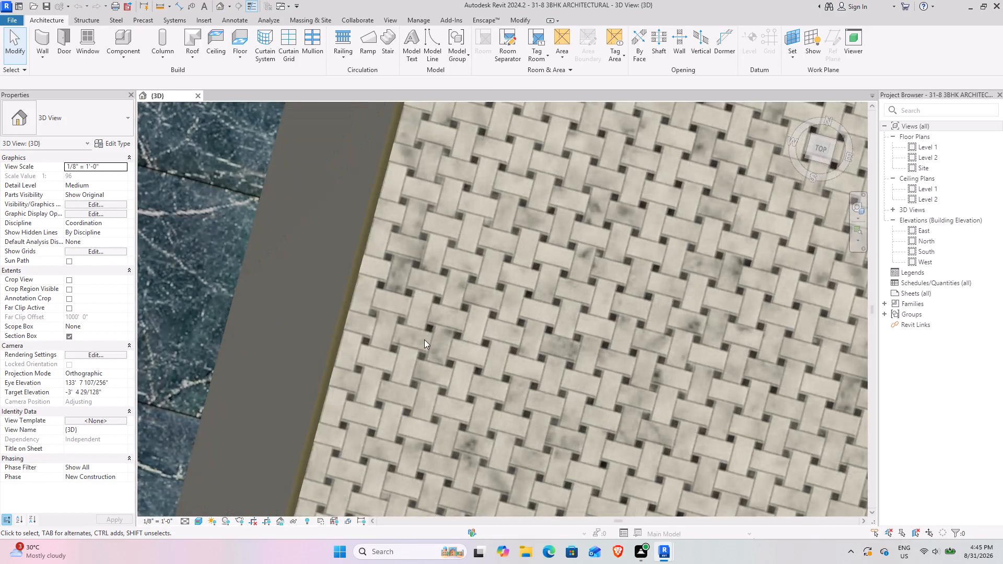
scroll(424, 335, "up", 3)
scroll(469, 235, "down", 12)
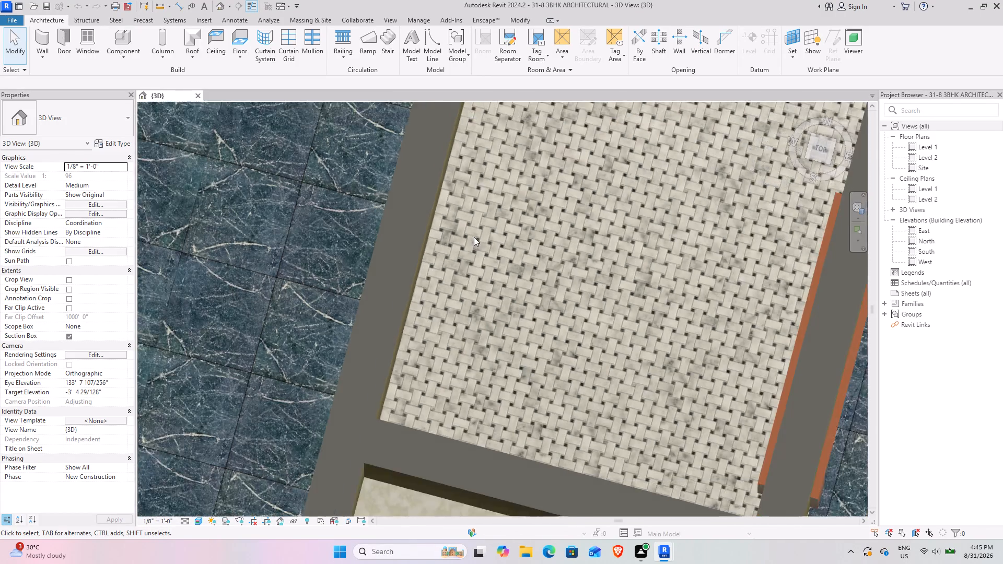
scroll(474, 237, "down", 9)
Examine the overall arrangement of bedrooms, kitchen, hall and staircase from the top of the 3D model.
middle_click_drag(364, 366, 372, 349, "shift")
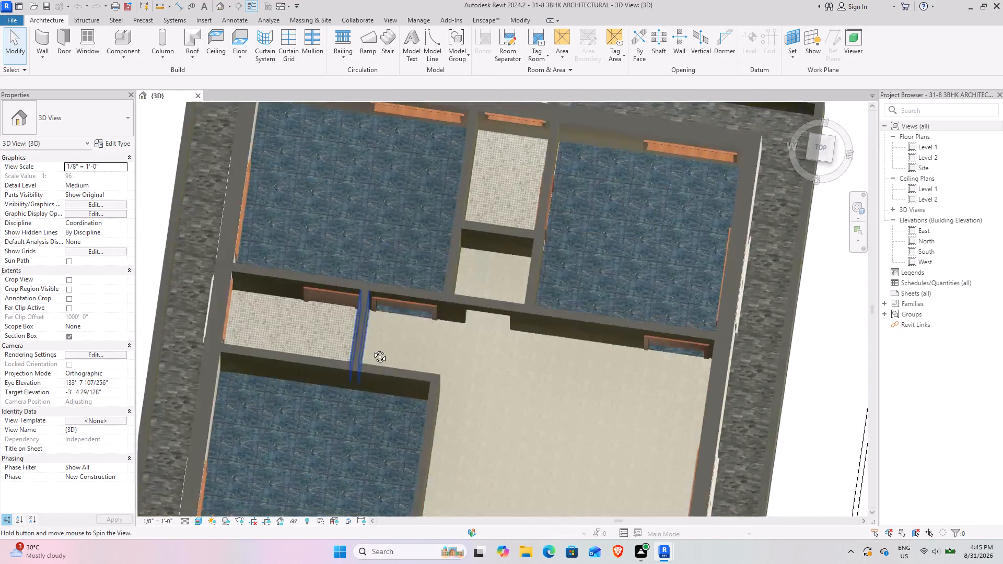
middle_click_drag(372, 349, 335, 366, "shift")
middle_click_drag(500, 366, 426, 166)
scroll(503, 292, "down", 5)
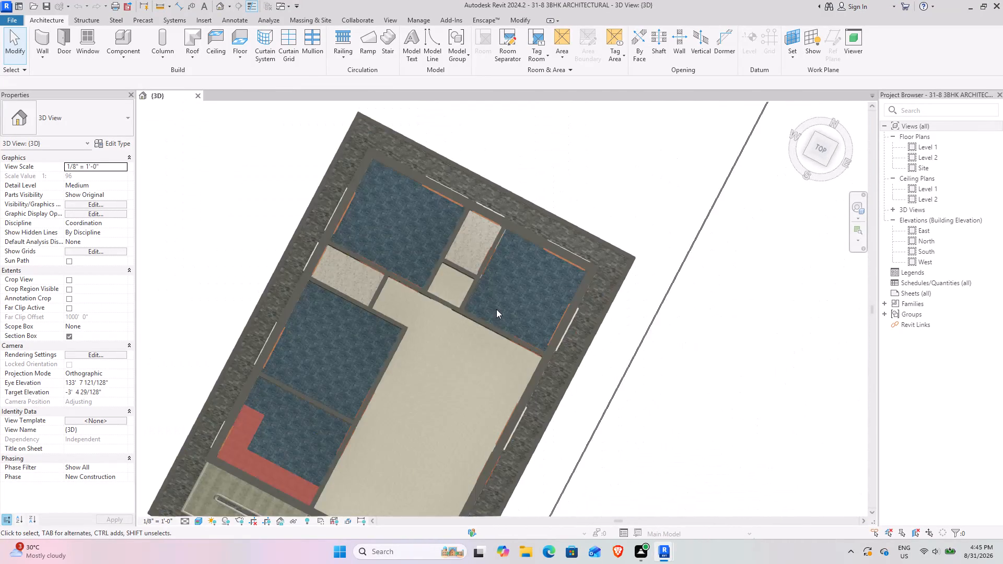
scroll(496, 309, "down", 3)
middle_click_drag(374, 361, 435, 331, "shift")
scroll(517, 346, "up", 7)
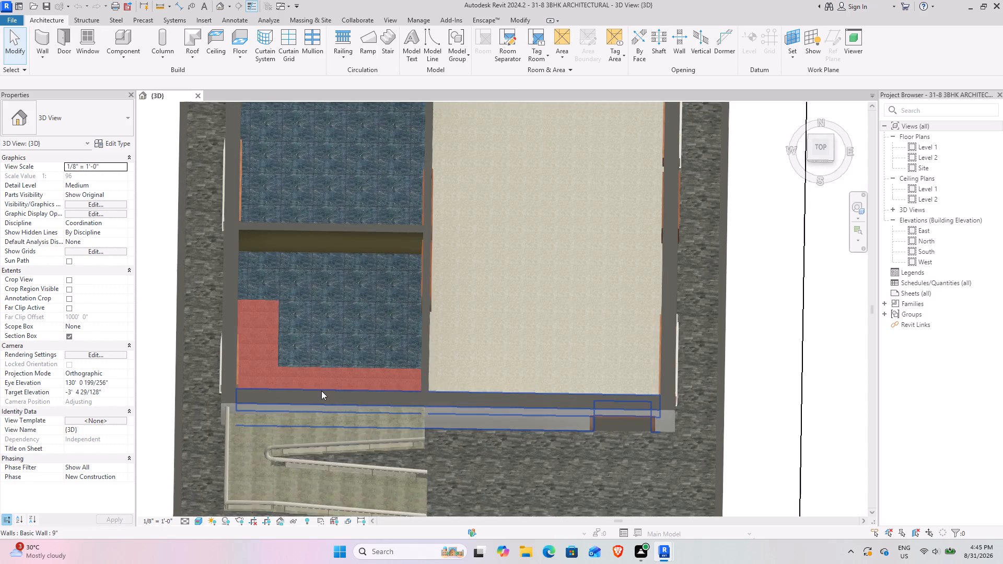
scroll(317, 384, "up", 4)
scroll(345, 355, "down", 9)
middle_click_drag(389, 350, 193, 381, "shift")
middle_click_drag(207, 377, 604, 315)
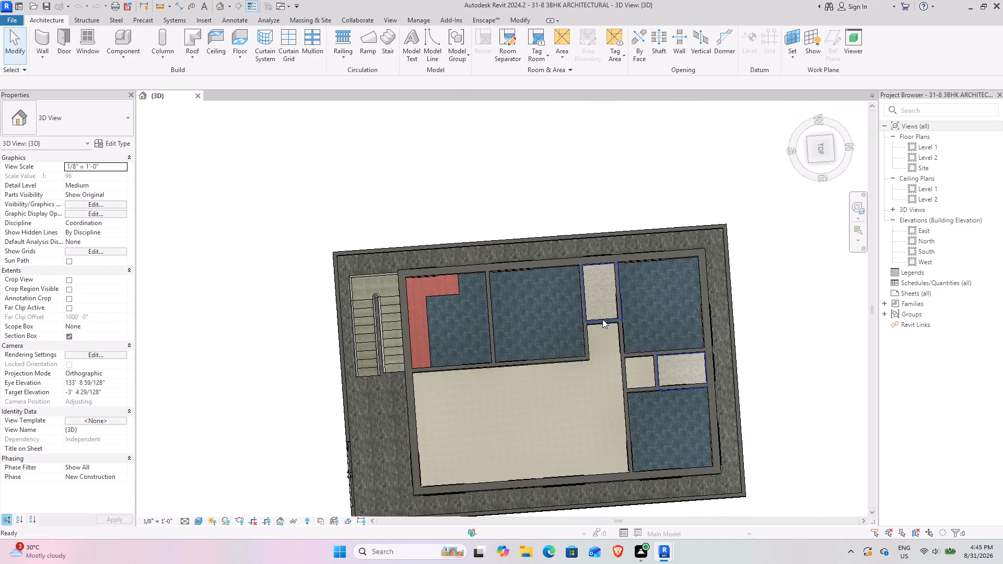
Inspect the kitchen's L-shaped KITCHEN BED counter slab and the adjoining bedroom, viewing the slab's properties.
middle_click_drag(465, 340, 392, 253, "shift")
middle_click_drag(394, 254, 419, 392)
scroll(407, 347, "up", 10)
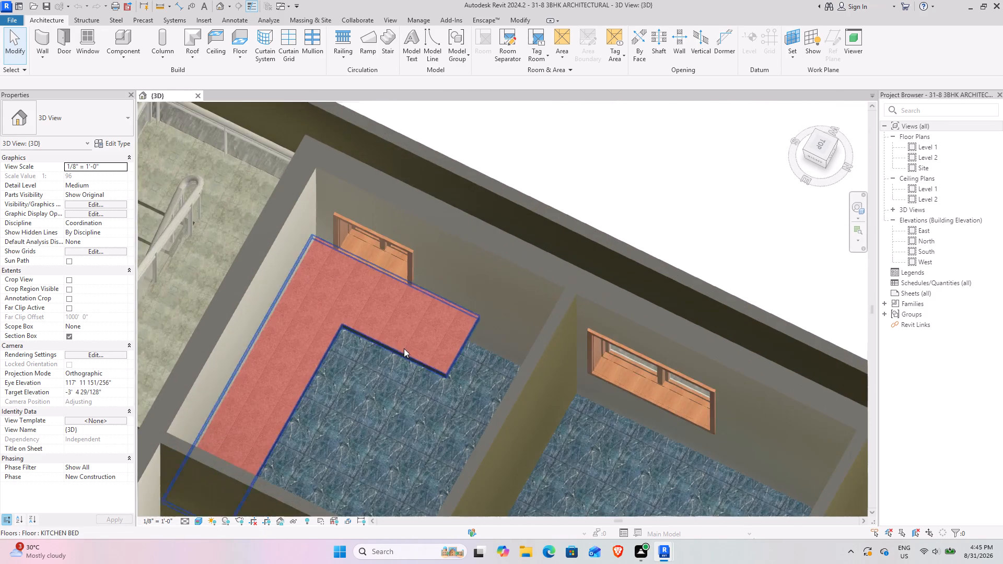
scroll(404, 348, "up", 3)
left_click(503, 358)
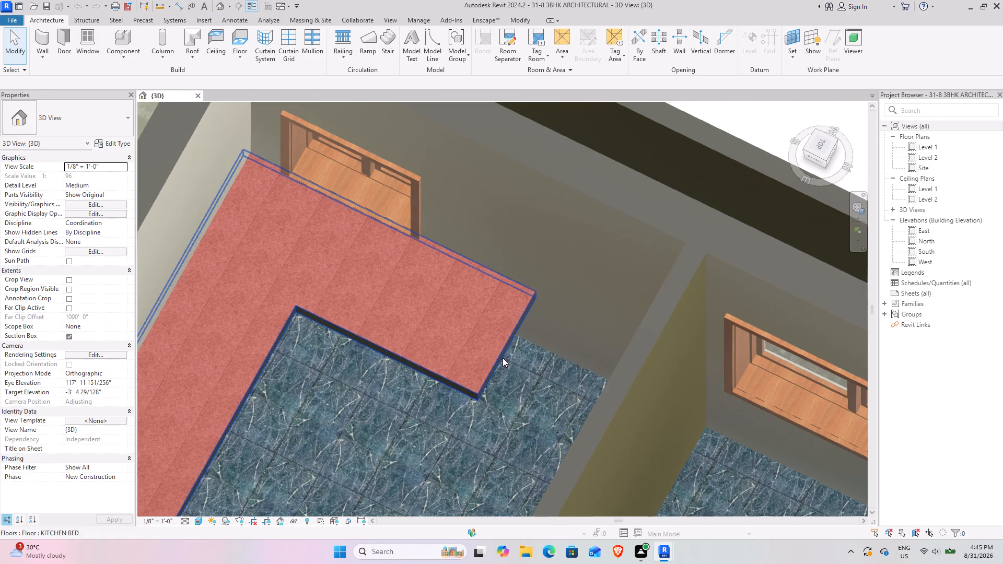
scroll(440, 396, "down", 5)
middle_click_drag(388, 440, 409, 268, "shift")
left_click(547, 192)
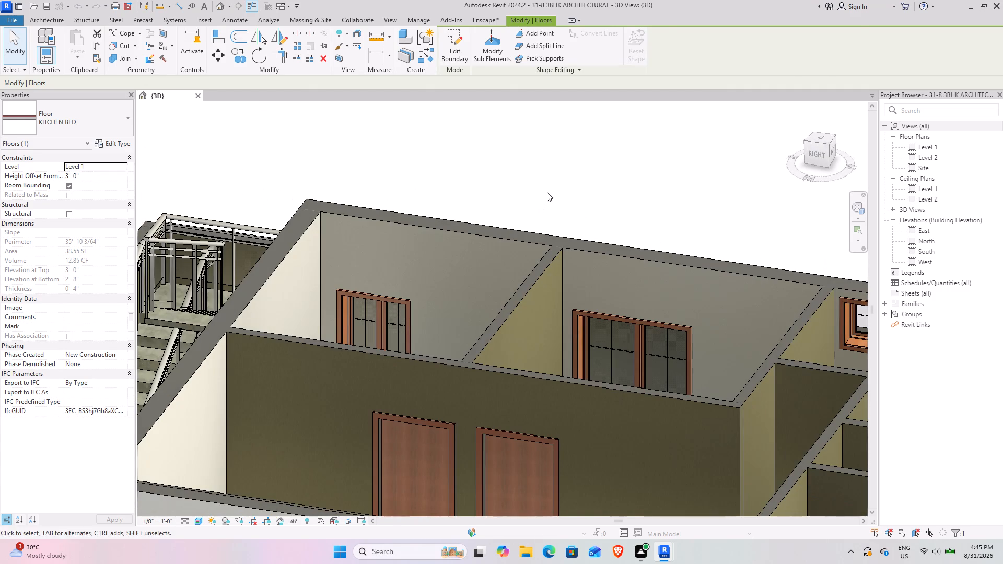
middle_click_drag(479, 263, 535, 353)
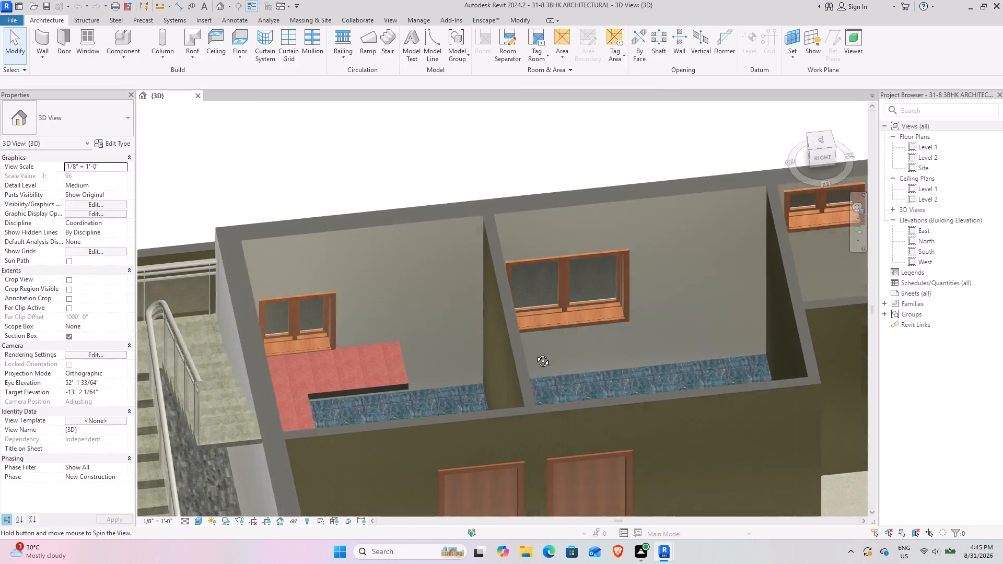
middle_click_drag(535, 353, 495, 350)
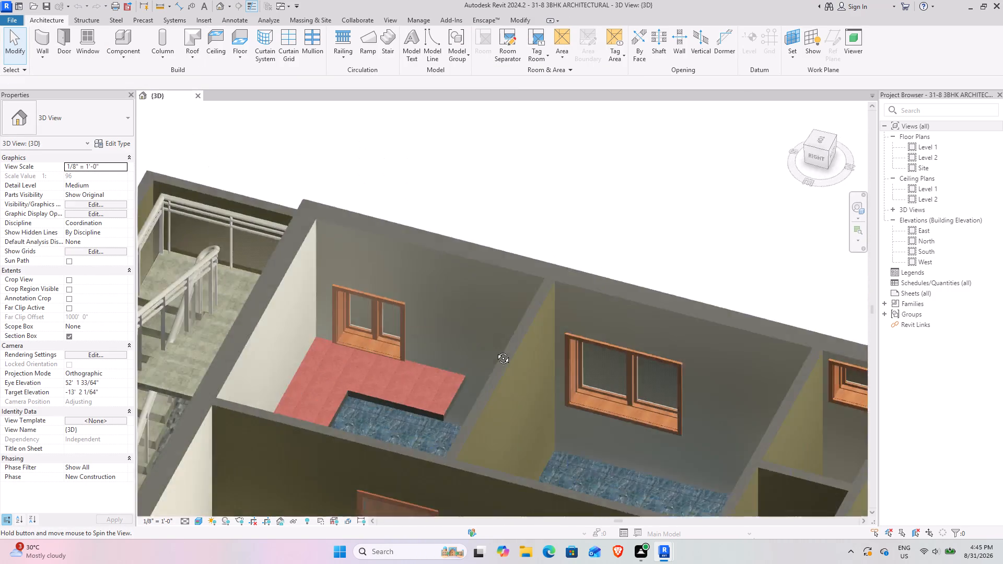
middle_click_drag(495, 350, 624, 344)
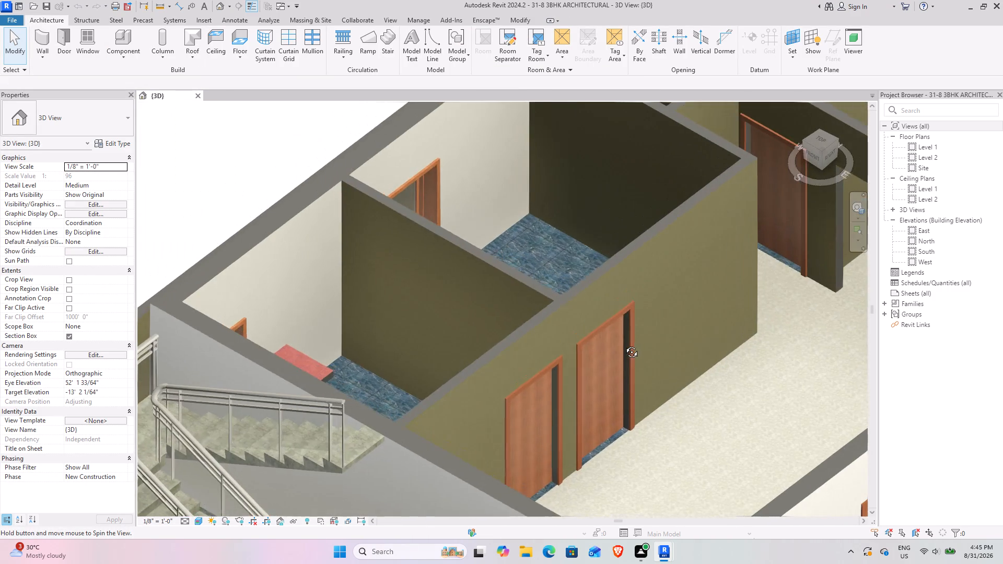
middle_click_drag(624, 344, 623, 344)
Examine the whole house from all sides in 3D, including the hall, wall openings, veranda, staircase and compound wall.
scroll(623, 344, "down", 10)
middle_click_drag(671, 333, 404, 332)
middle_click_drag(404, 332, 395, 351, "shift")
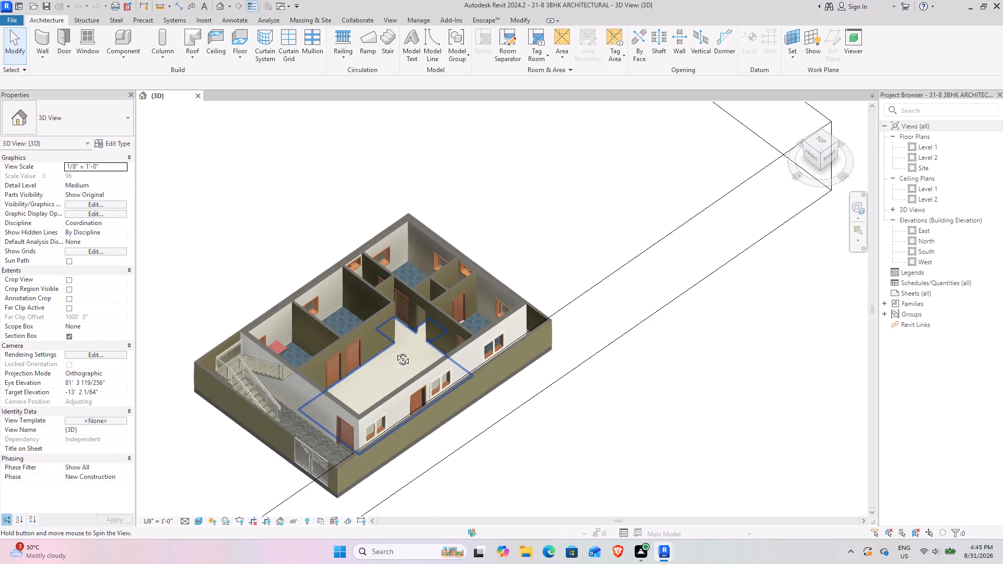
middle_click_drag(395, 351, 394, 351, "shift")
scroll(433, 297, "up", 7)
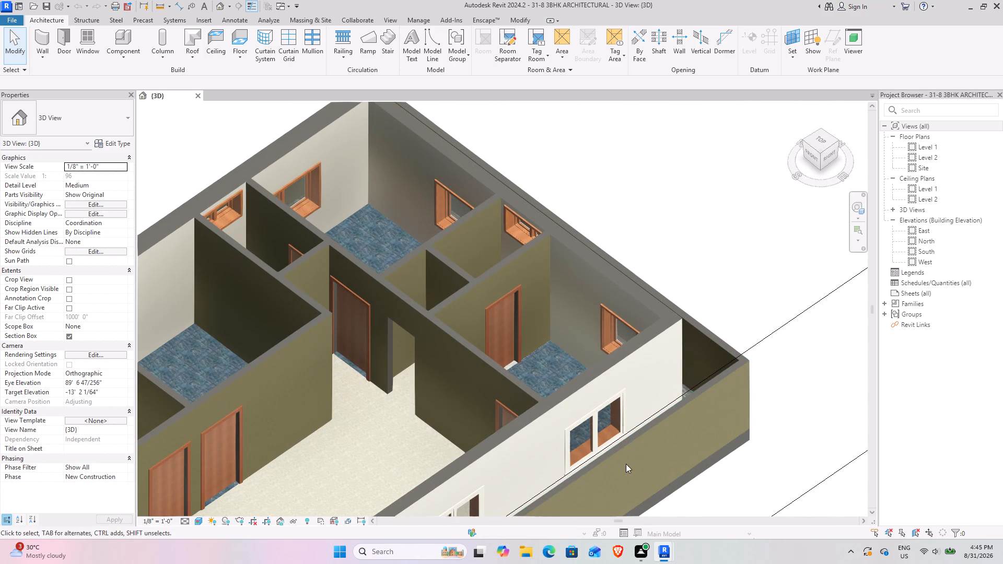
left_click(534, 319)
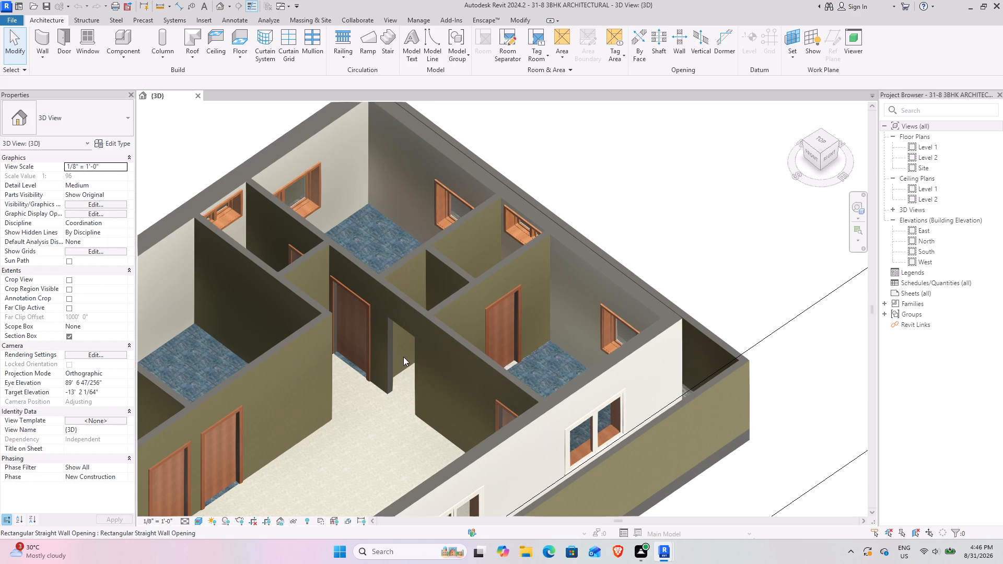
scroll(423, 312, "down", 7)
middle_click_drag(427, 347, 507, 270)
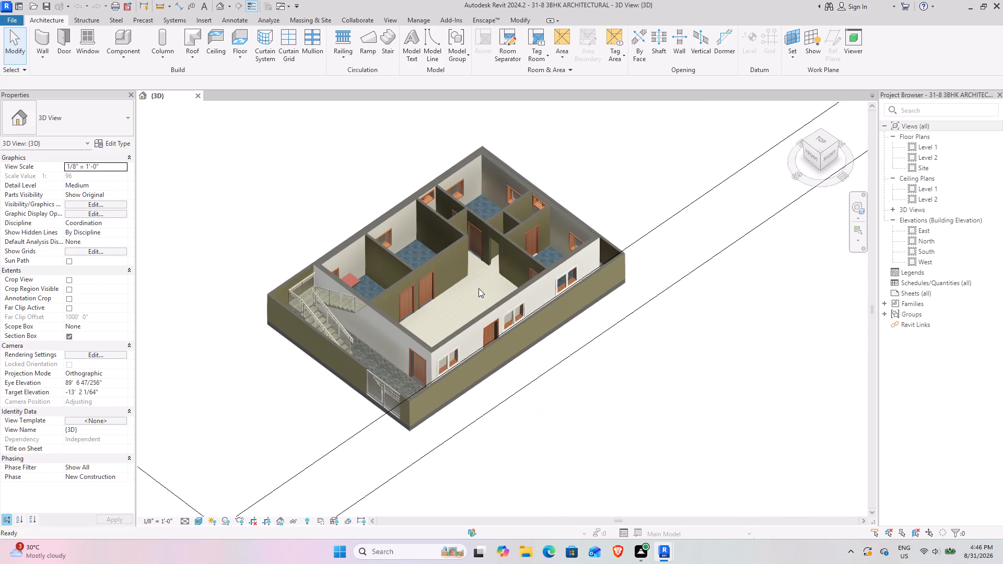
scroll(402, 333, "up", 7)
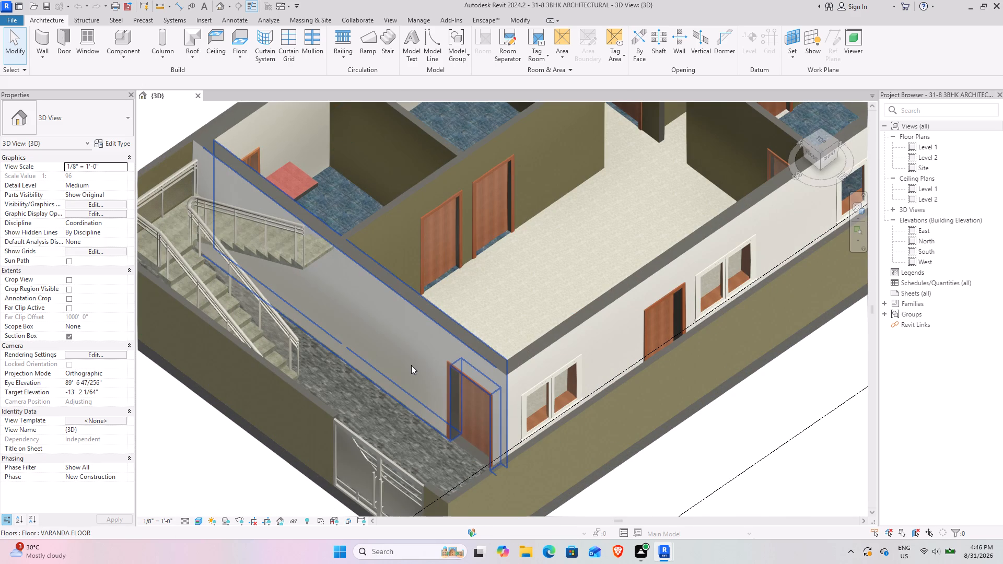
scroll(224, 237, "down", 3)
middle_click_drag(216, 308, 305, 380)
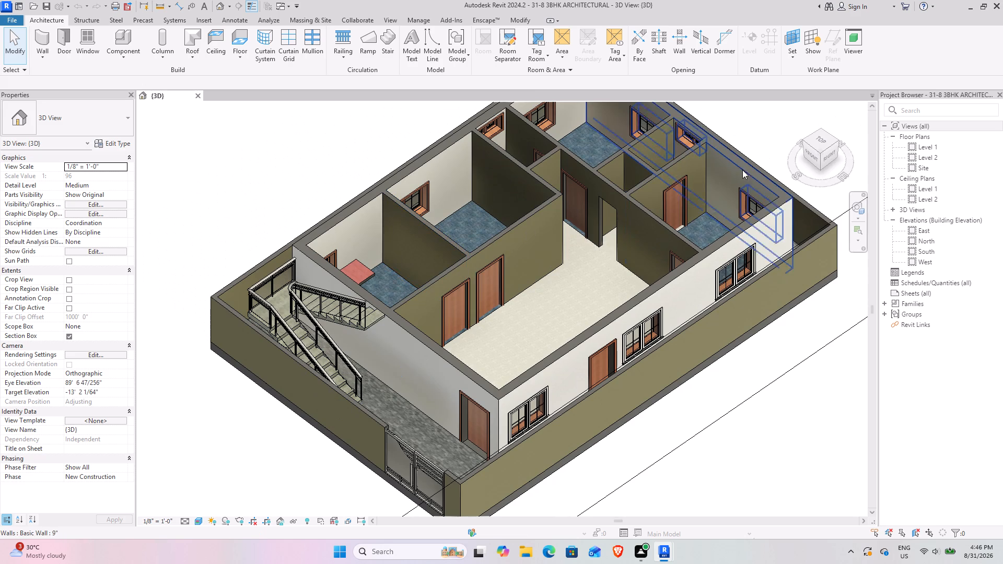
left_click_drag(819, 152, 677, 152)
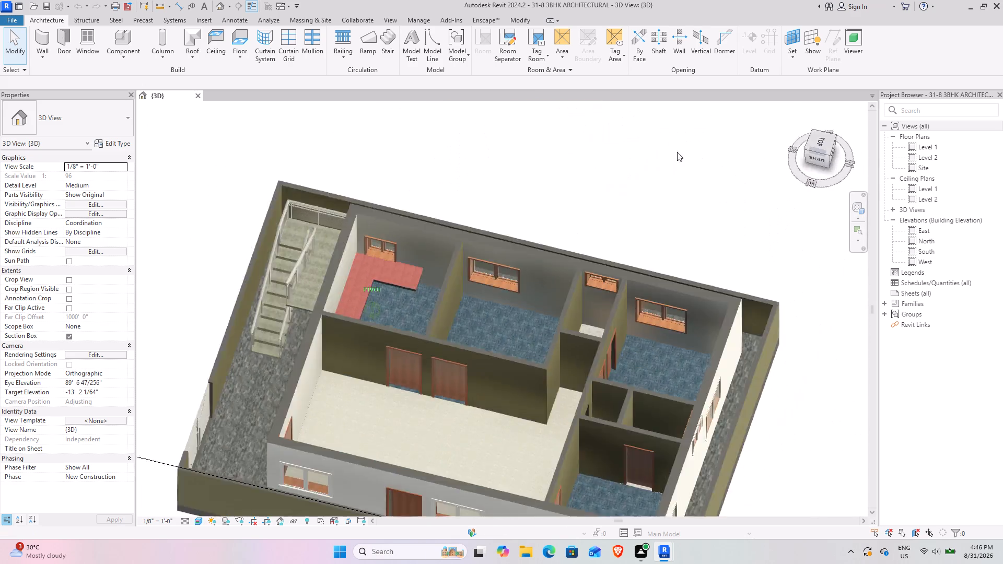
left_click_drag(677, 152, 394, 202)
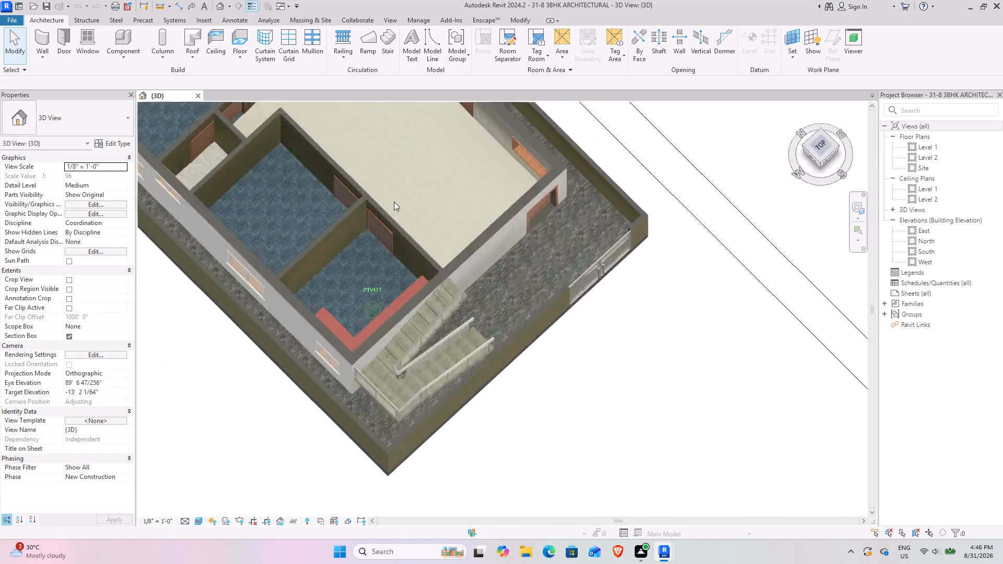
left_click_drag(394, 202, 663, 143)
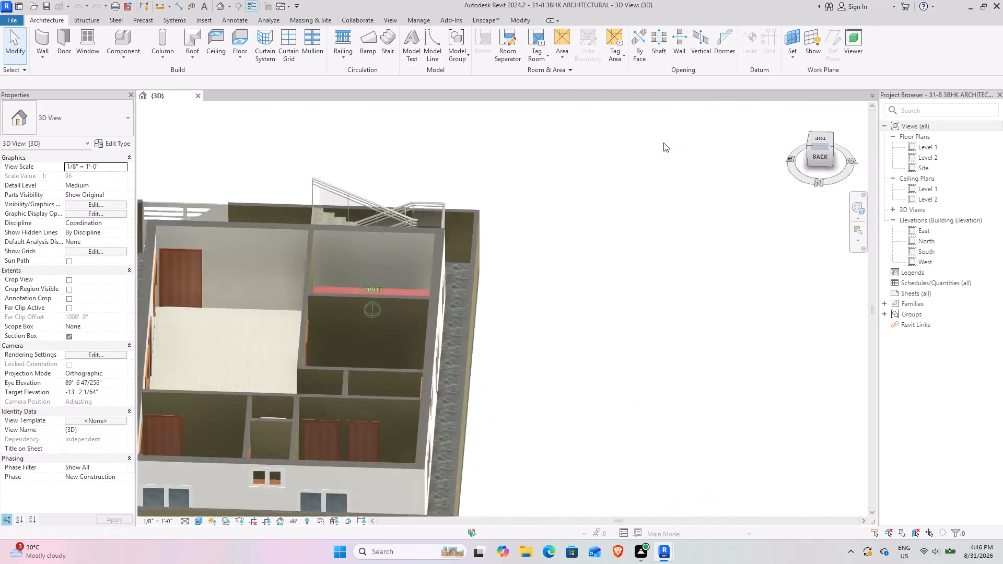
Examine the whole house in 3D from above and from the rear, side and front, including the rooms, kitchen counter and compound wall.
left_click_drag(663, 143, 355, 215)
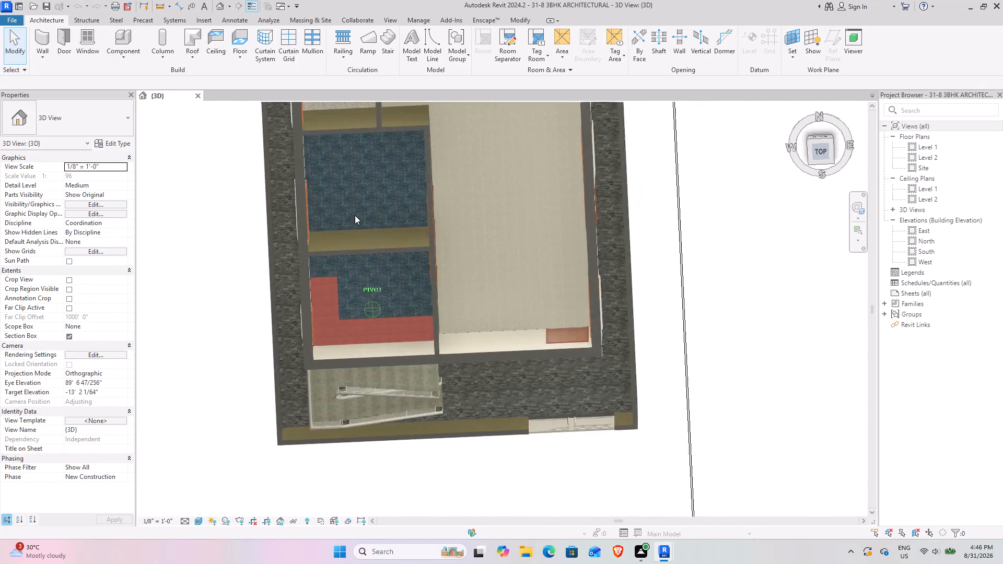
left_click_drag(355, 215, 831, 178)
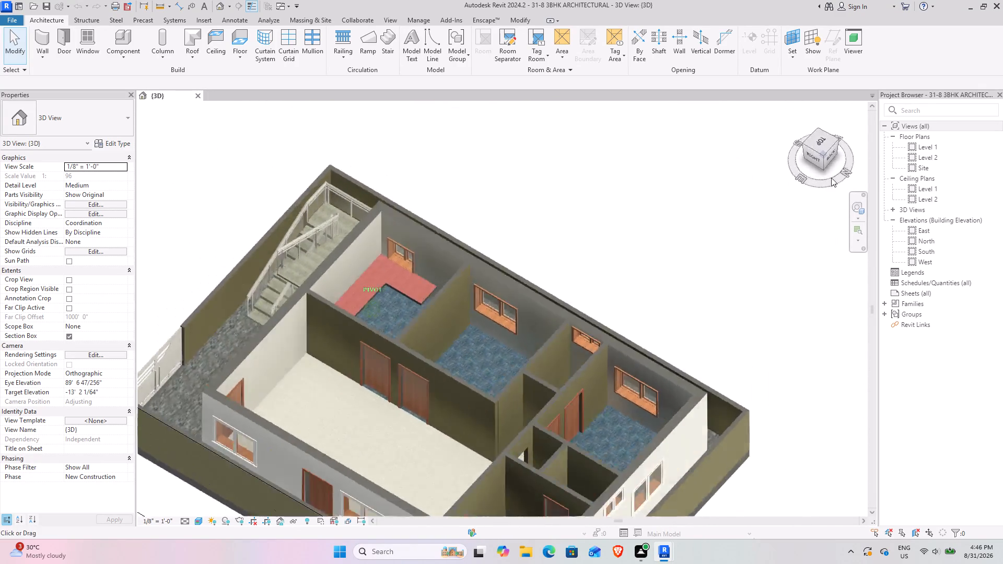
left_click_drag(831, 178, 411, 183)
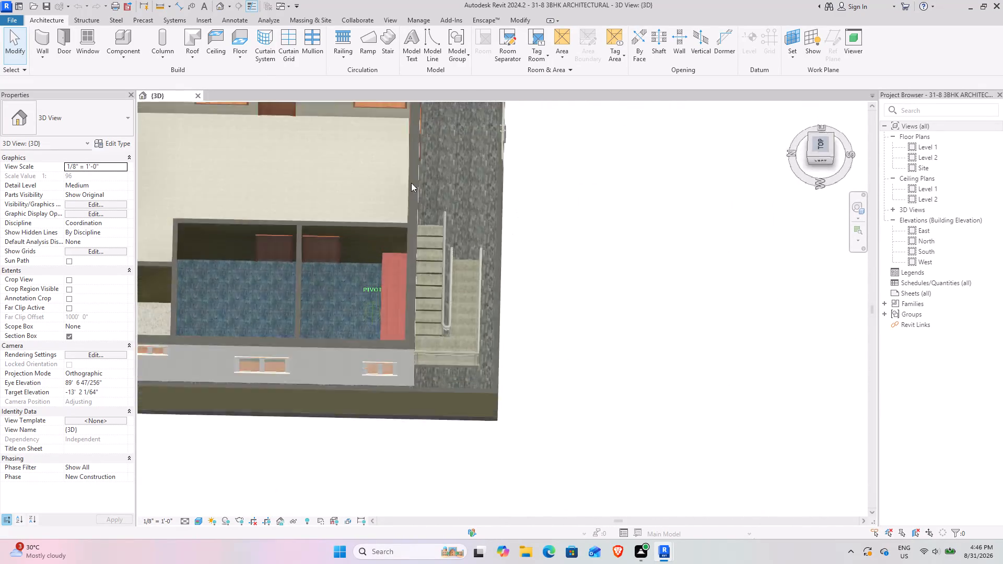
left_click_drag(411, 183, 660, 169)
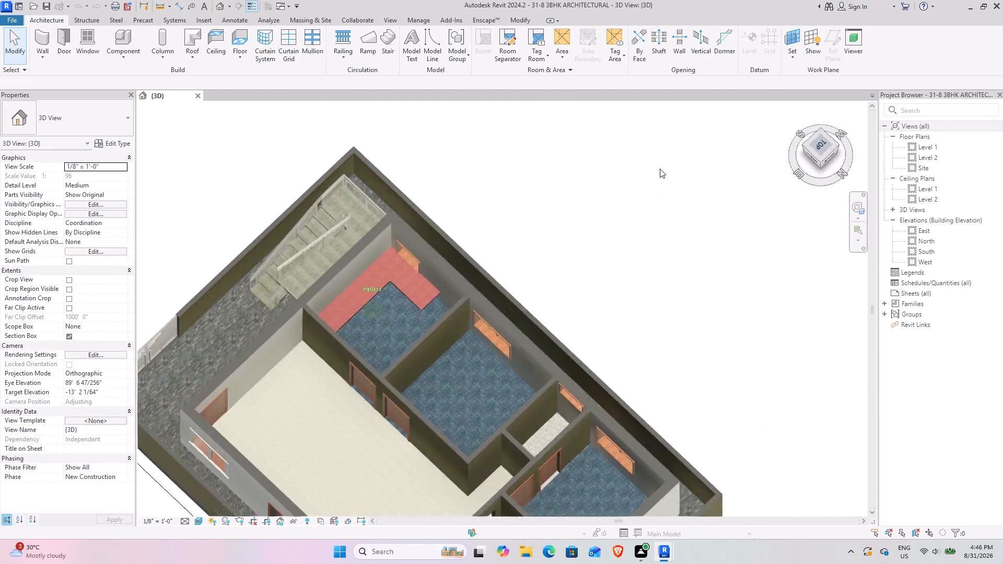
left_click_drag(660, 169, 661, 161)
scroll(374, 297, "up", 4)
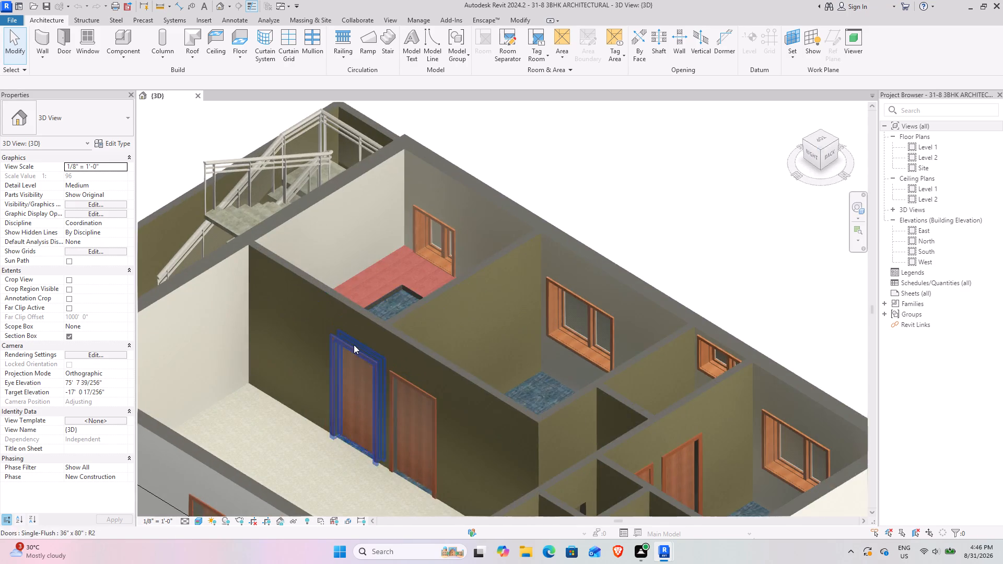
scroll(354, 345, "down", 8)
middle_click_drag(351, 379, 364, 286)
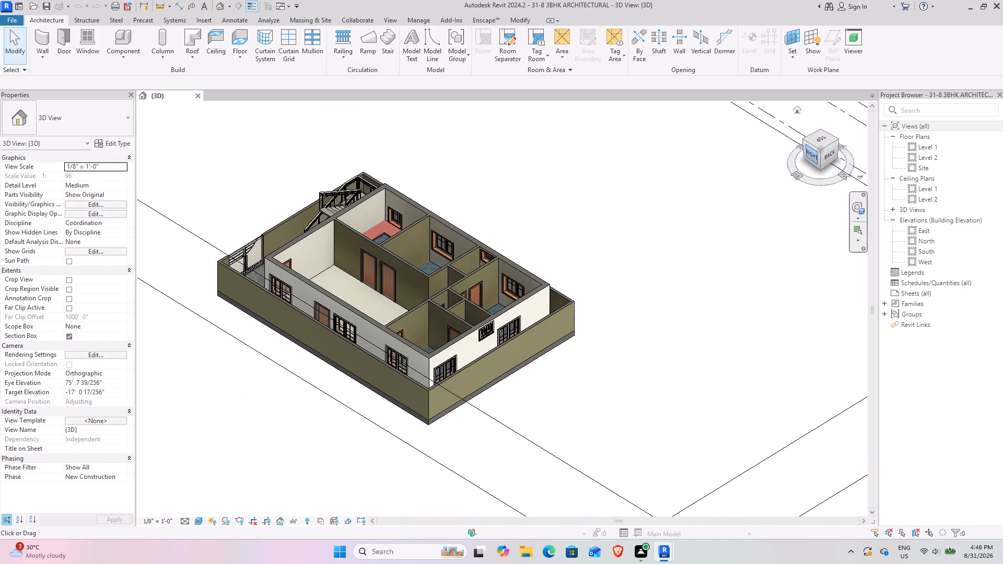
left_click_drag(821, 151, 347, 150)
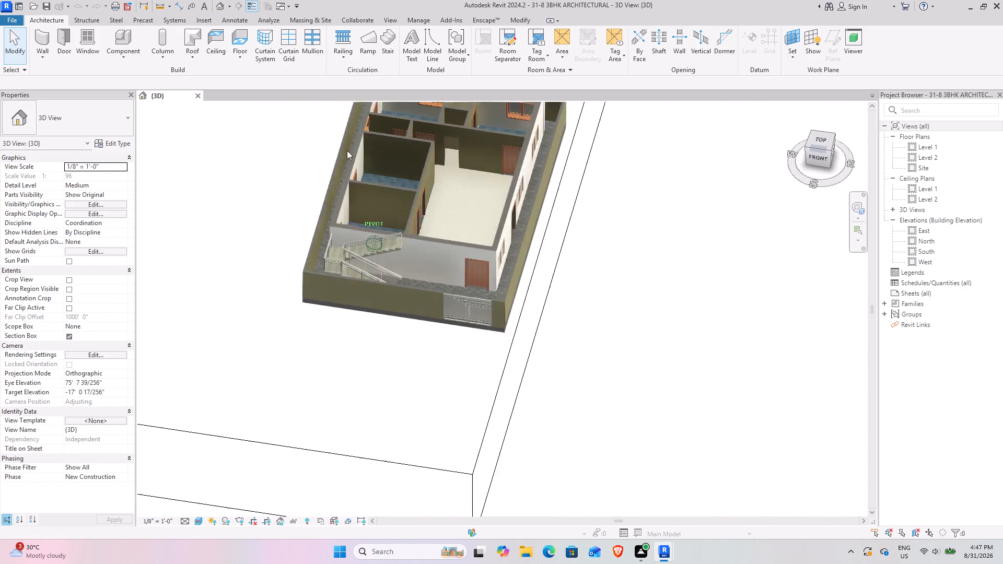
left_click_drag(347, 150, 772, 108)
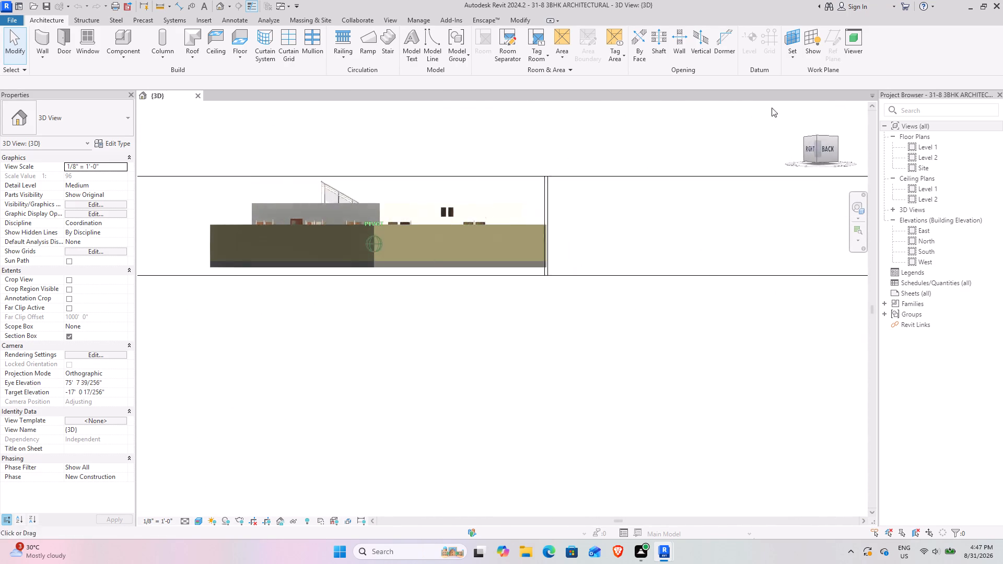
left_click_drag(772, 108, 301, 178)
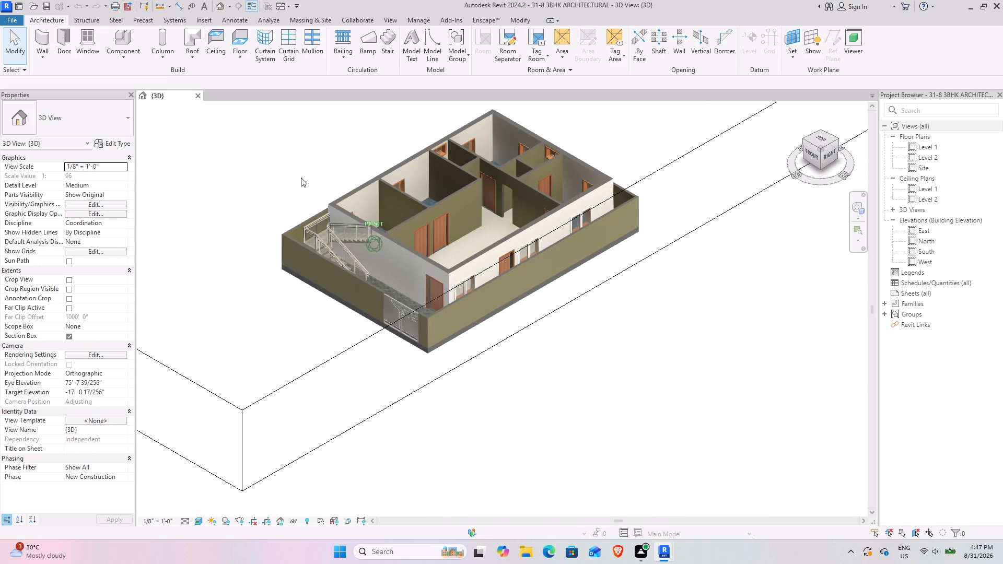
left_click_drag(301, 178, 303, 188)
Examine the front part of the house from top and oblique angles, comparing the staircase, kitchen, hall and gate area.
scroll(346, 228, "up", 4)
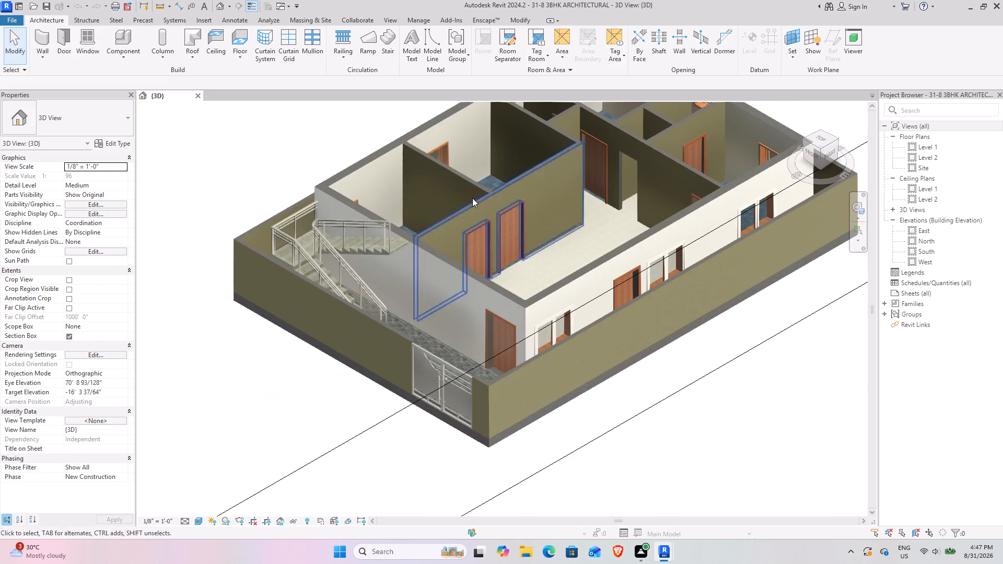
left_click_drag(817, 145, 806, 202)
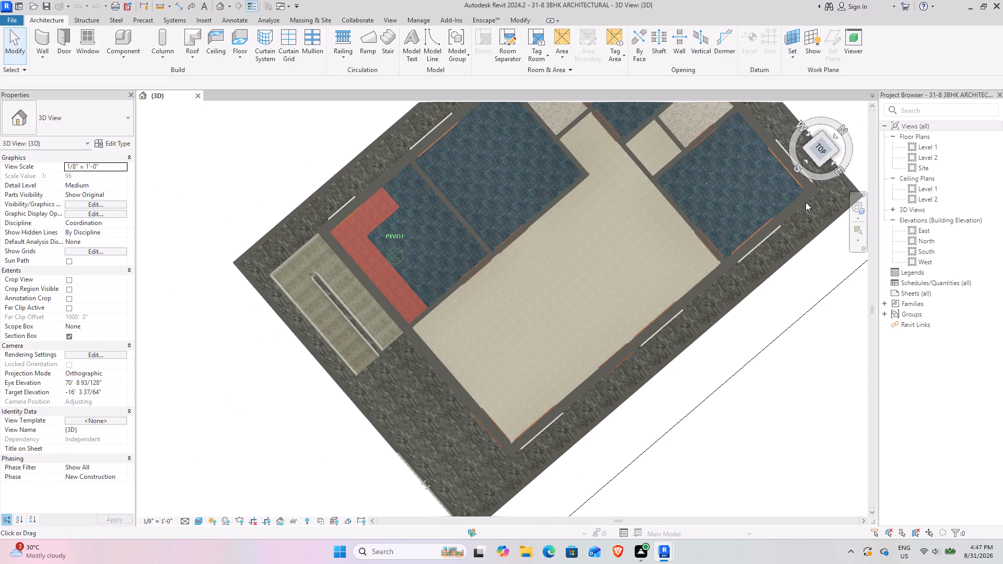
left_click_drag(806, 202, 814, 139)
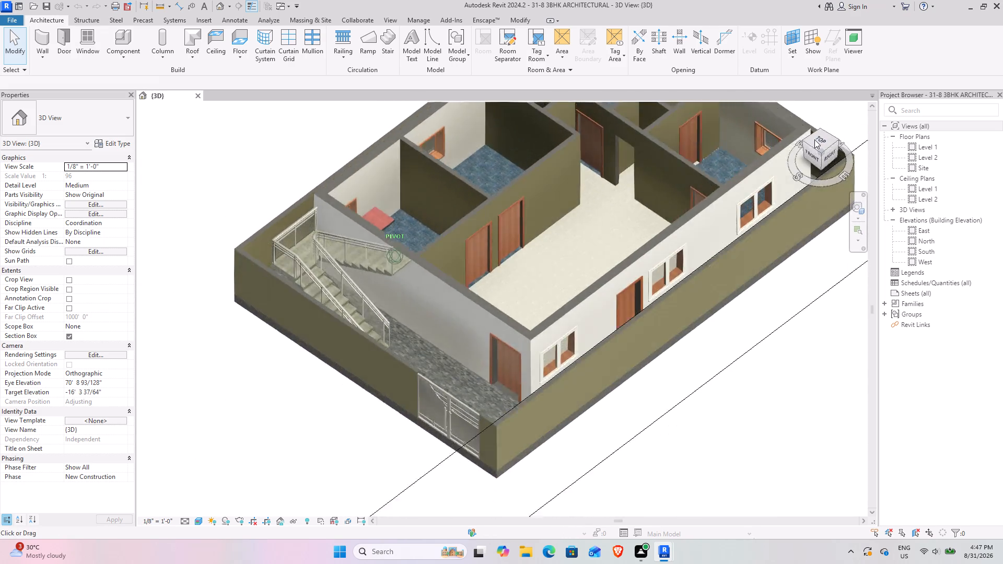
left_click_drag(814, 139, 845, 220)
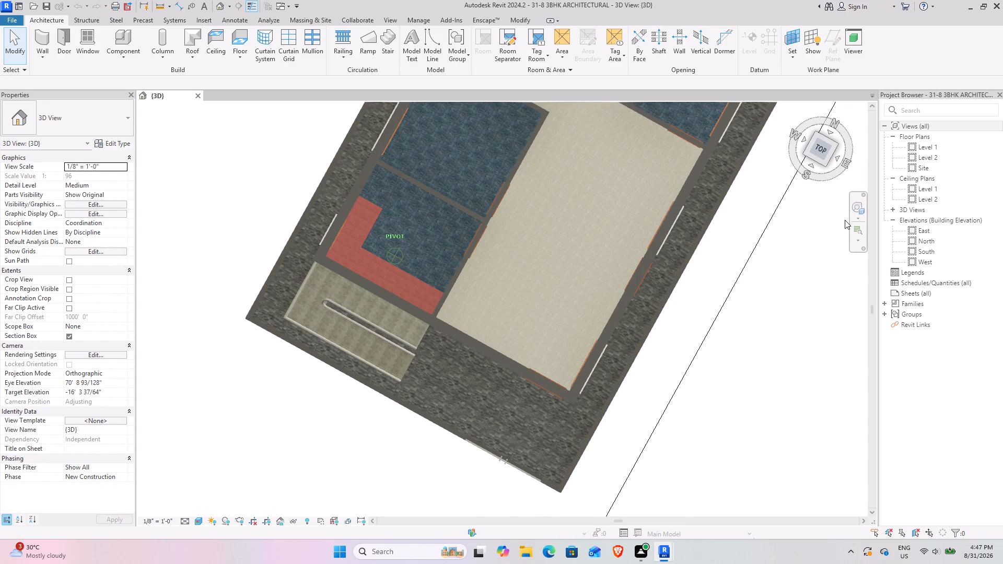
left_click_drag(845, 220, 798, 127)
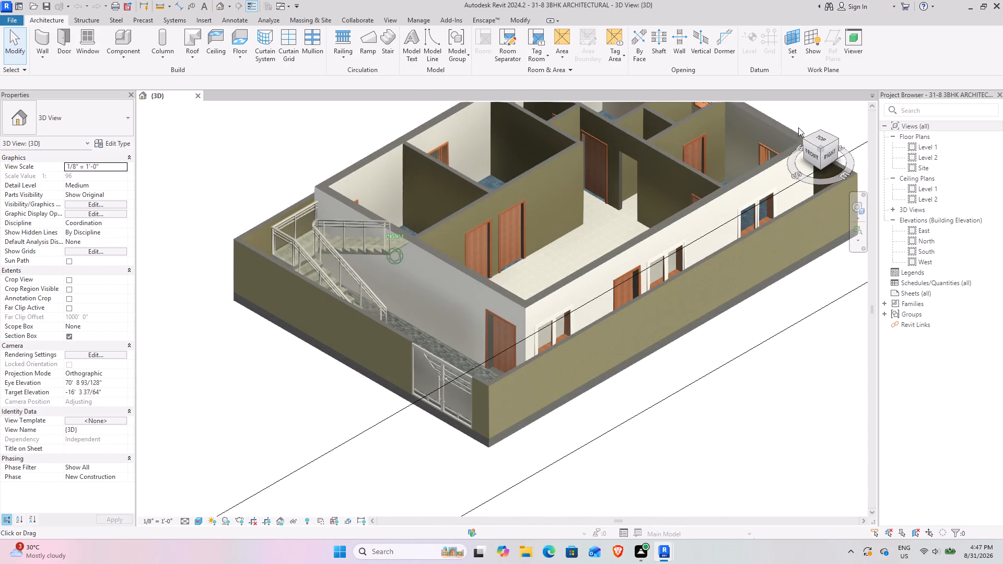
left_click_drag(798, 127, 818, 118)
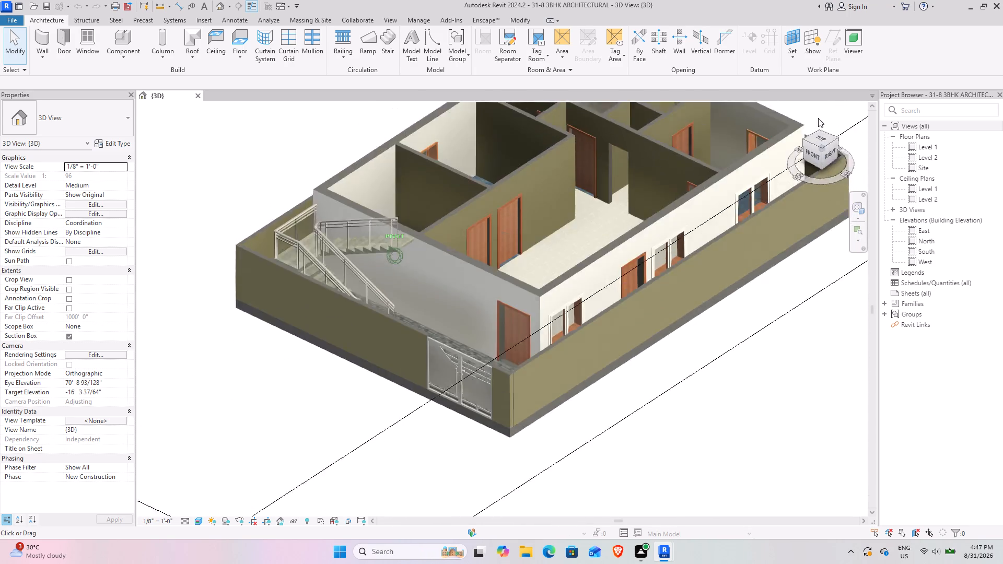
left_click_drag(818, 118, 809, 116)
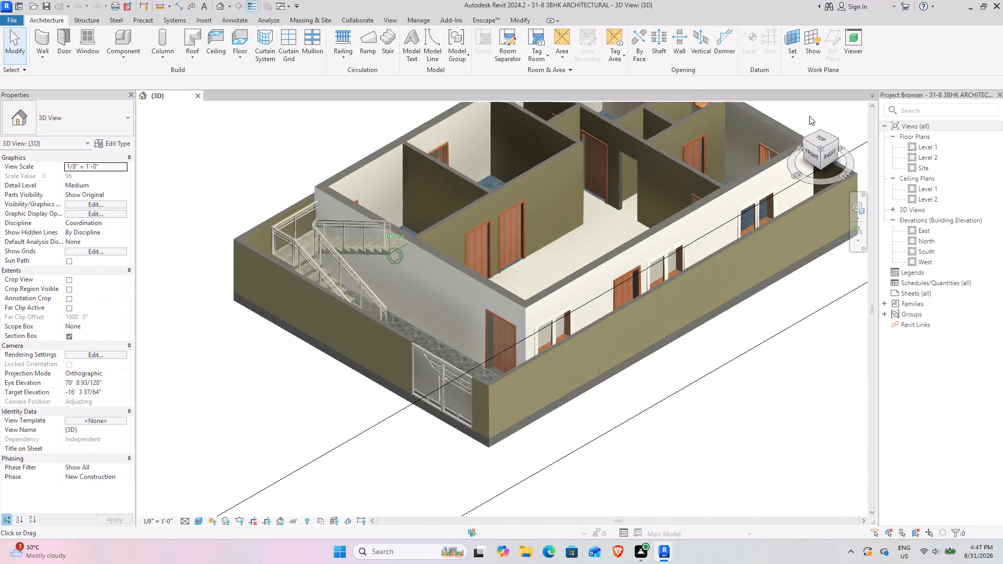
left_click_drag(809, 116, 836, 488)
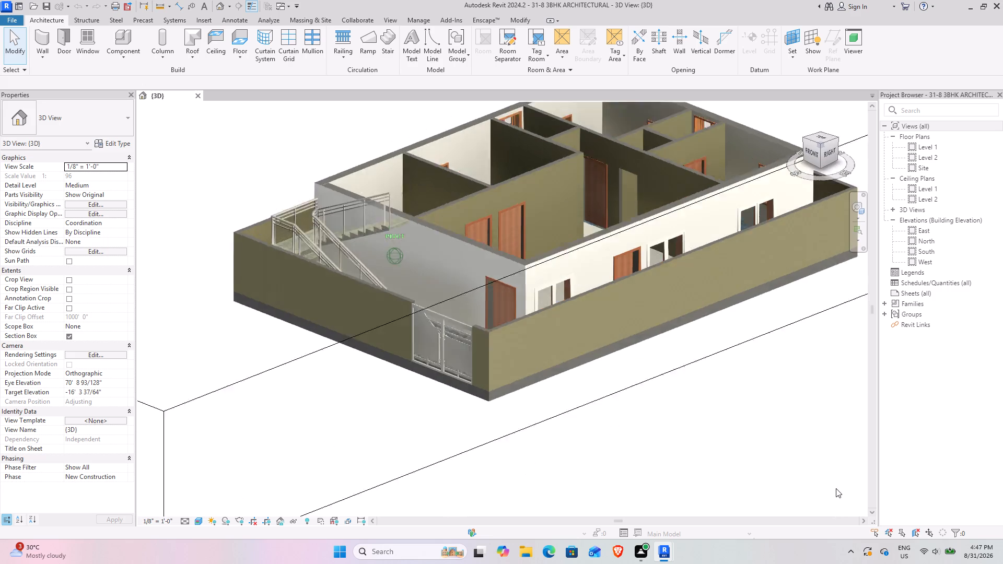
left_click_drag(836, 488, 850, 506)
Inspect the compound's gate corner and view the properties of the base floor slab beneath the compound wall.
scroll(446, 241, "down", 4)
middle_click_drag(497, 224, 470, 276)
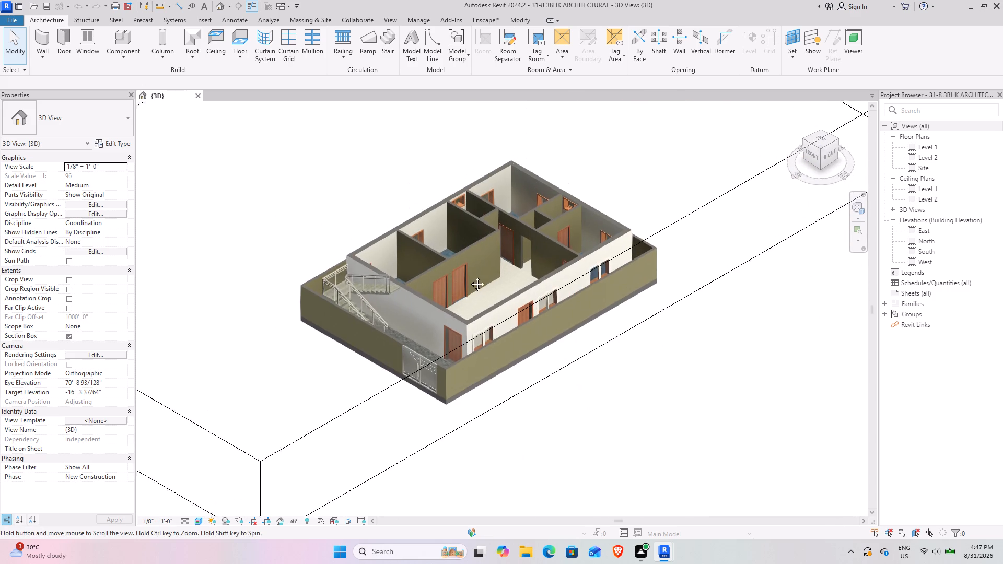
middle_click_drag(470, 276, 468, 283)
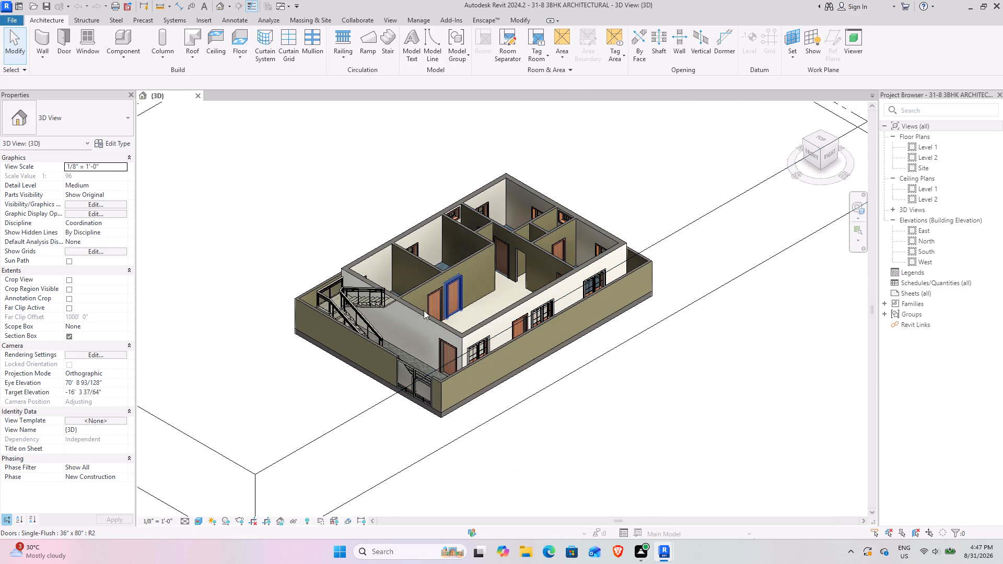
scroll(428, 392, "up", 7)
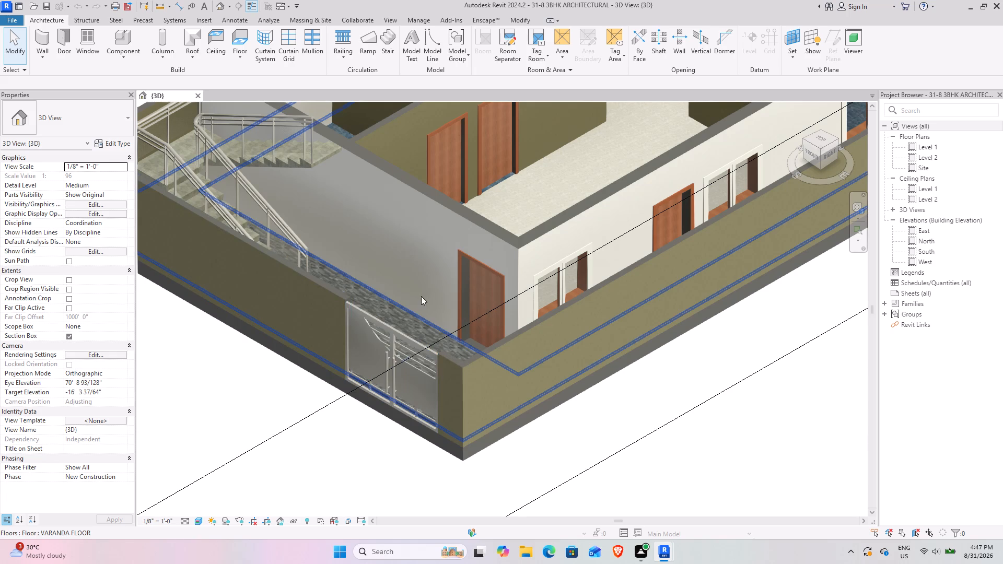
scroll(383, 220, "down", 3)
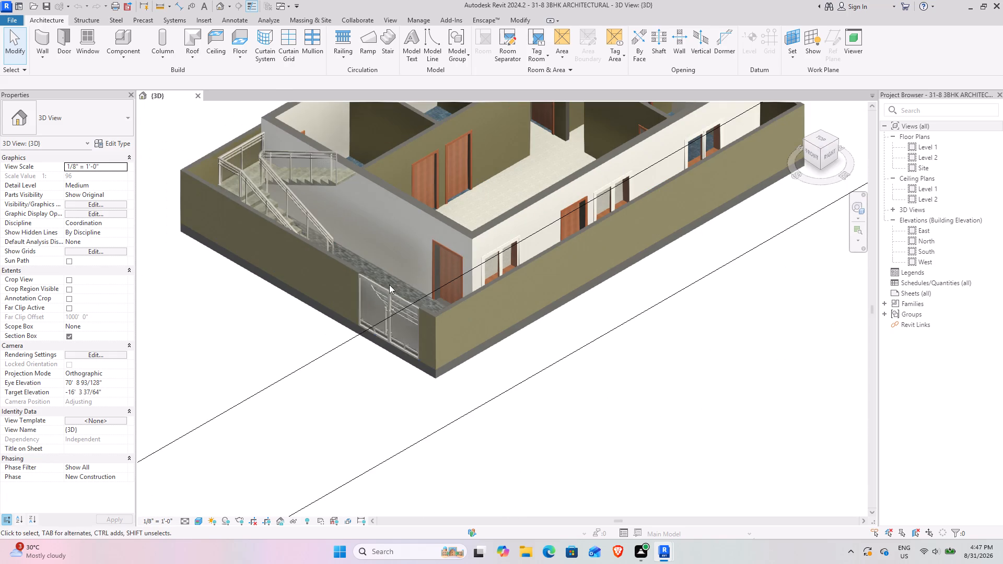
left_click(436, 375)
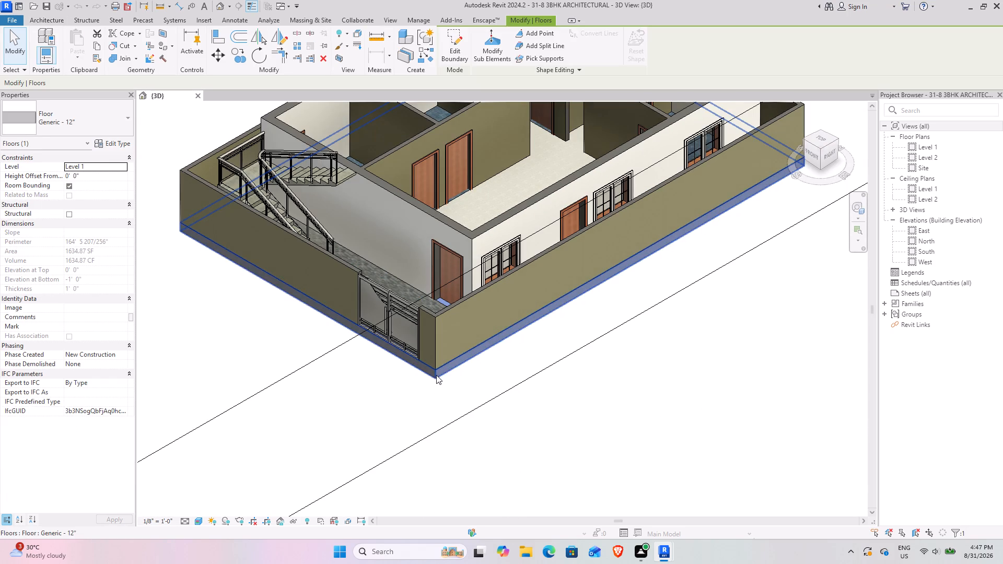
left_click(553, 443)
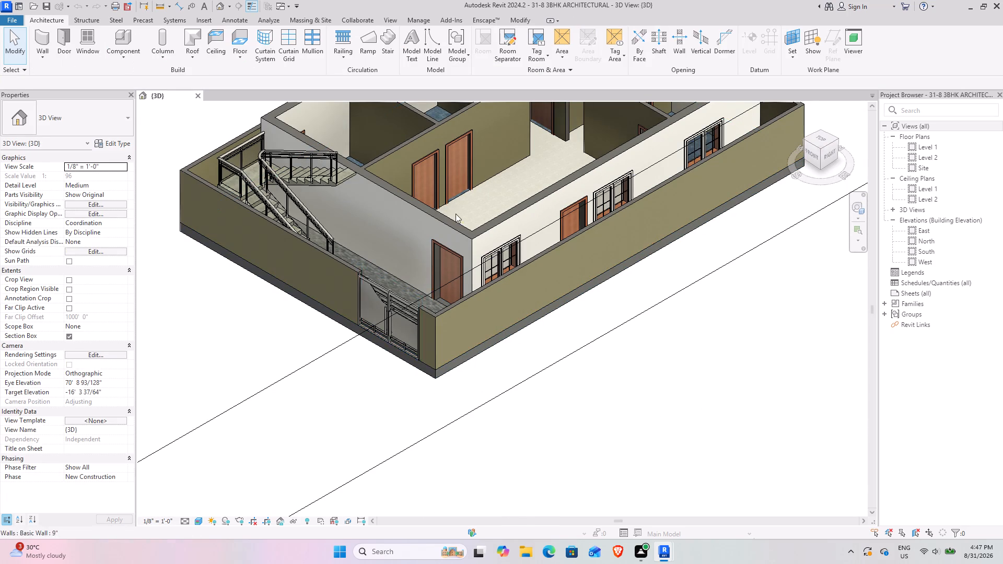
Inspect the main entrance door, veranda floor and compound gate at the front corner up close.
middle_click_drag(456, 213, 402, 354)
scroll(405, 354, "down", 4)
middle_click(417, 342)
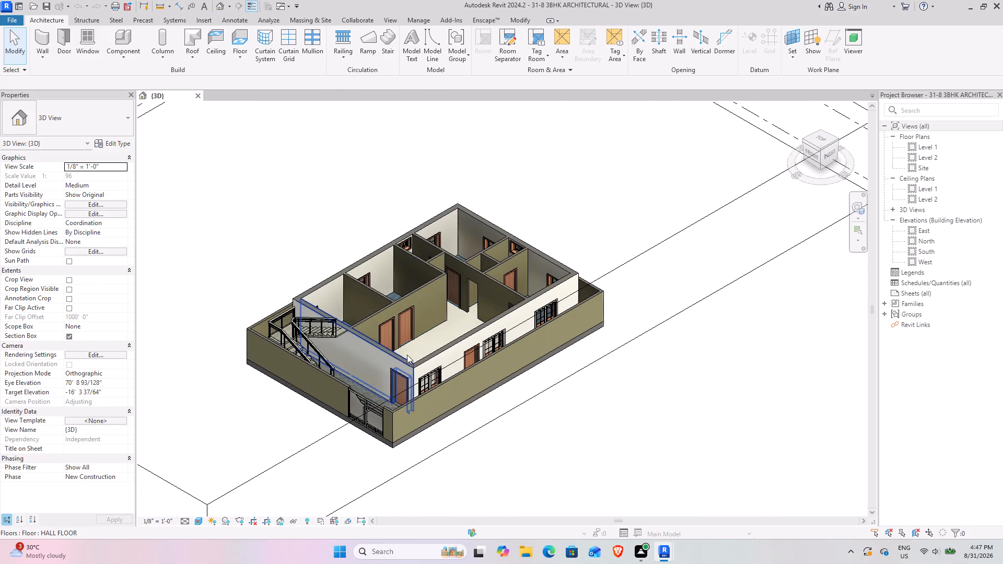
scroll(376, 410, "up", 9)
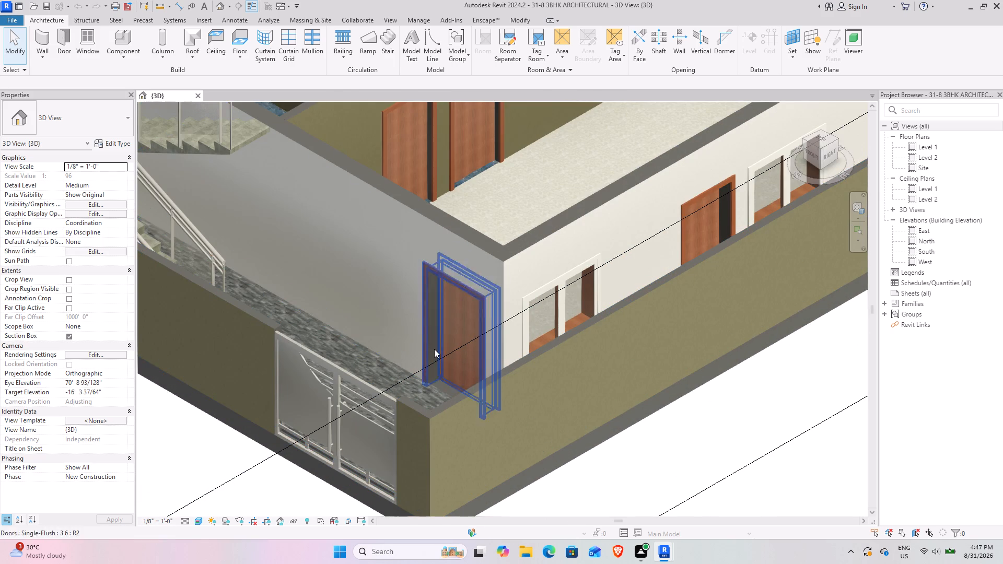
scroll(477, 271, "down", 3)
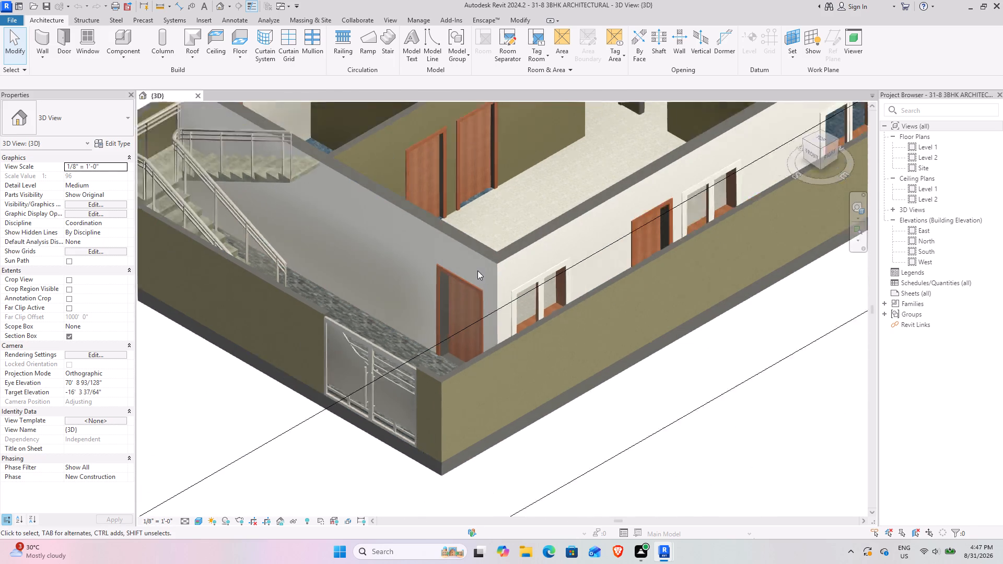
scroll(477, 271, "down", 3)
Examine the hall-side long wall's door and windows and the rooms behind it from low and high angles.
middle_click_drag(400, 263, 218, 333, "shift")
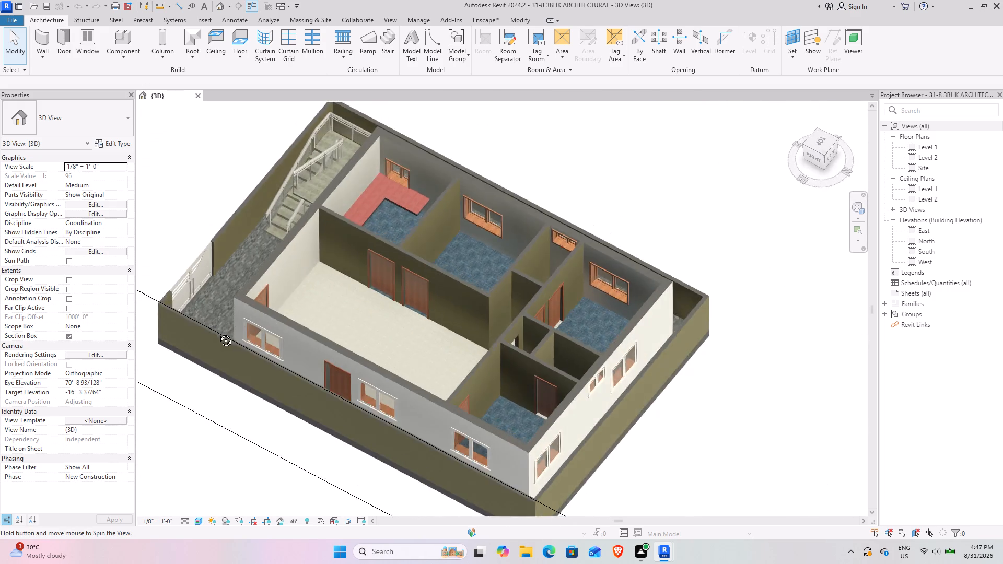
middle_click_drag(218, 333, 469, 279, "shift")
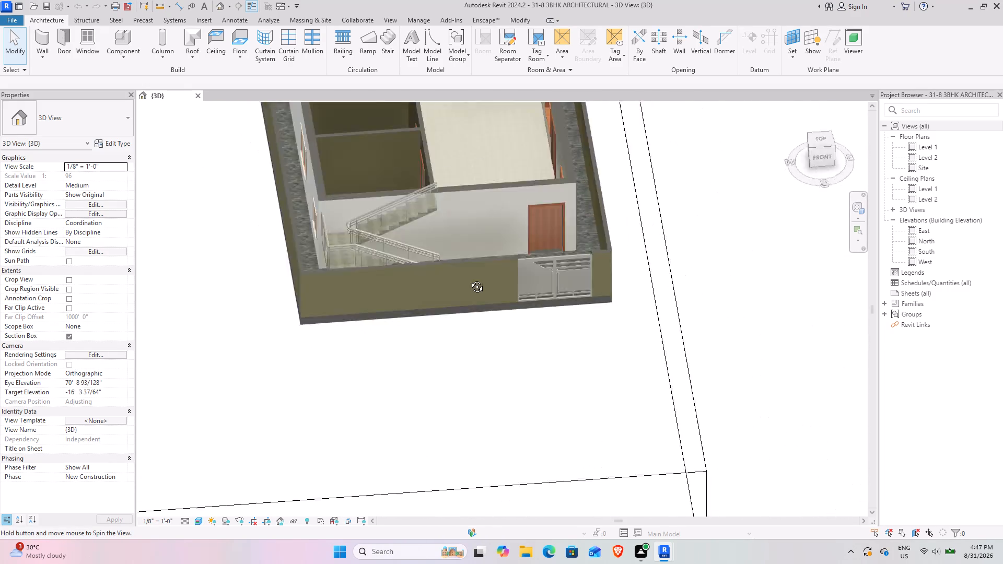
middle_click_drag(469, 279, 202, 225, "shift")
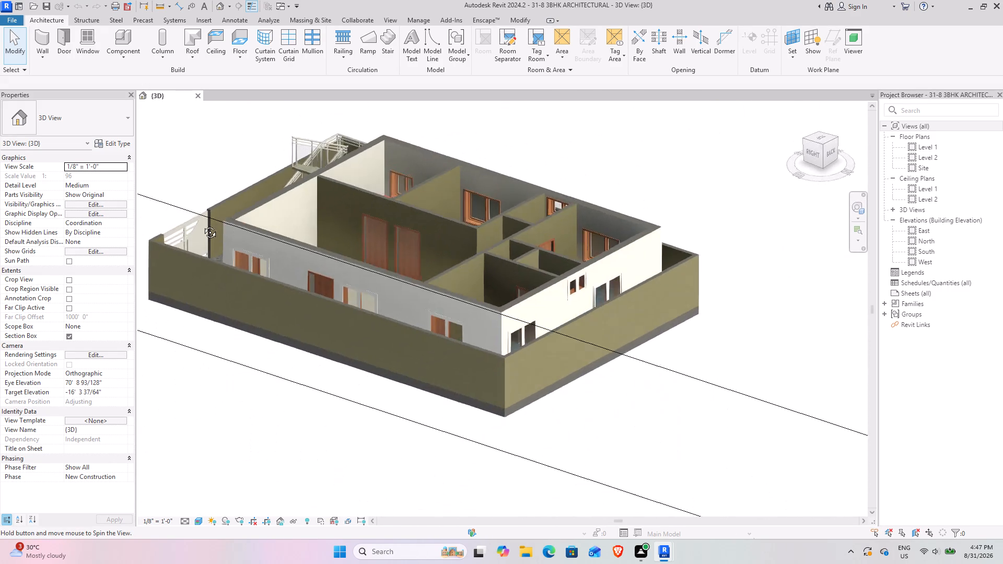
middle_click_drag(202, 225, 169, 304, "shift")
scroll(370, 225, "up", 3)
middle_click_drag(291, 352, 393, 174, "shift")
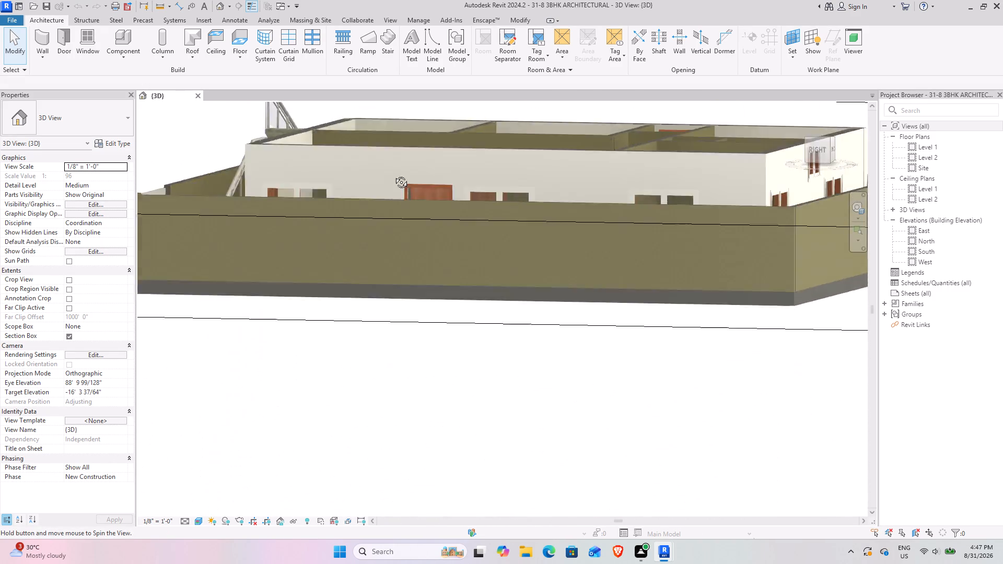
middle_click_drag(393, 174, 321, 431, "shift")
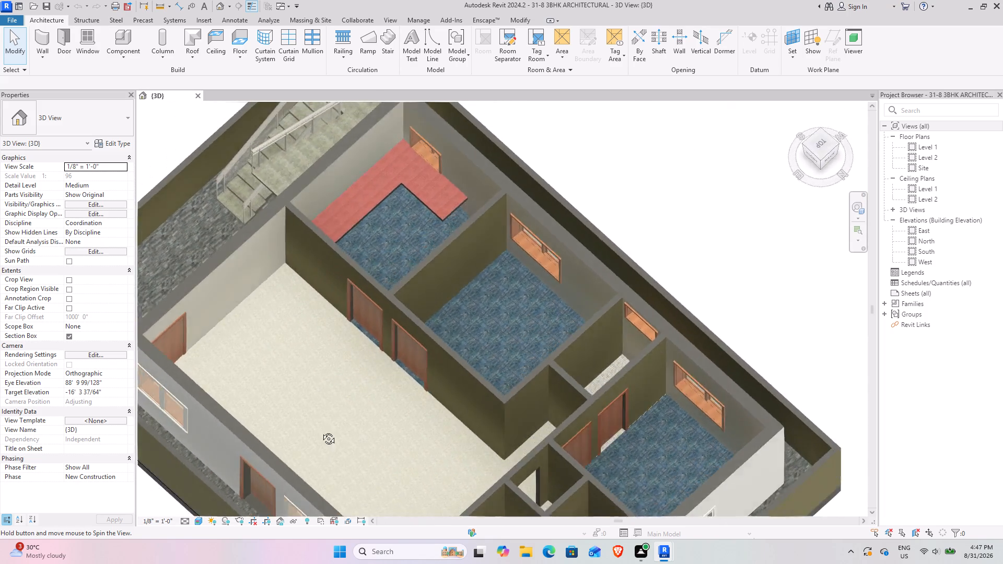
middle_click_drag(321, 431, 346, 283, "shift")
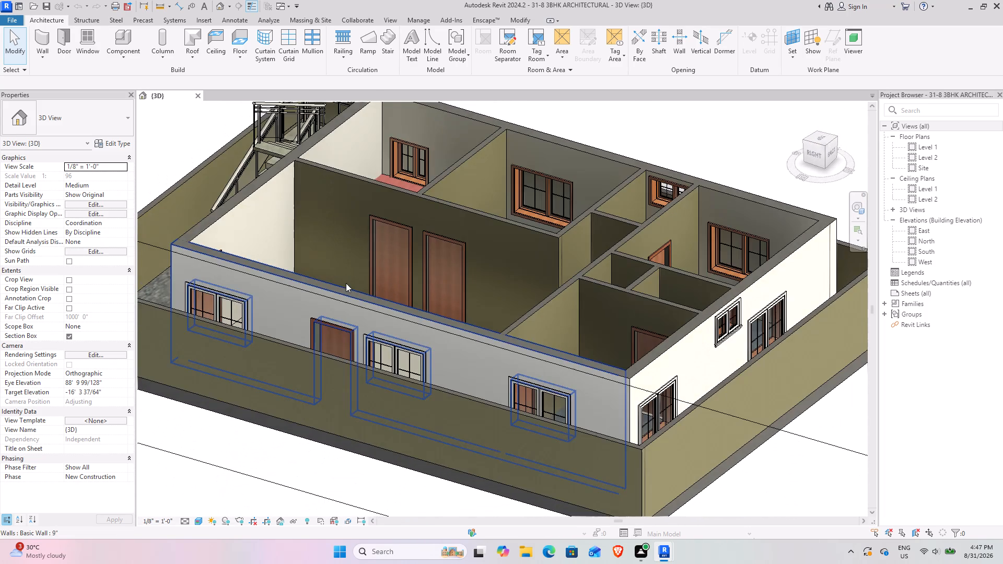
scroll(346, 283, "down", 3)
Examine the front staircase and its railings from the gate side, from low and high angles.
middle_click_drag(334, 293, 605, 360, "shift")
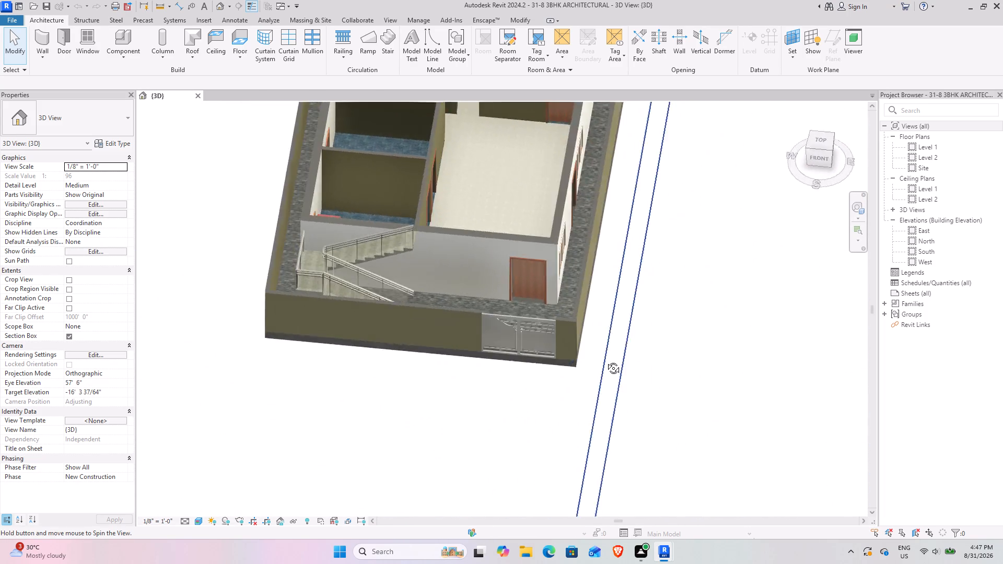
middle_click_drag(605, 360, 539, 400, "shift")
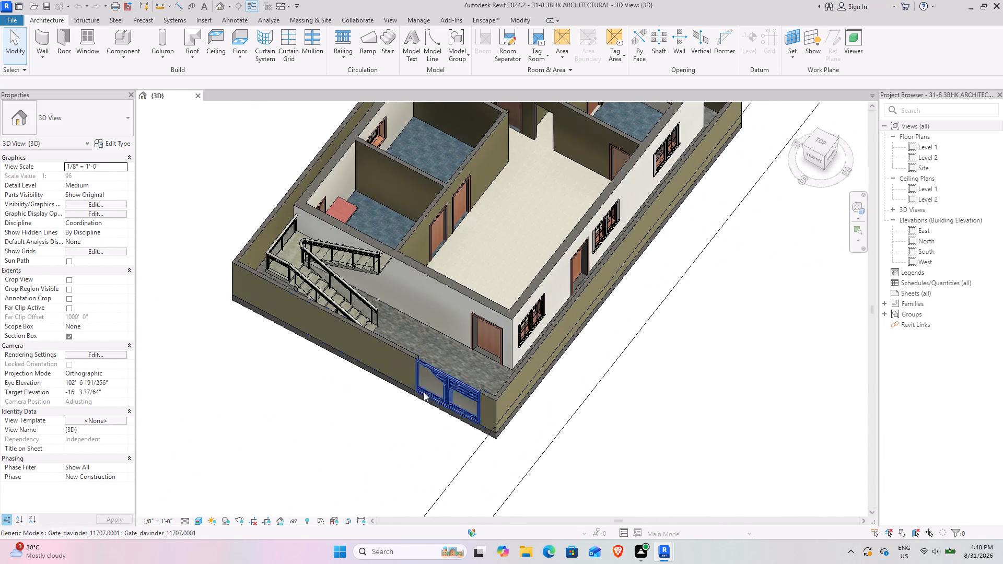
scroll(287, 205, "up", 4)
scroll(343, 264, "up", 2)
middle_click_drag(324, 348, 370, 278, "shift")
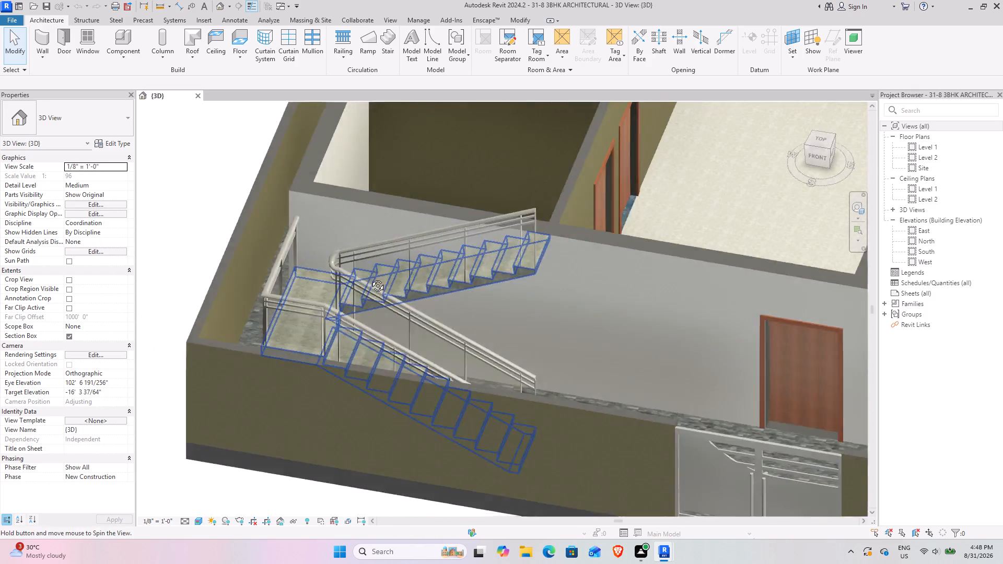
middle_click_drag(370, 278, 487, 168, "shift")
scroll(433, 267, "down", 4)
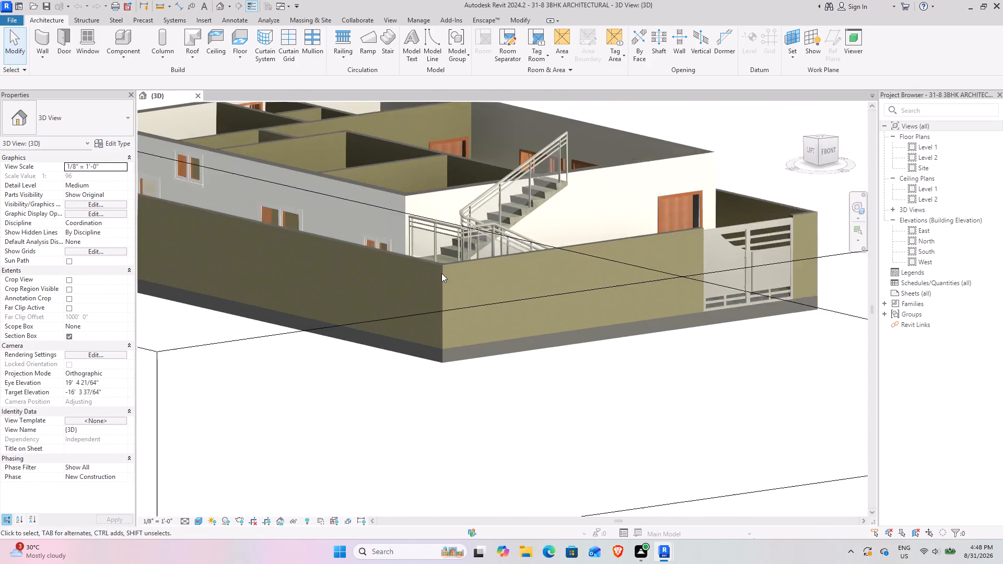
middle_click_drag(515, 236, 378, 382, "shift")
middle_click_drag(459, 334, 379, 402)
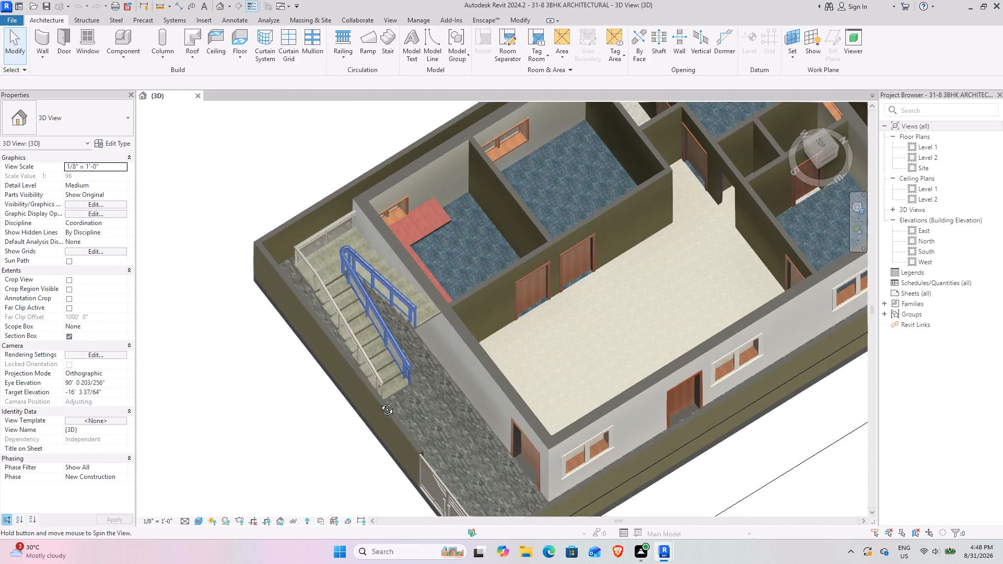
middle_click_drag(379, 402, 378, 402)
Inspect the stair landing railing, lower steps, stone veranda paving and main entrance door up close.
scroll(313, 160, "up", 11)
middle_click_drag(379, 248, 341, 225, "shift")
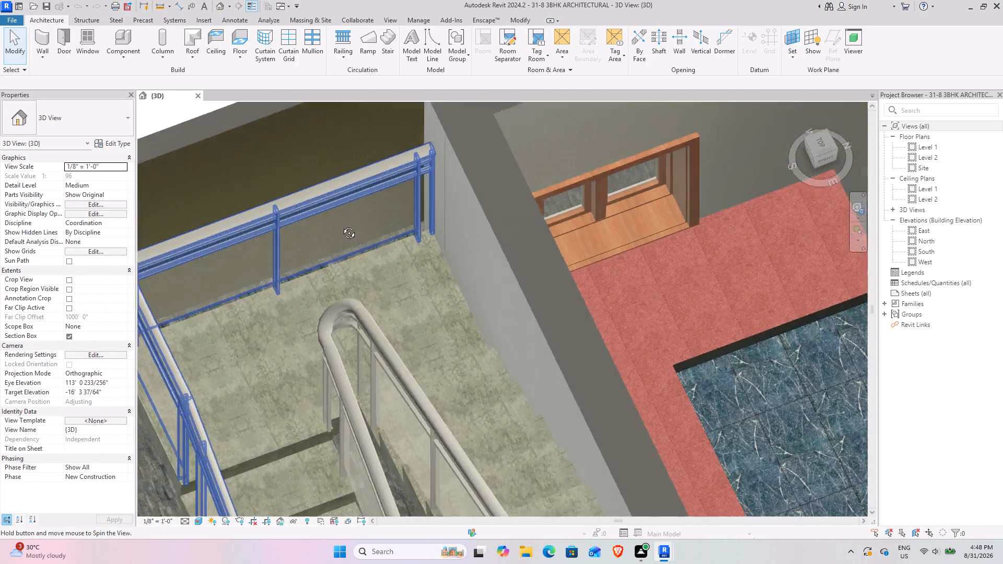
middle_click_drag(341, 225, 330, 131, "shift")
scroll(330, 131, "down", 8)
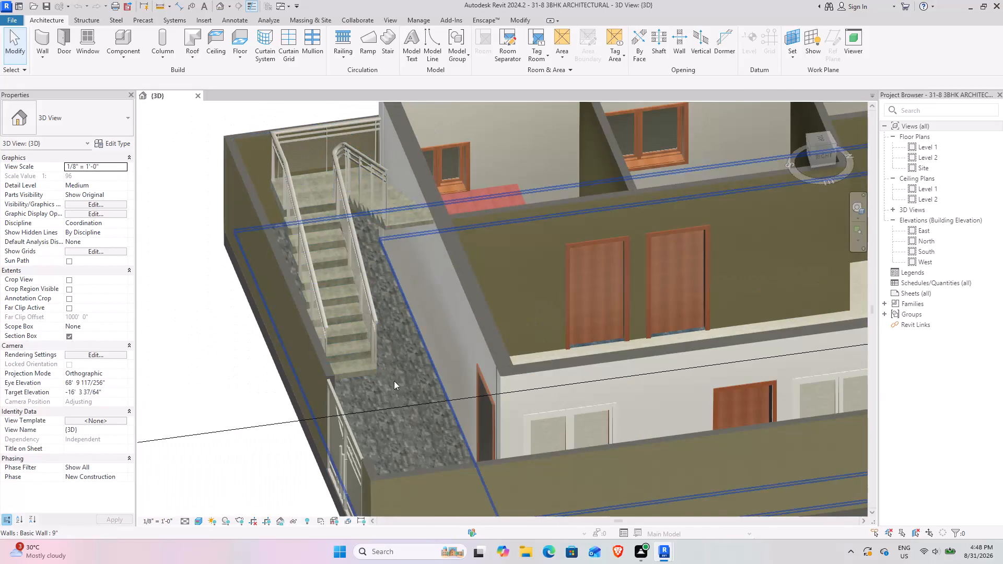
scroll(380, 348, "up", 13)
scroll(364, 312, "down", 3)
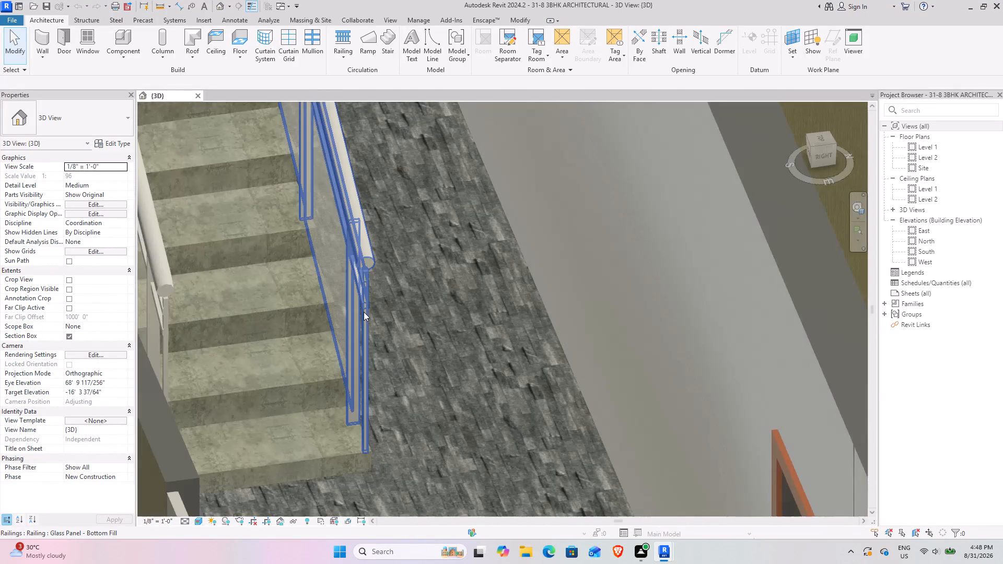
scroll(364, 312, "down", 11)
scroll(421, 379, "up", 13)
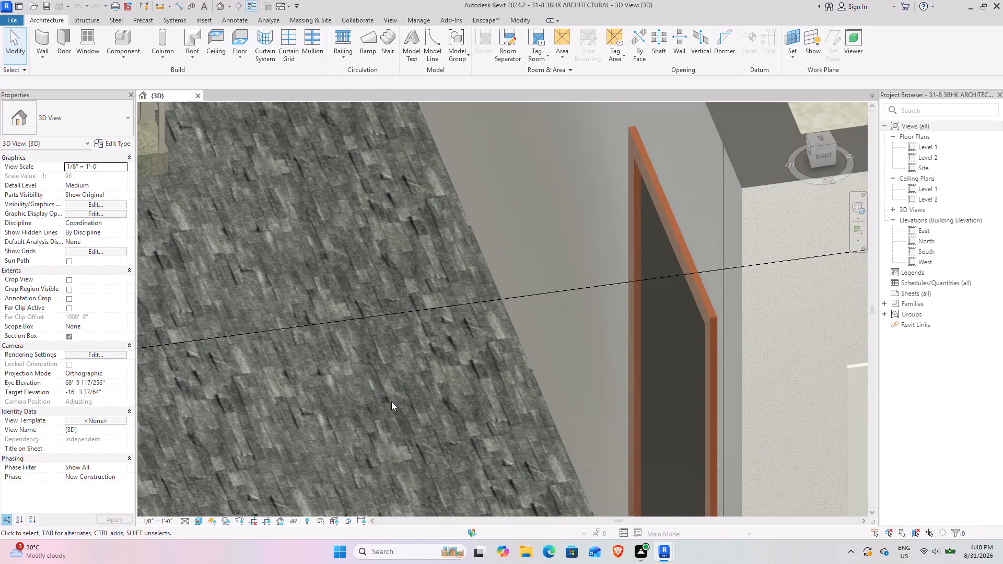
scroll(396, 402, "down", 4)
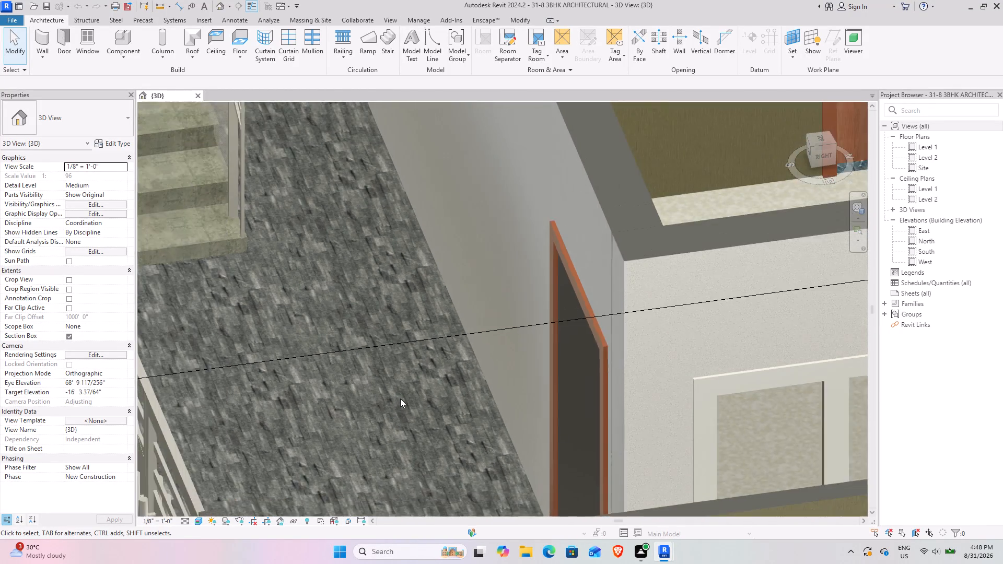
scroll(400, 398, "down", 11)
Inspect the two doors in the hall's long inner wall and the floor finish at their thresholds.
middle_click_drag(331, 418, 491, 324, "shift")
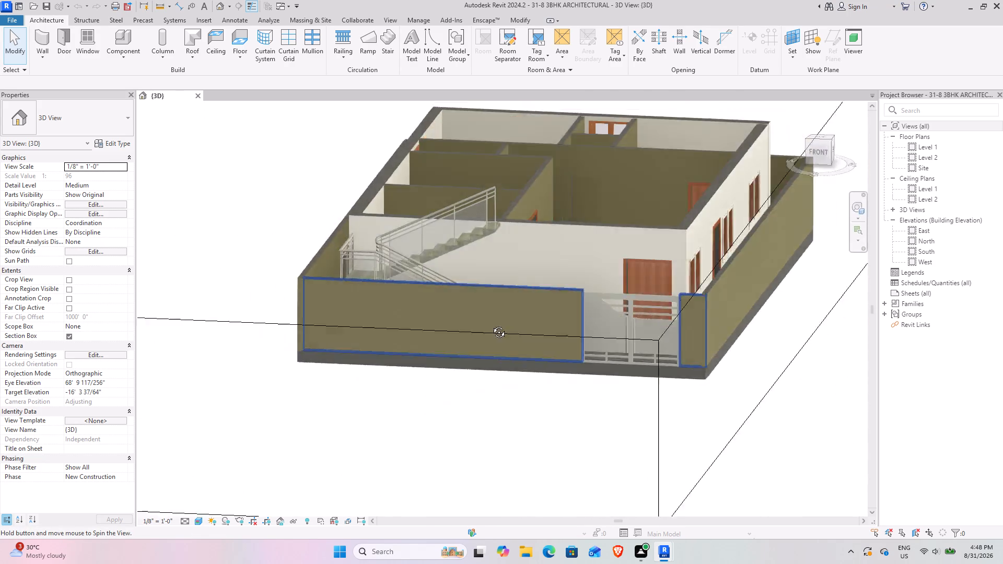
middle_click_drag(491, 324, 428, 434, "shift")
middle_click_drag(444, 386, 296, 443)
scroll(479, 282, "up", 3)
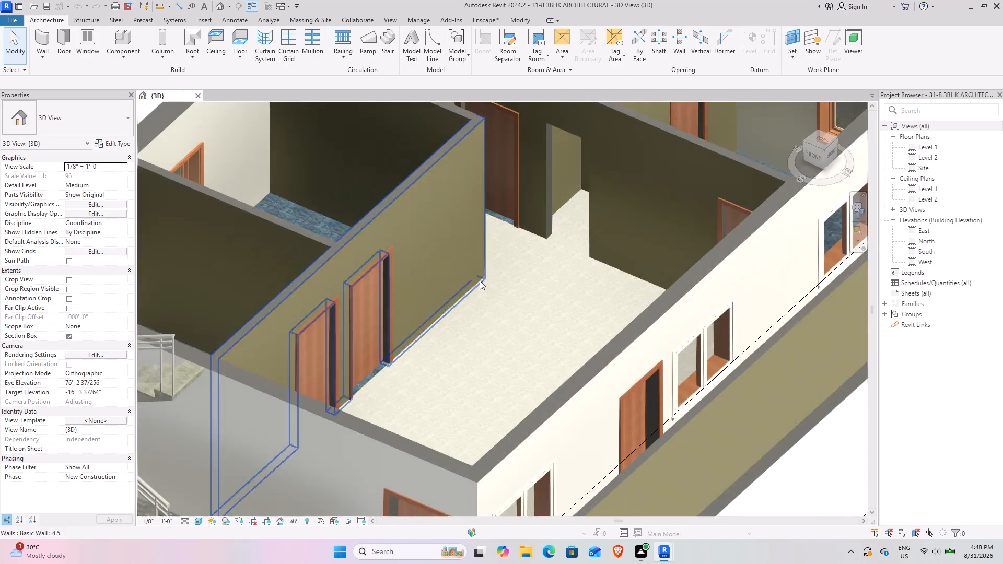
scroll(480, 280, "up", 5)
scroll(295, 441, "up", 7)
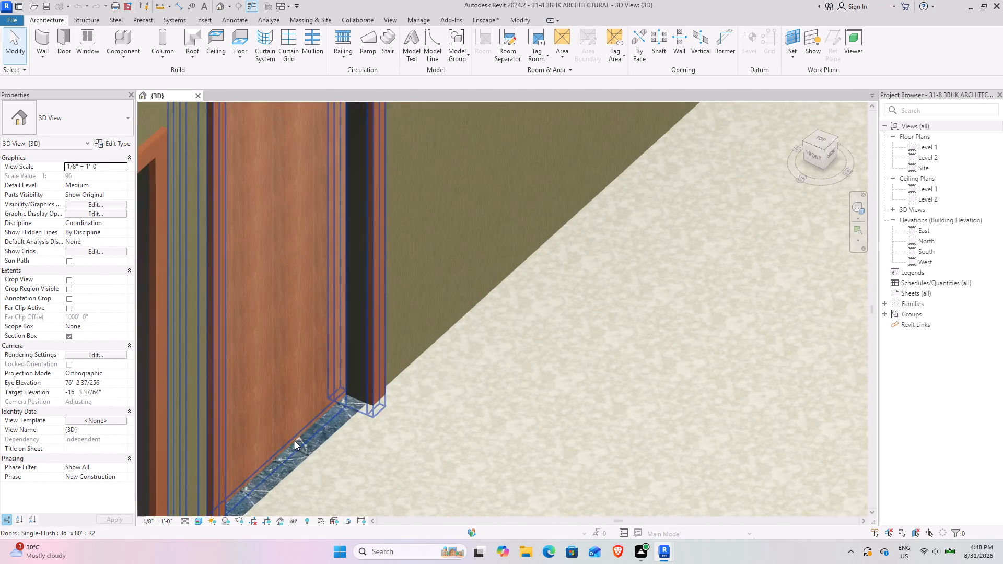
scroll(295, 441, "up", 9)
scroll(368, 436, "down", 17)
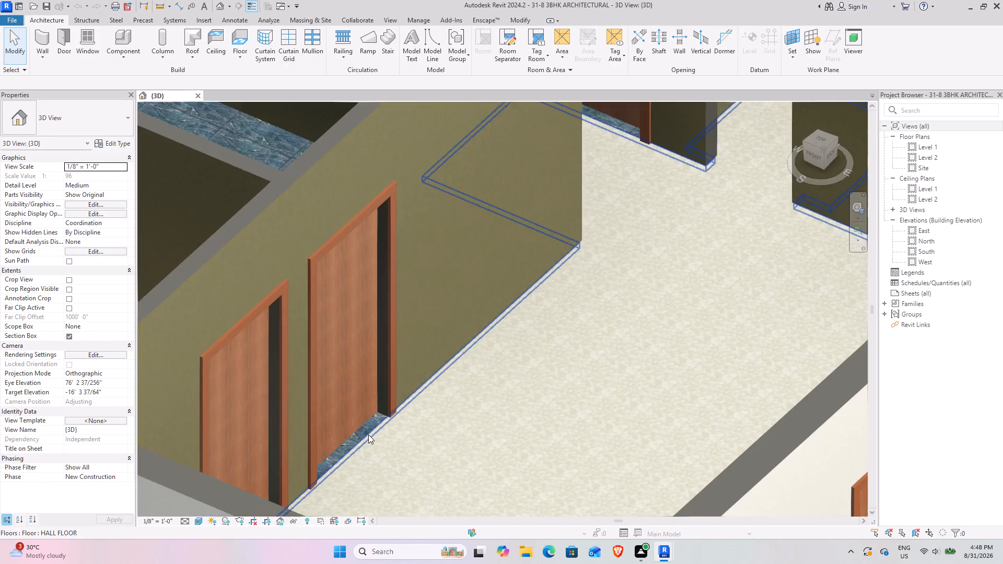
scroll(368, 434, "down", 13)
Examine the whole ground floor from front, corner and top angles, comparing the hall, bedrooms, staircase and compound.
middle_click_drag(346, 436, 387, 320, "shift")
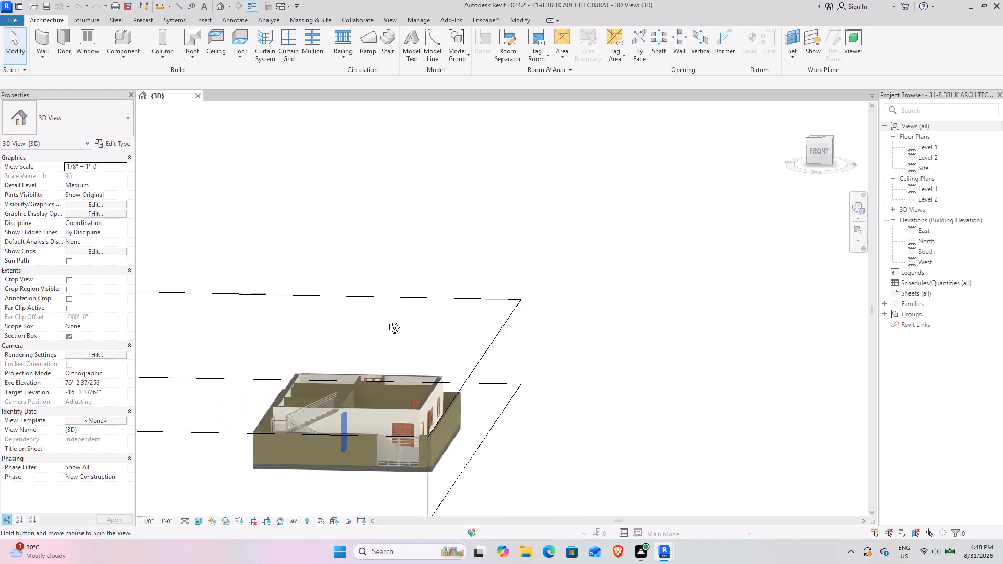
middle_click_drag(387, 320, 307, 401, "shift")
scroll(391, 421, "up", 6)
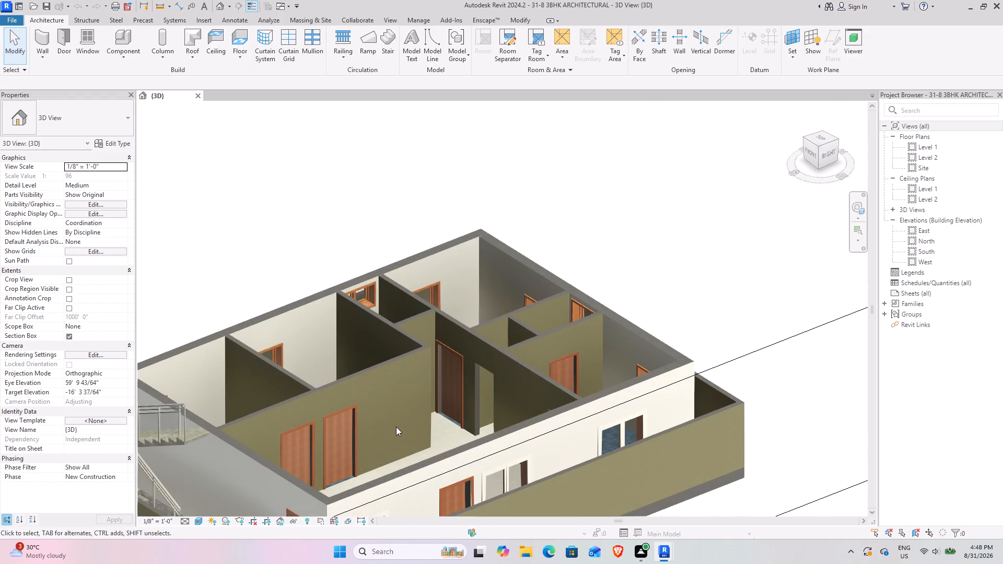
middle_click_drag(388, 424, 313, 285)
scroll(339, 290, "down", 4)
middle_click_drag(321, 305, 405, 409, "shift")
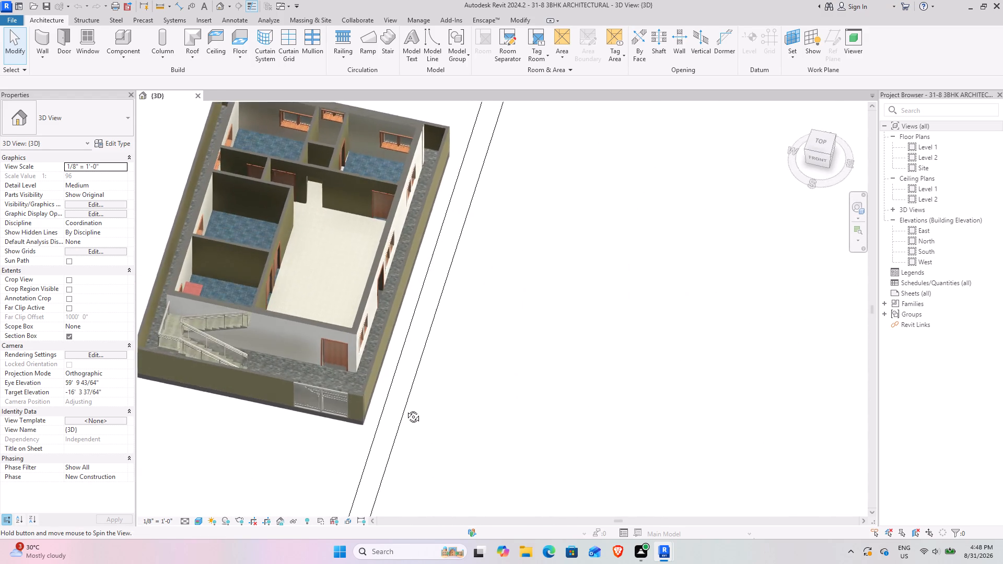
middle_click_drag(405, 409, 311, 429, "shift")
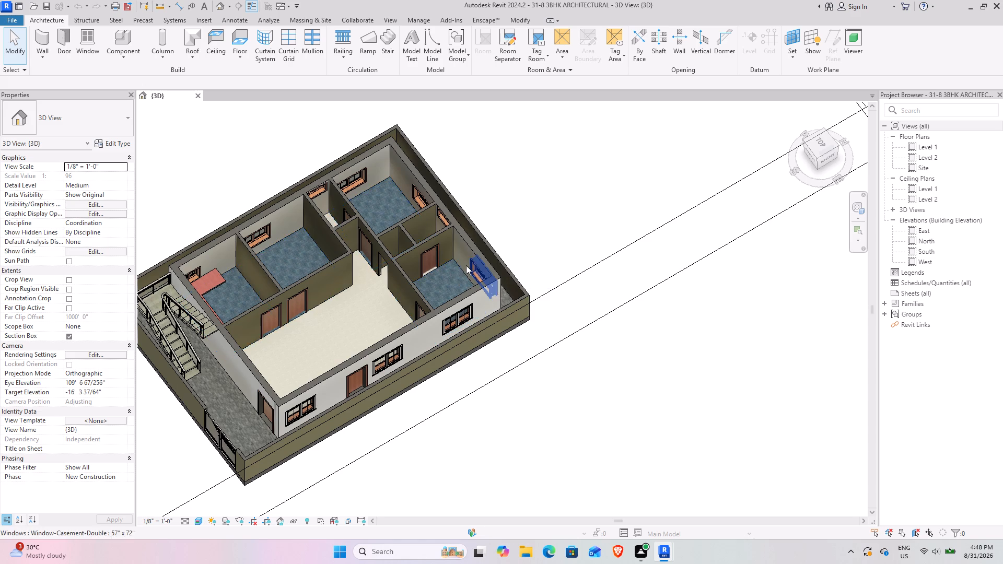
View the properties of the blue bedroom floor, then clear the selection.
left_click(456, 269)
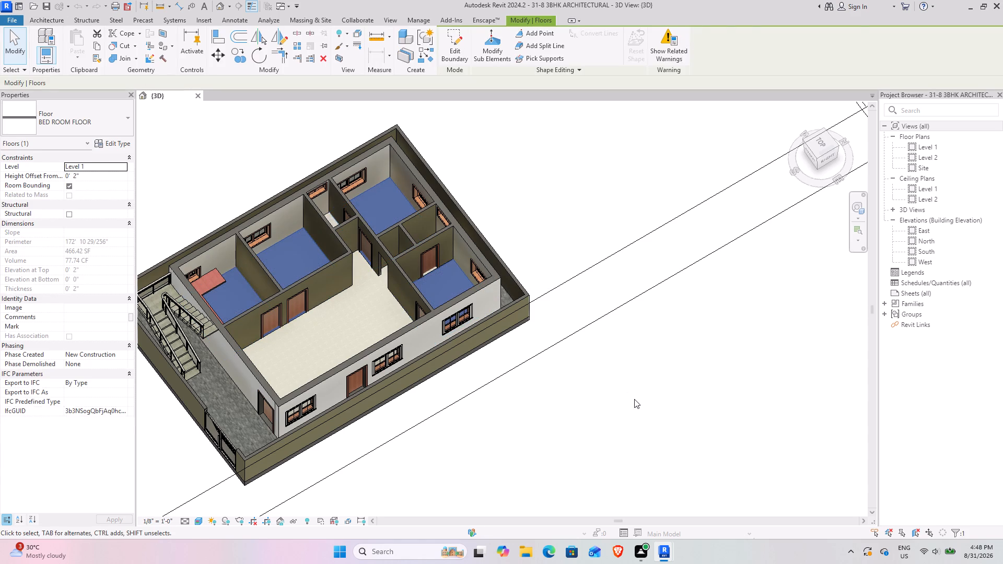
left_click(634, 399)
scroll(366, 232, "down", 4)
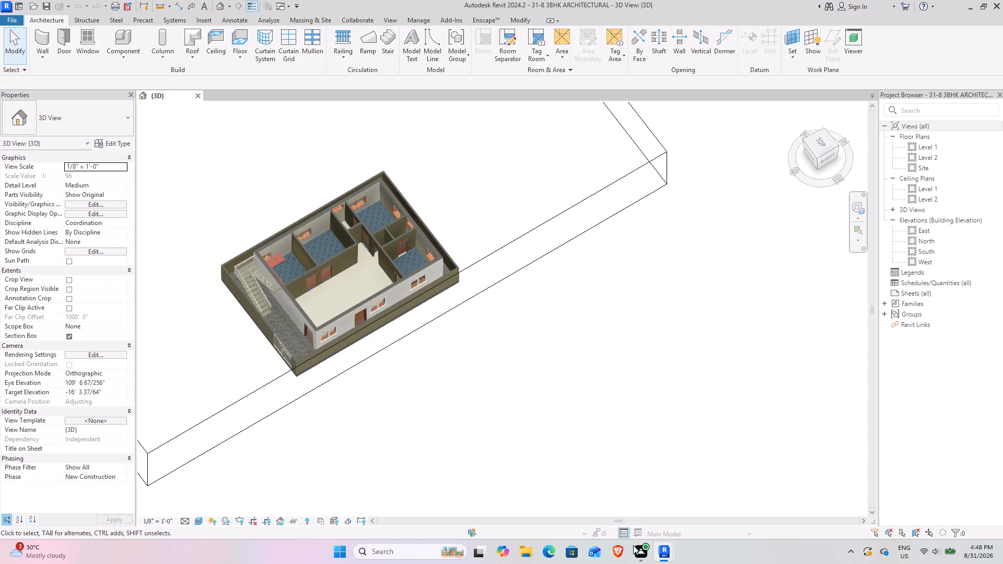
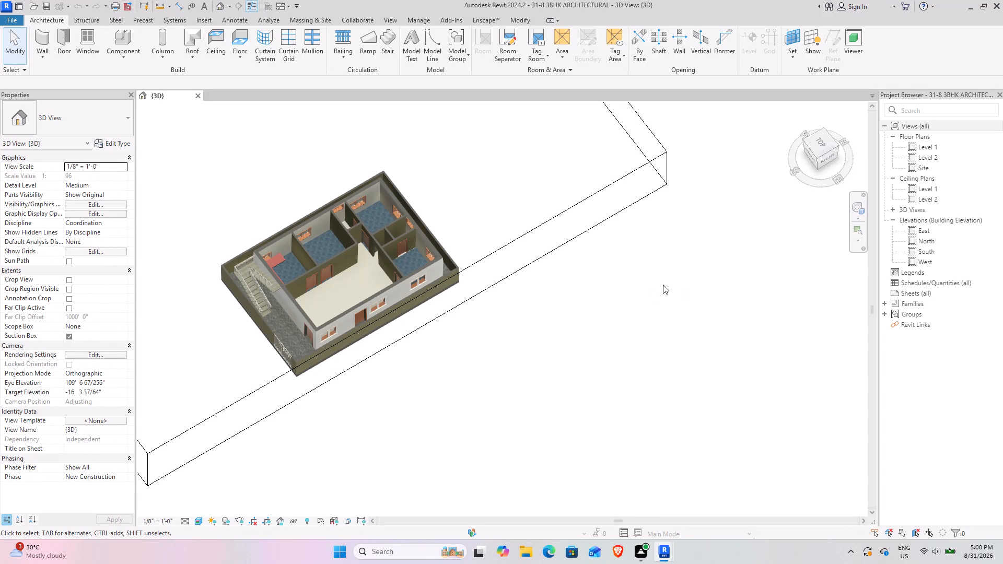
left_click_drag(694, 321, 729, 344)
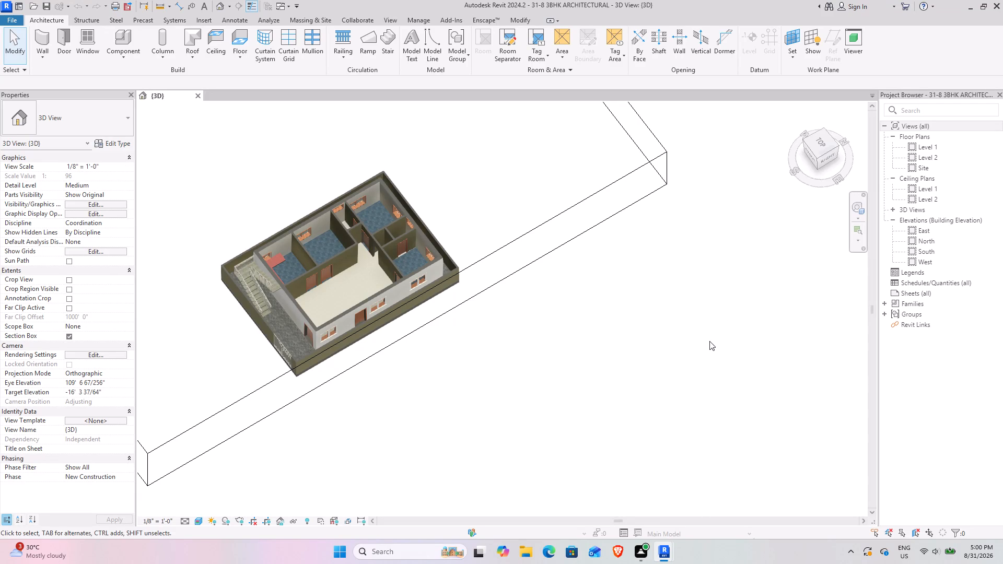
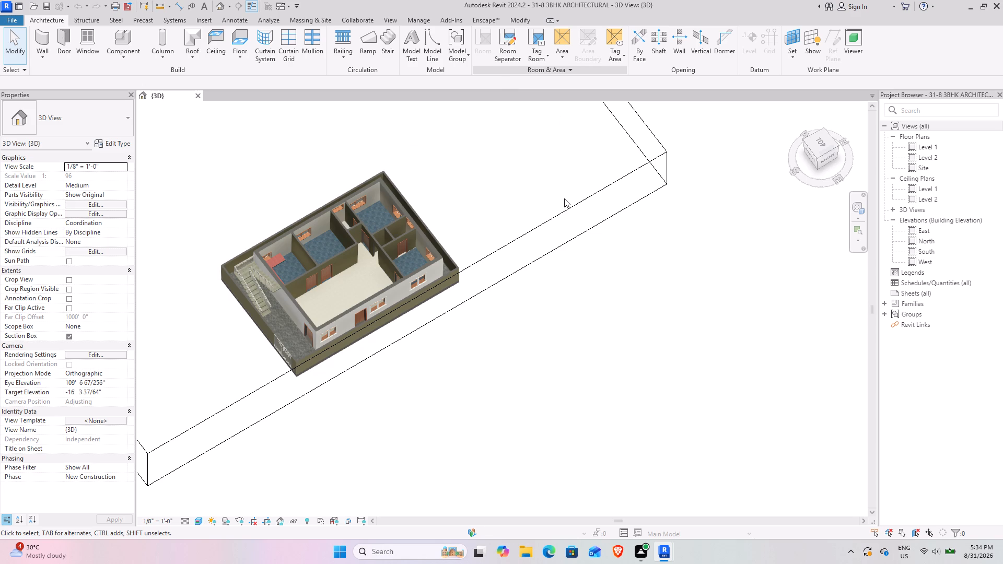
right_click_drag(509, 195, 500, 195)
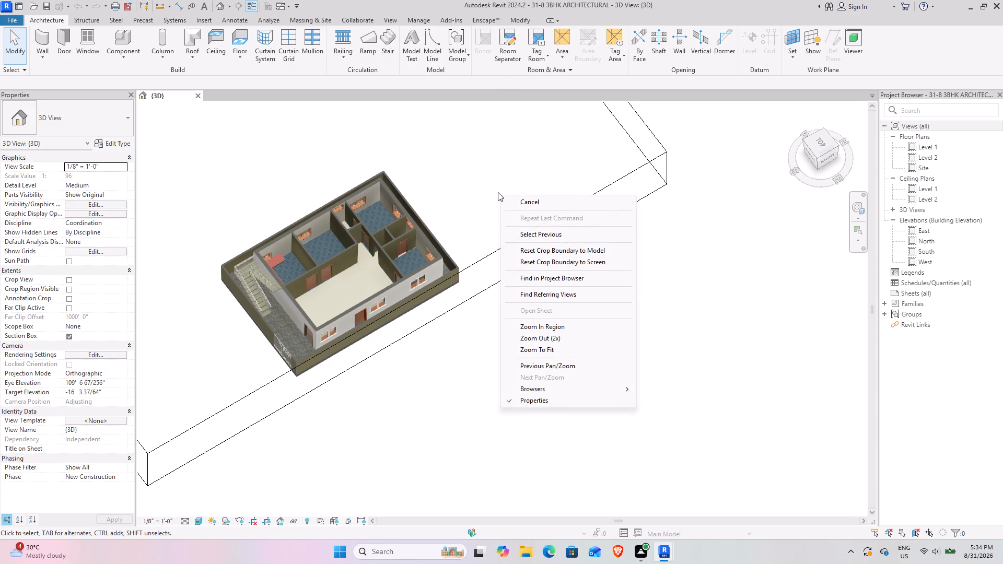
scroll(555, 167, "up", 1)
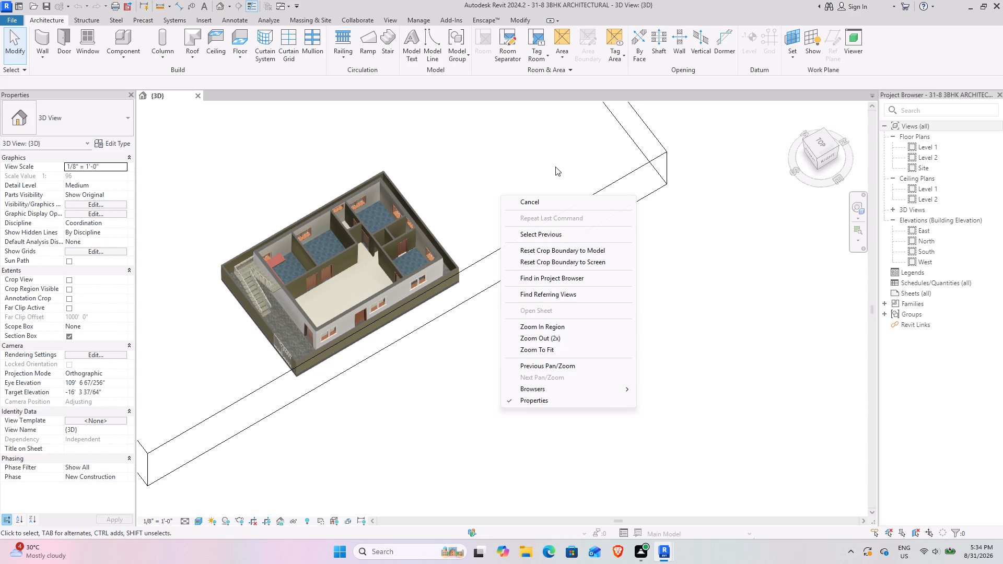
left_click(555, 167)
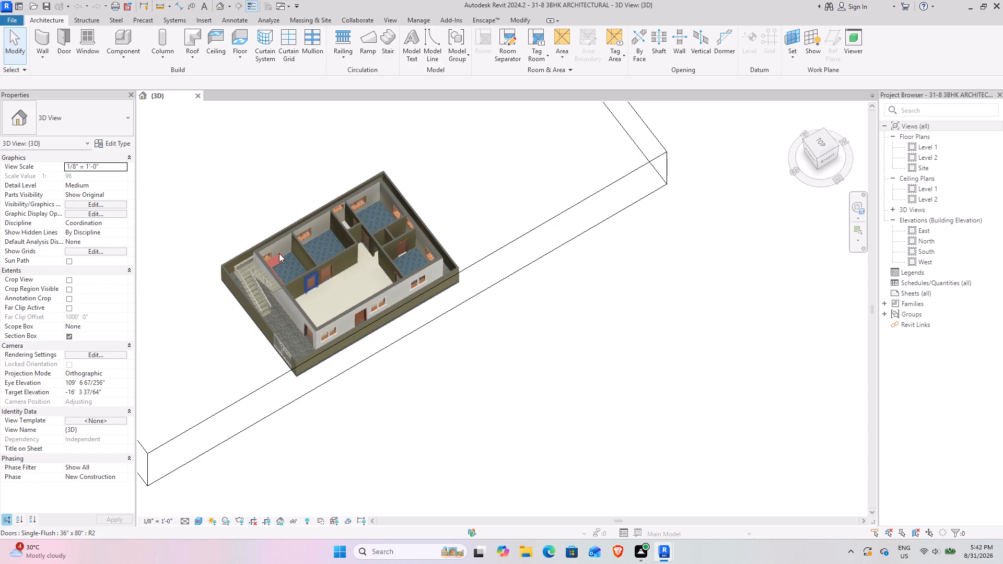
Examine the ground-floor rooms, floor finishes, doors and windows in the 3D view of the house.
scroll(302, 251, "up", 5)
middle_click_drag(324, 271, 526, 229)
scroll(532, 232, "up", 3)
middle_click_drag(532, 232, 565, 317)
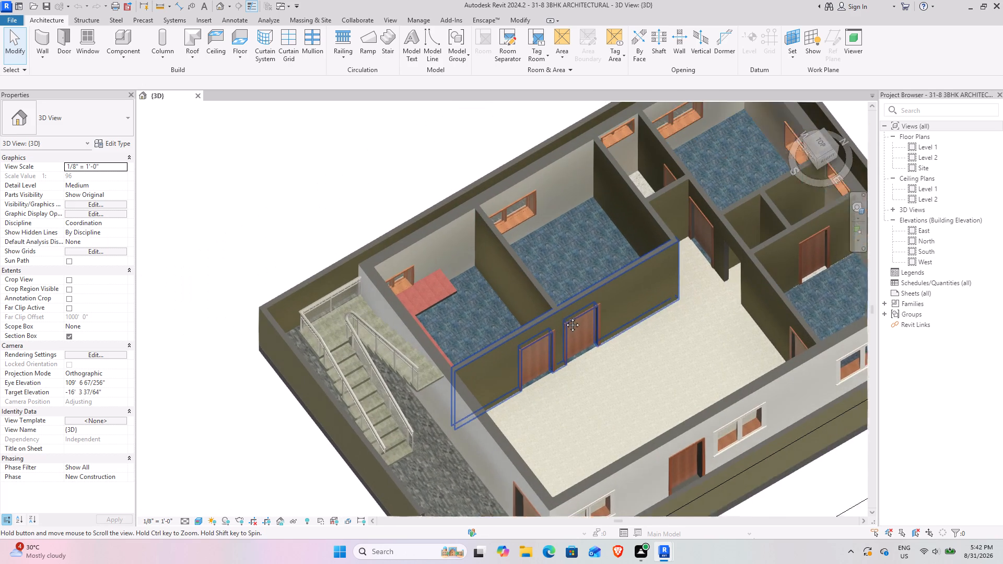
middle_click_drag(565, 317, 458, 322)
scroll(458, 322, "down", 2)
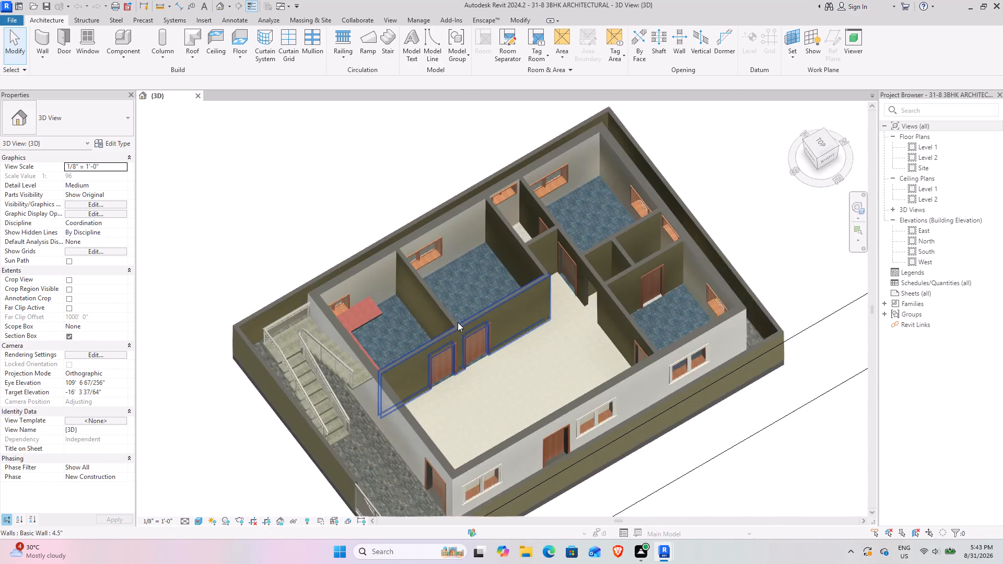
scroll(458, 322, "down", 1)
middle_click_drag(463, 326, 437, 313)
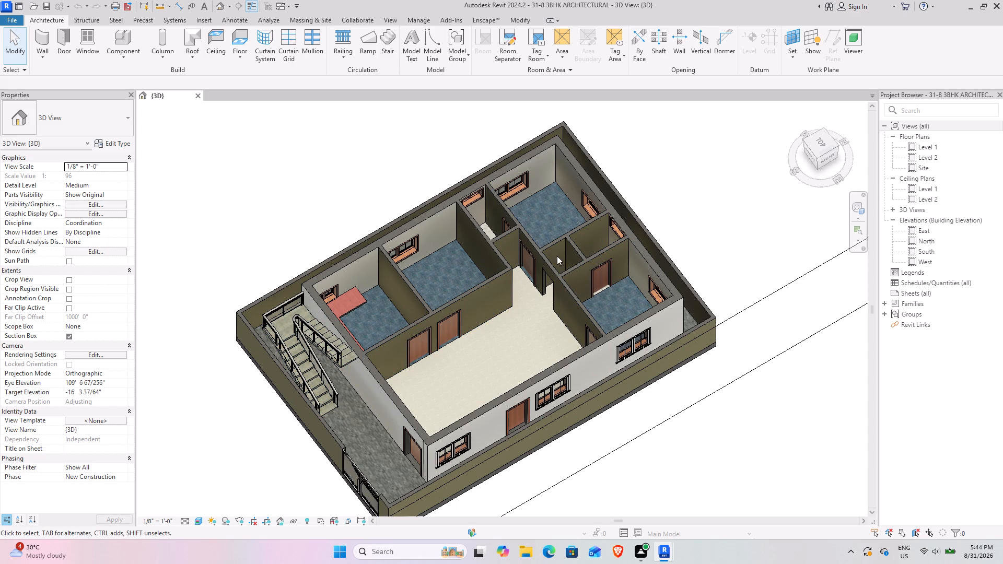
scroll(663, 261, "up", 2)
scroll(659, 317, "down", 1)
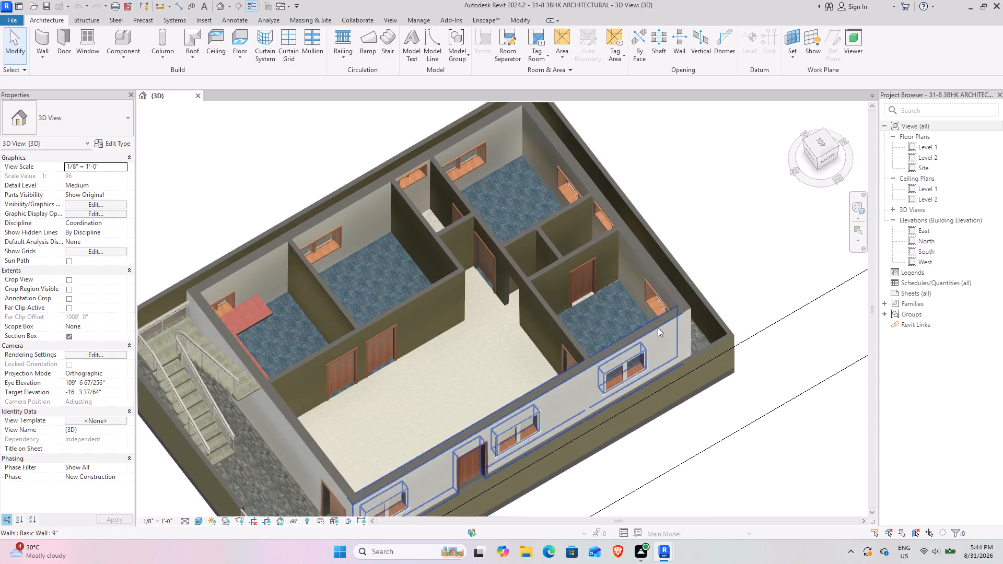
scroll(658, 327, "down", 2)
middle_click_drag(528, 297, 543, 282)
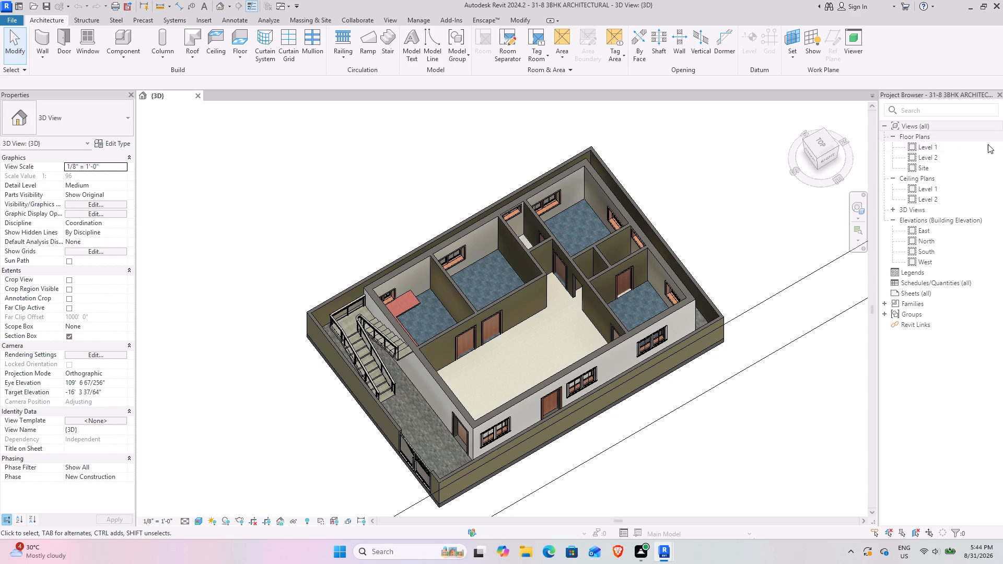
Open the Level 1 floor plan and examine its bedrooms, toilets, pooja, hall, kitchen and staircase layout.
double_click(951, 149)
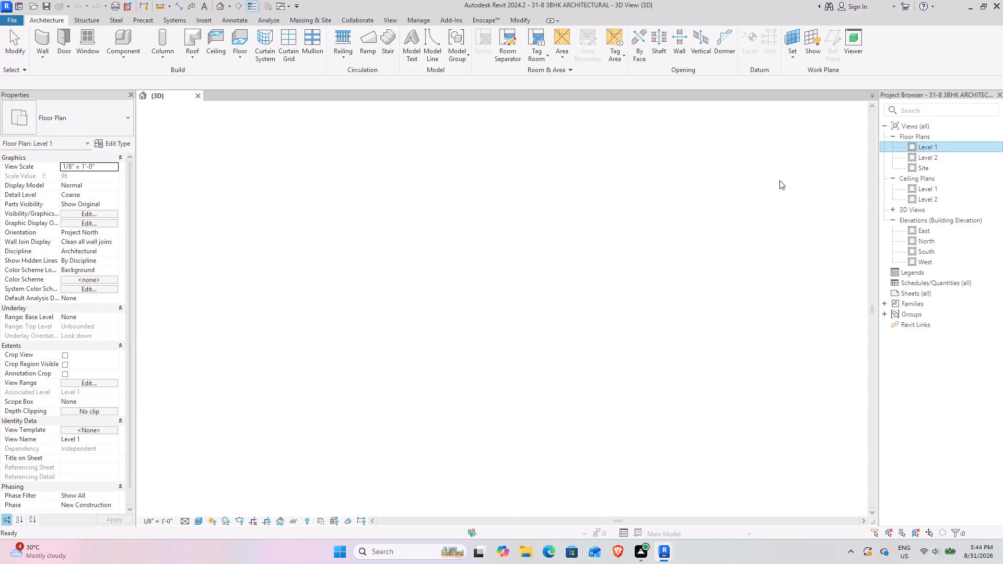
scroll(410, 253, "up", 5)
scroll(471, 283, "up", 7)
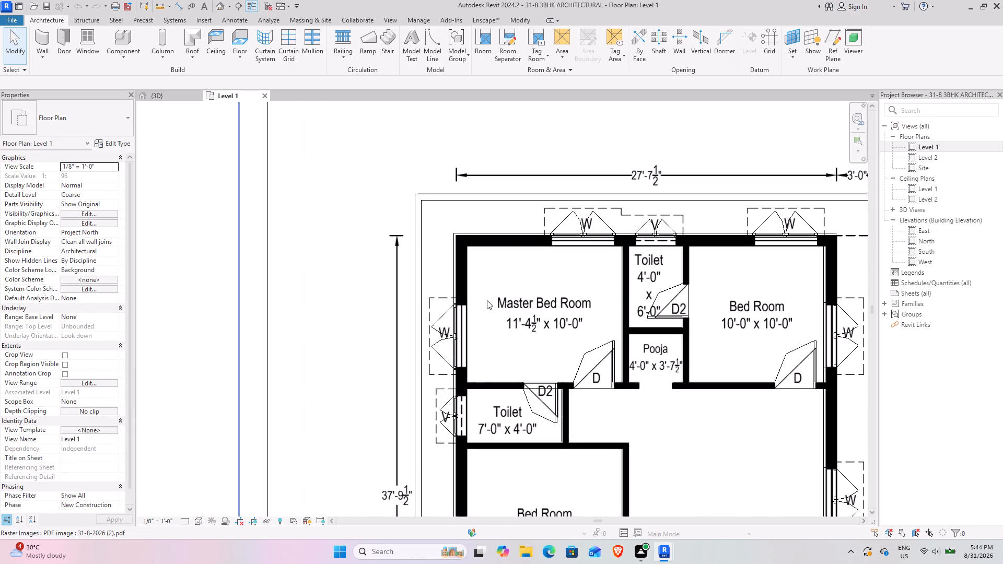
middle_click_drag(606, 302, 489, 191)
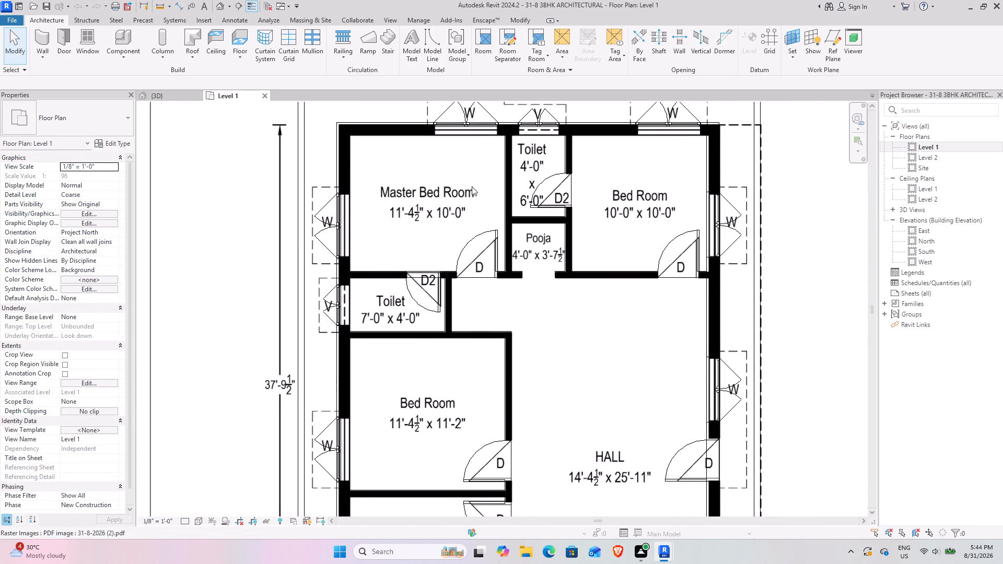
scroll(450, 174, "down", 5)
middle_click_drag(561, 308, 437, 243)
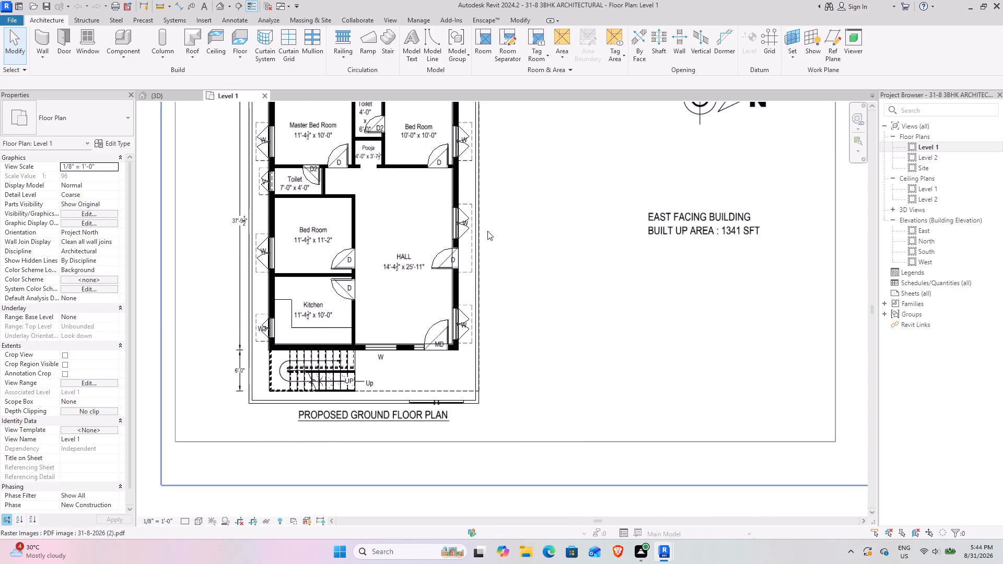
middle_click_drag(491, 237, 494, 304)
scroll(400, 307, "up", 3)
middle_click_drag(398, 307, 436, 322)
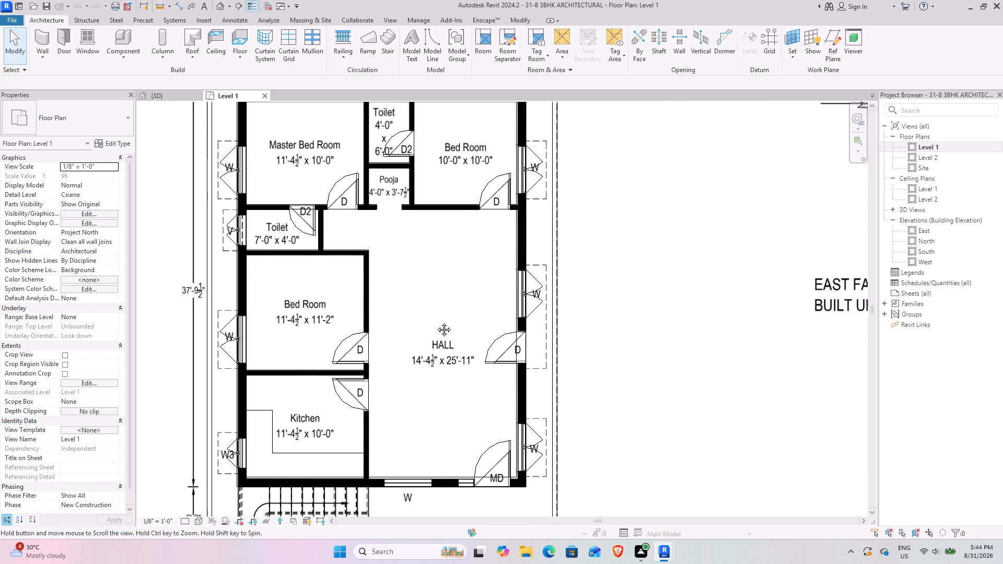
middle_click_drag(436, 322, 456, 337)
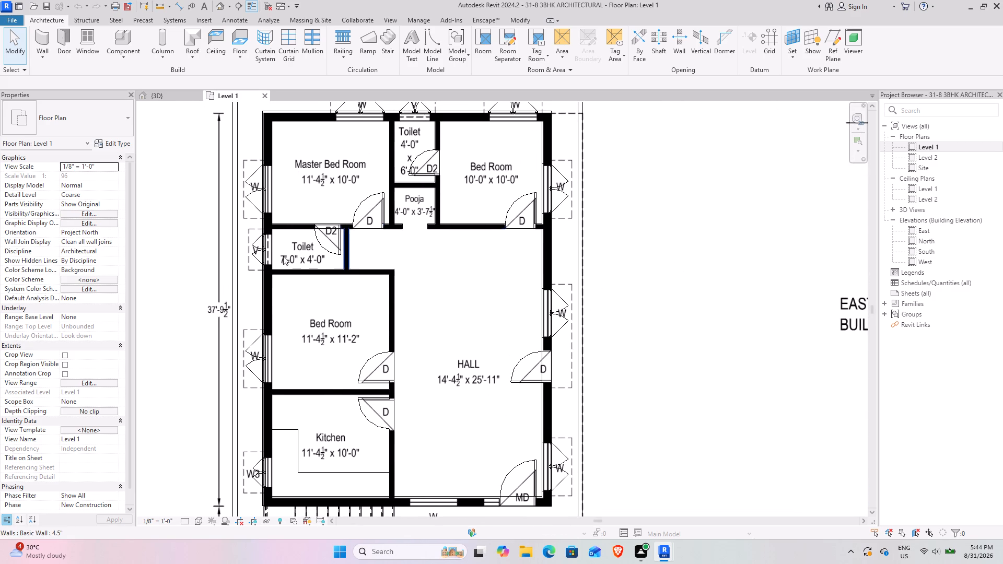
scroll(546, 278, "down", 2)
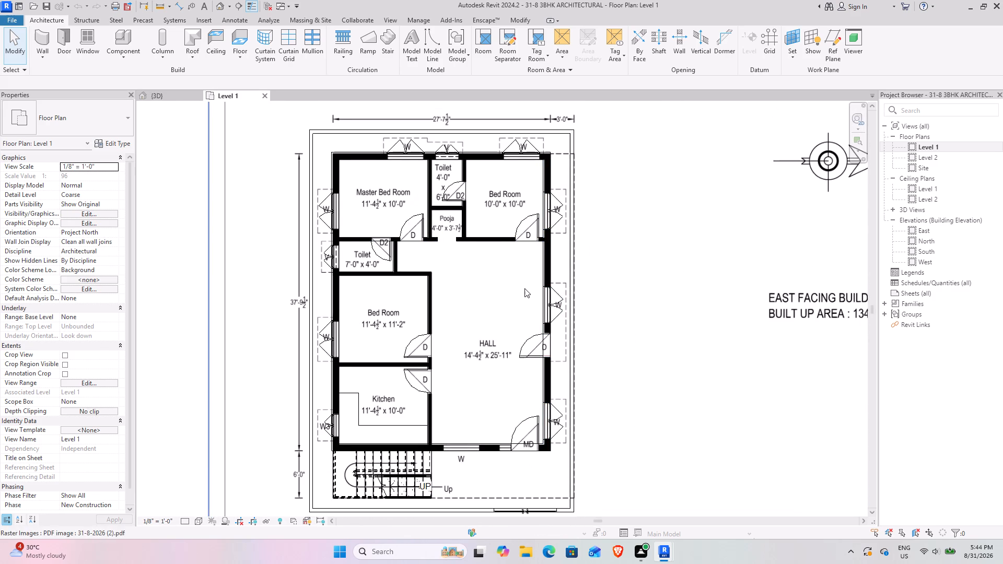
middle_click_drag(520, 288, 516, 236)
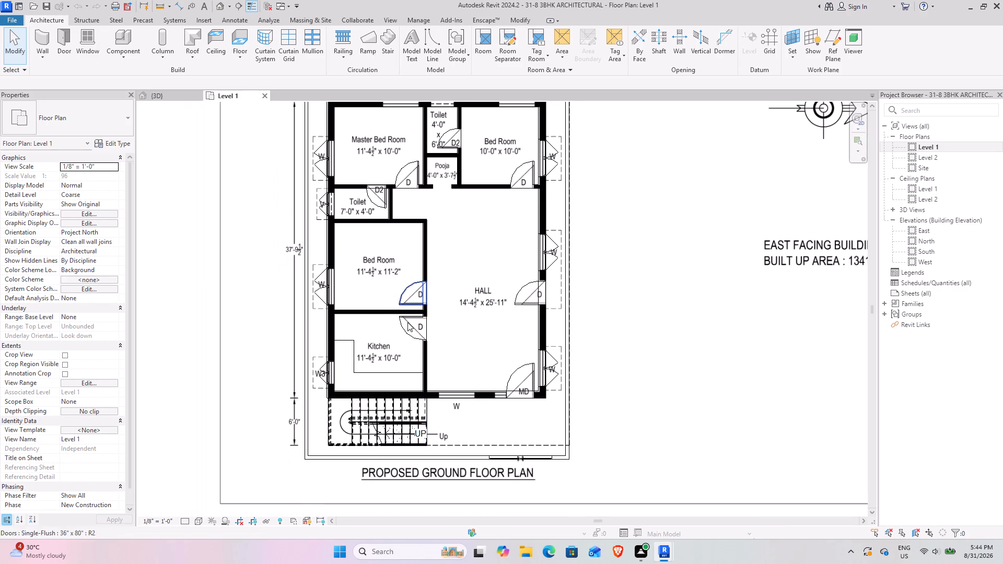
scroll(355, 375, "up", 4)
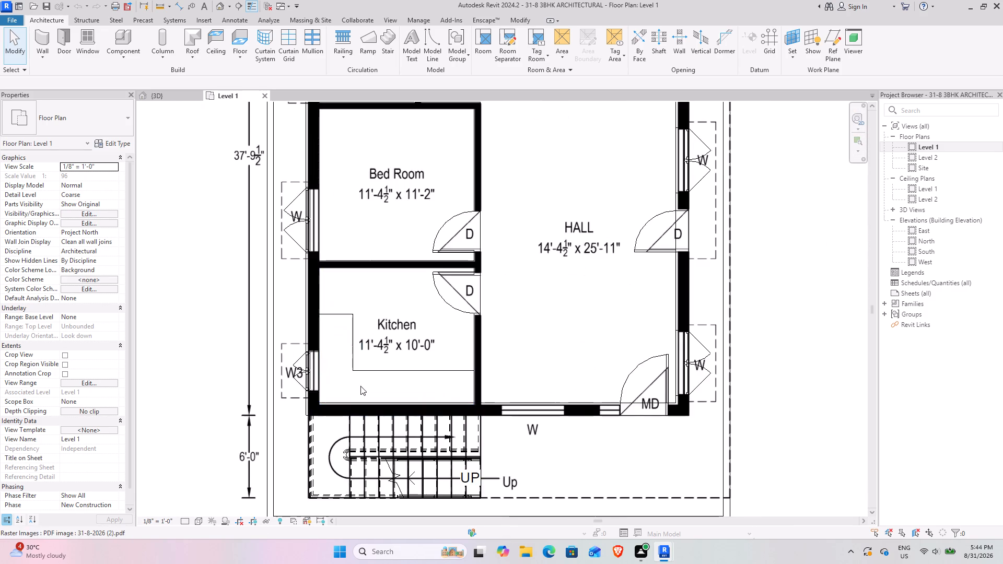
scroll(360, 386, "up", 3)
scroll(514, 279, "down", 7)
middle_click_drag(533, 262, 463, 371)
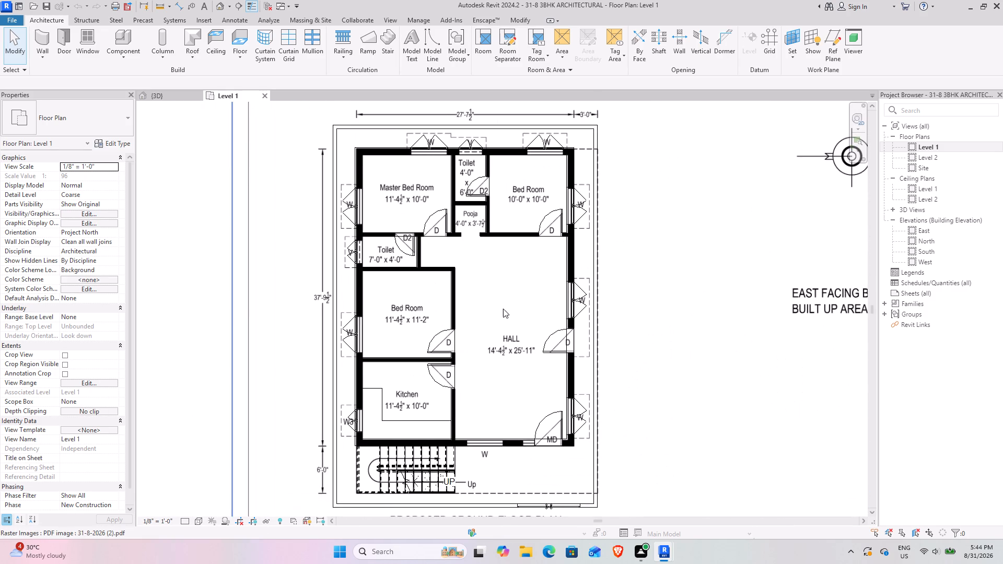
Return to the 3D view and examine the external staircase and the kitchen's counter, window and floor finish.
left_click(154, 91)
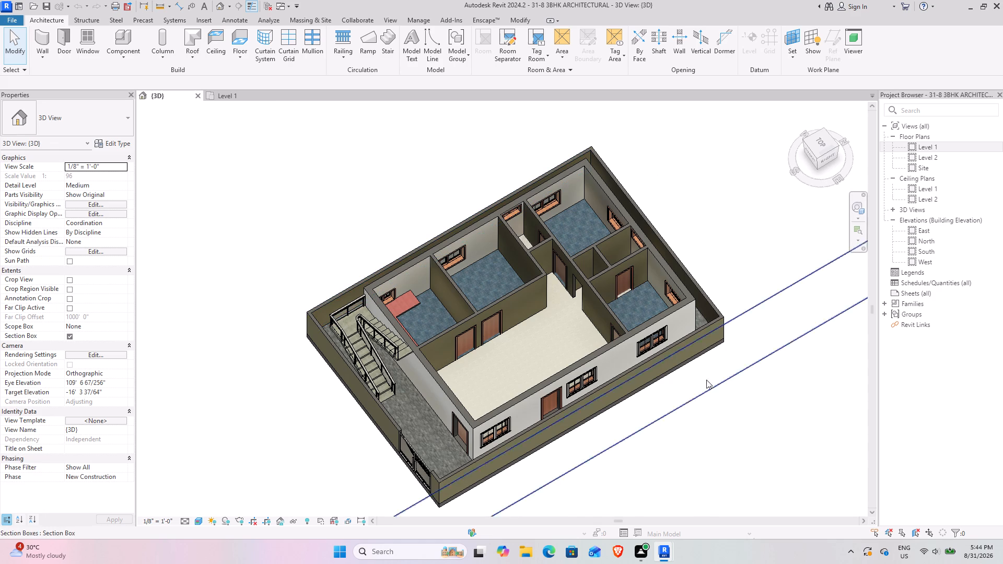
scroll(438, 321, "up", 5)
middle_click_drag(421, 360, 410, 208, "shift")
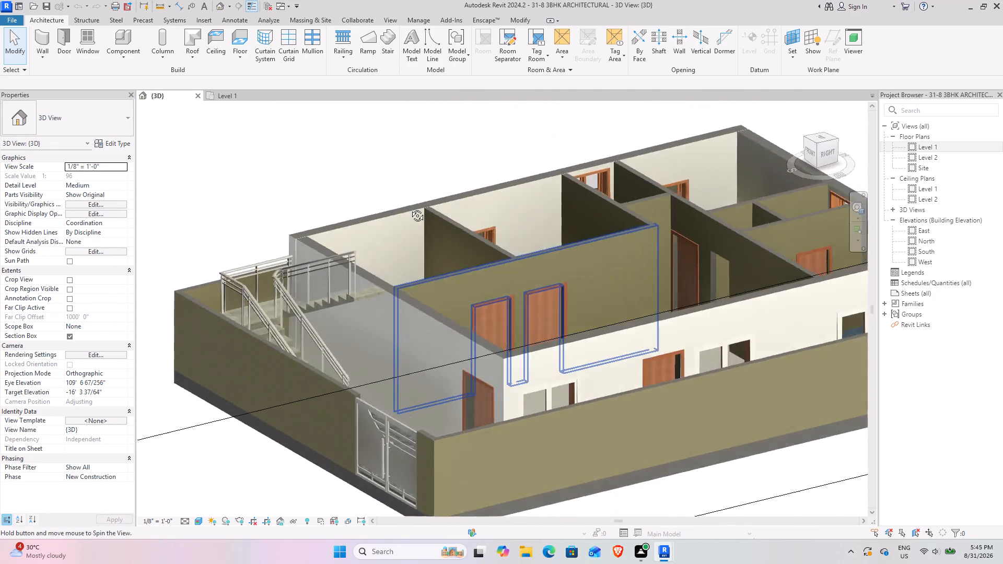
middle_click_drag(410, 208, 365, 229, "shift")
middle_click_drag(395, 332, 450, 449, "shift")
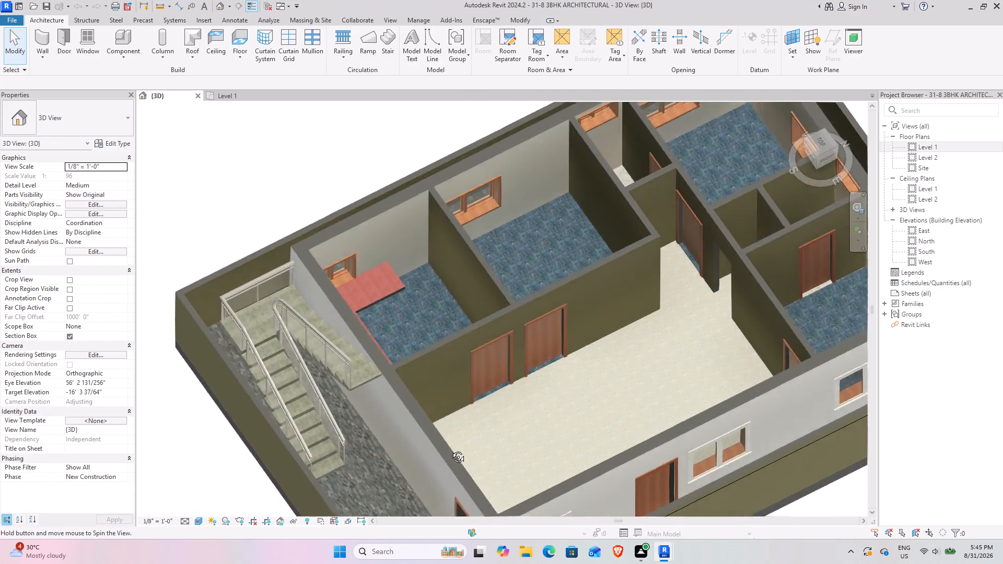
middle_click_drag(450, 449, 452, 389, "shift")
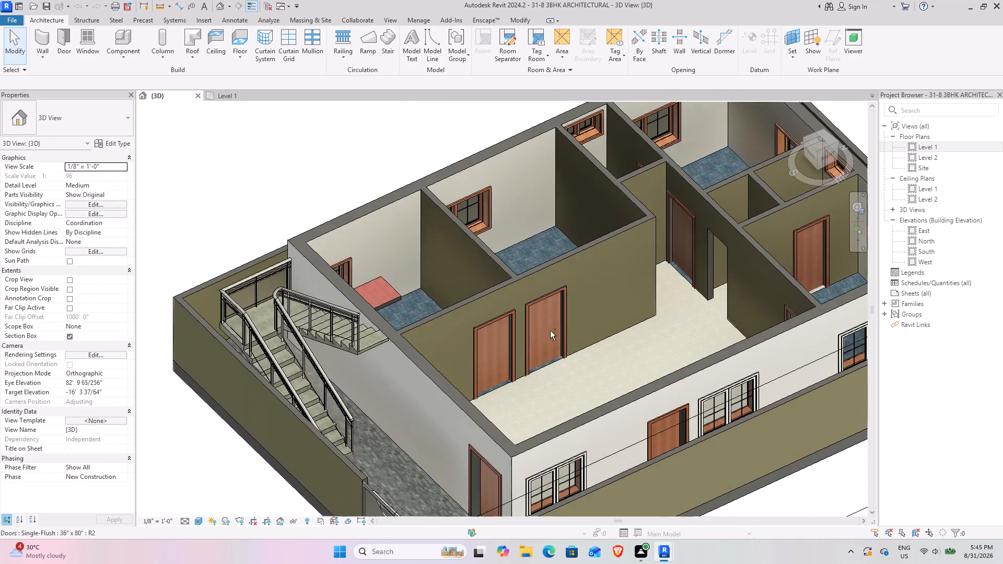
middle_click_drag(533, 331, 376, 350, "shift")
scroll(453, 305, "up", 4)
middle_click_drag(372, 344, 345, 340, "shift")
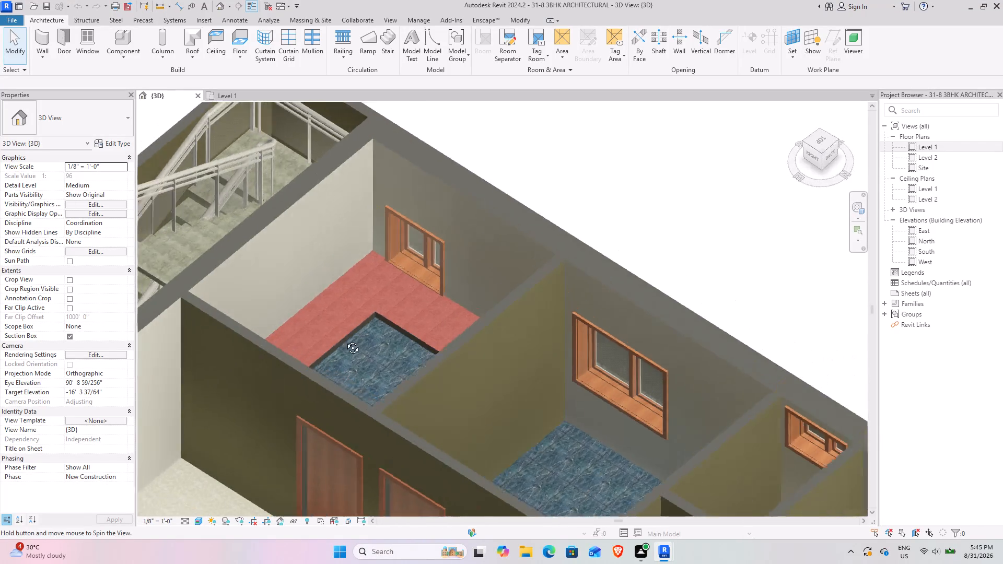
middle_click_drag(345, 340, 478, 359, "shift")
scroll(464, 244, "down", 4)
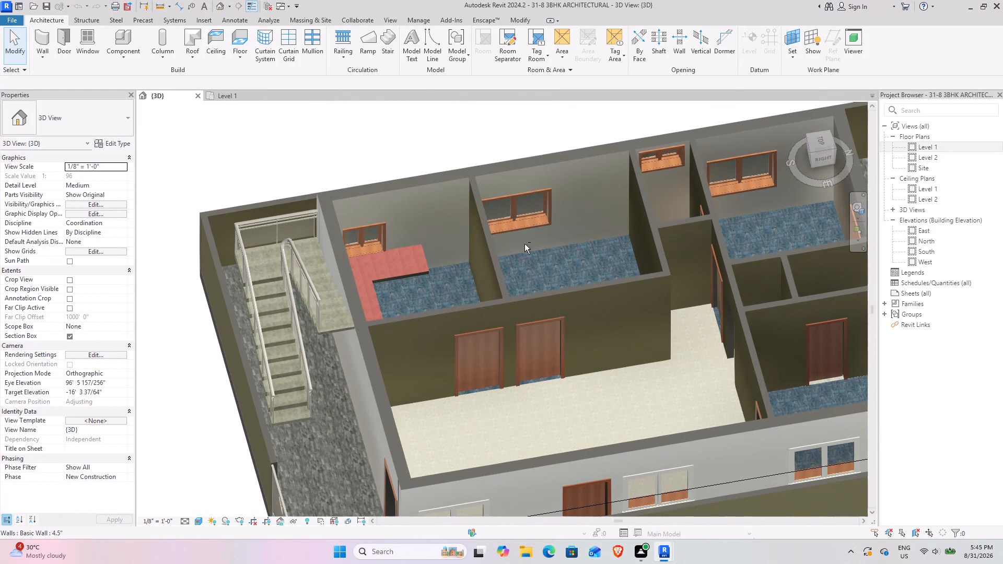
Examine the bedroom and toilet doors, the pooja opening and the floor finishes around the hall in 3D.
middle_click_drag(603, 244, 648, 254, "shift")
middle_click_drag(632, 241, 440, 362)
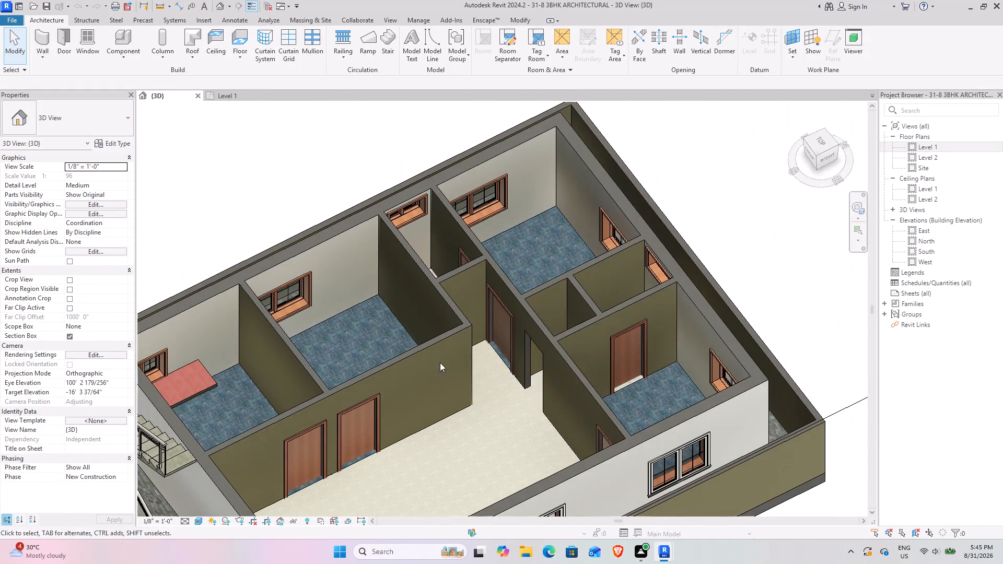
middle_click_drag(447, 355, 471, 336)
scroll(499, 312, "up", 6)
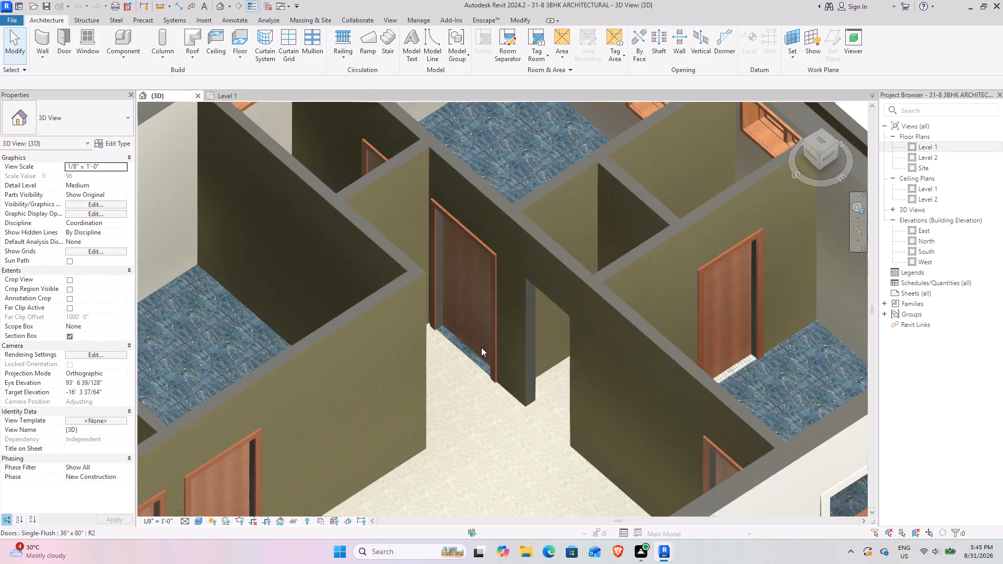
scroll(481, 347, "up", 2)
scroll(443, 150, "down", 4)
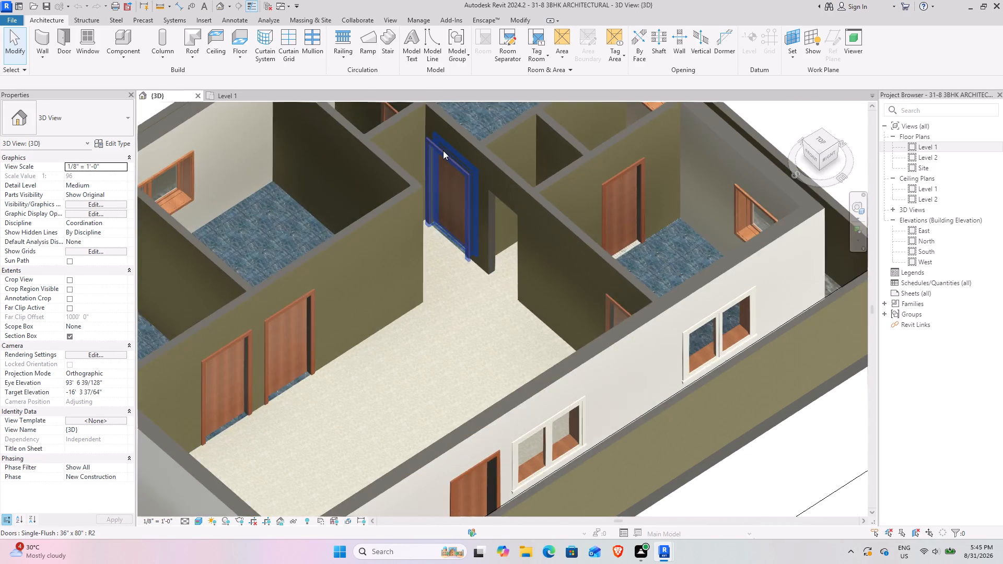
scroll(443, 150, "down", 5)
middle_click_drag(430, 167, 444, 197, "shift")
middle_click_drag(470, 287, 494, 380)
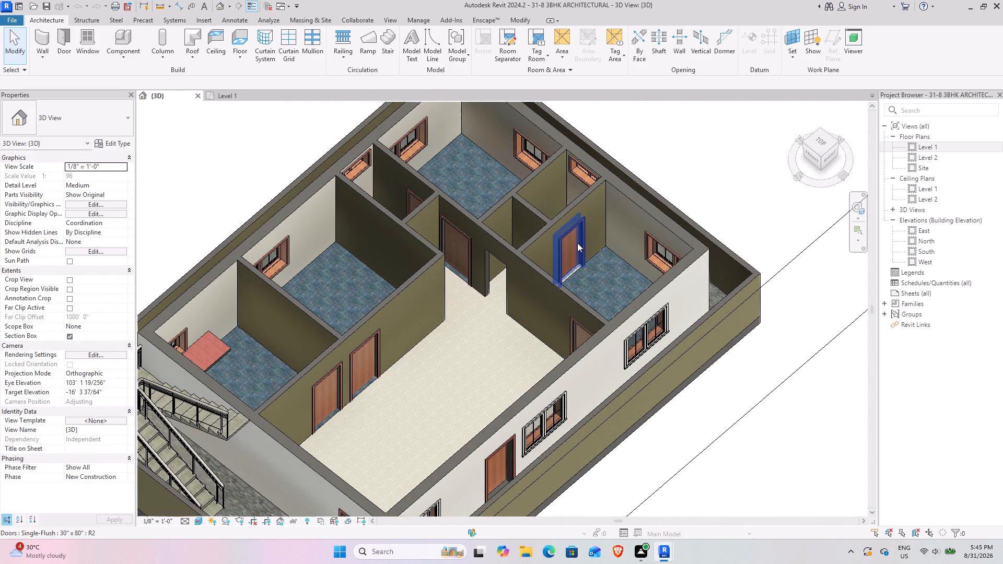
scroll(561, 229, "up", 5)
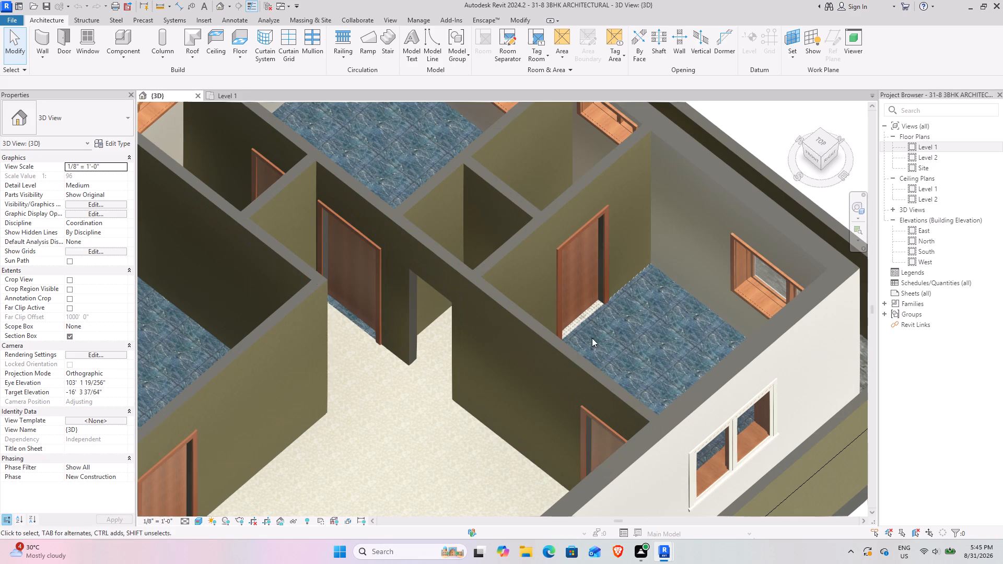
scroll(581, 320, "down", 4)
Examine the house's outer doors and windows, the compound wall and the entrance gate from outside in 3D.
middle_click_drag(487, 337, 522, 272, "shift")
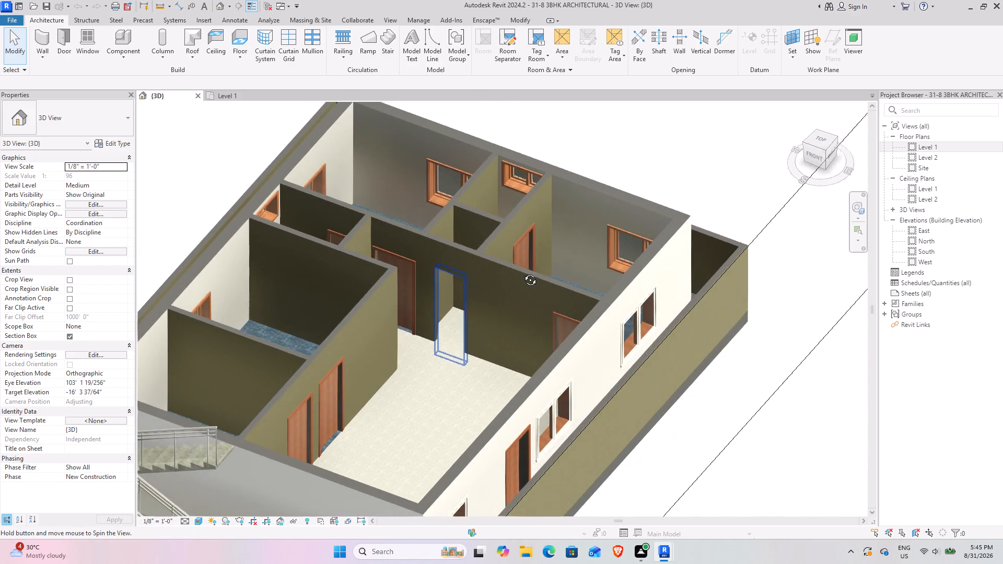
middle_click_drag(522, 272, 477, 192, "shift")
middle_click_drag(555, 424, 506, 281)
scroll(508, 384, "up", 7)
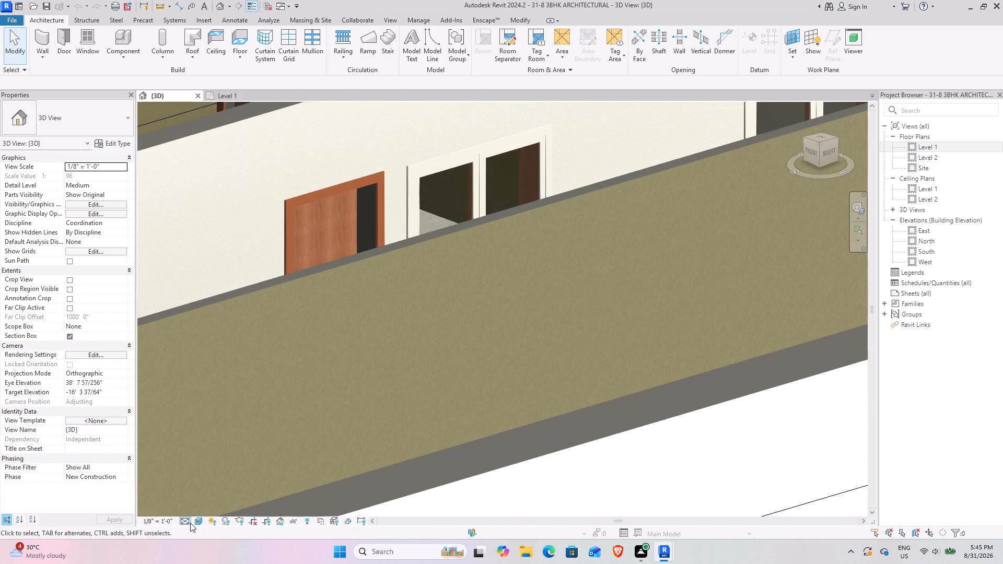
left_click(196, 522)
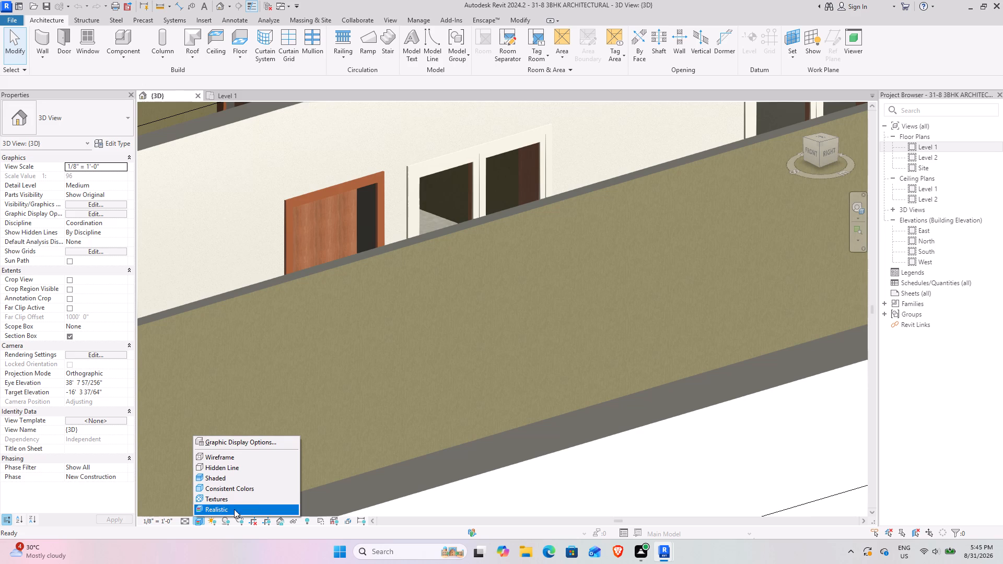
left_click(612, 491)
scroll(396, 366, "down", 4)
middle_click_drag(394, 363, 631, 380)
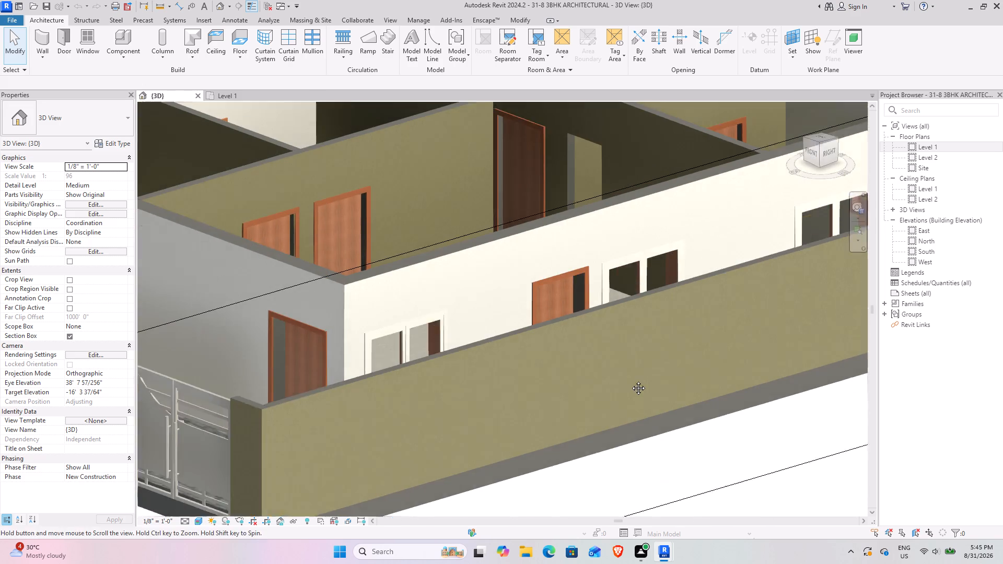
middle_click_drag(631, 380, 634, 380)
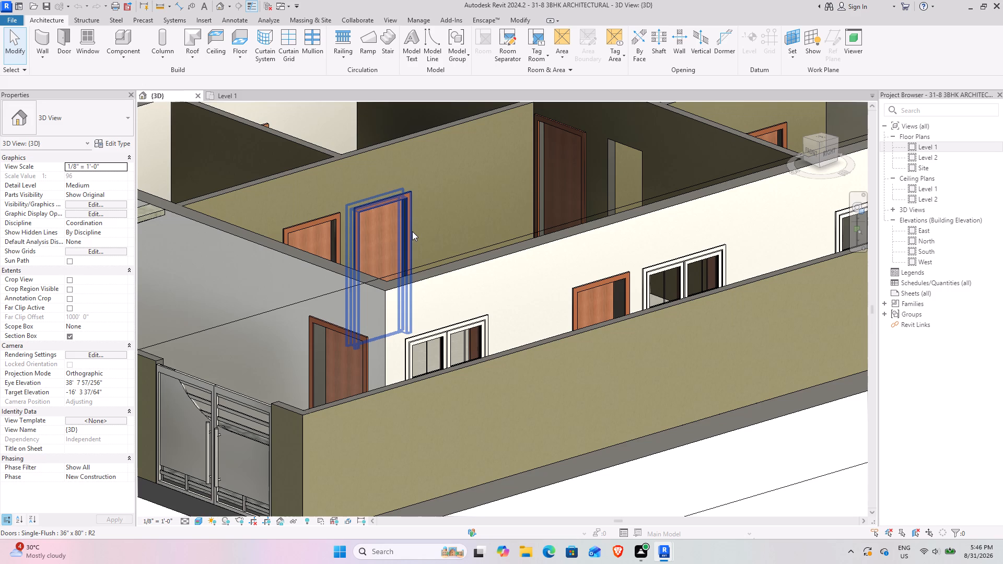
middle_click_drag(287, 326, 601, 190)
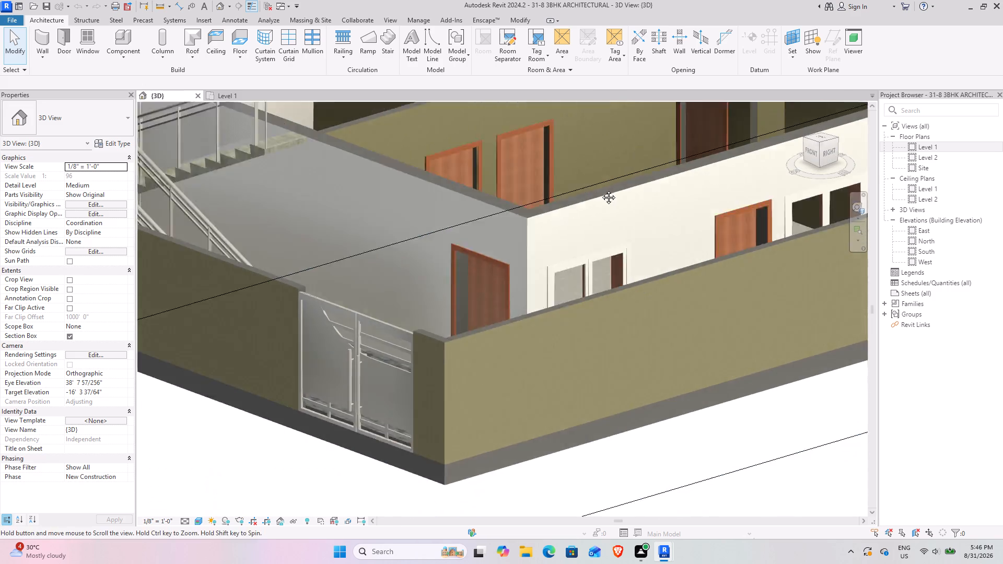
Examine the front wall beside the main door and the house's side windows in the 3D view.
middle_click_drag(601, 190, 603, 189)
scroll(581, 192, "down", 9)
middle_click_drag(508, 191, 264, 335)
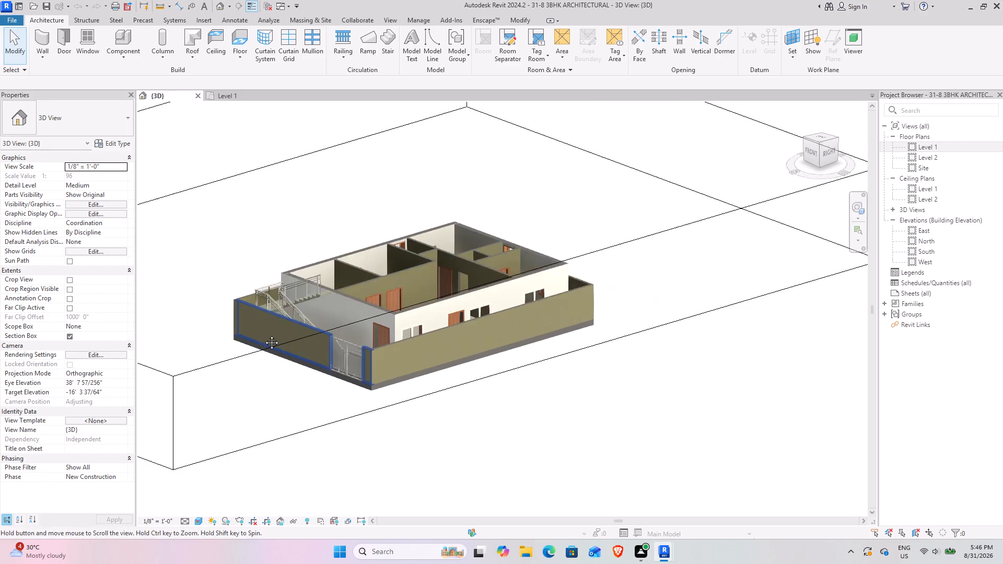
middle_click_drag(264, 335, 232, 348)
scroll(265, 316, "up", 8)
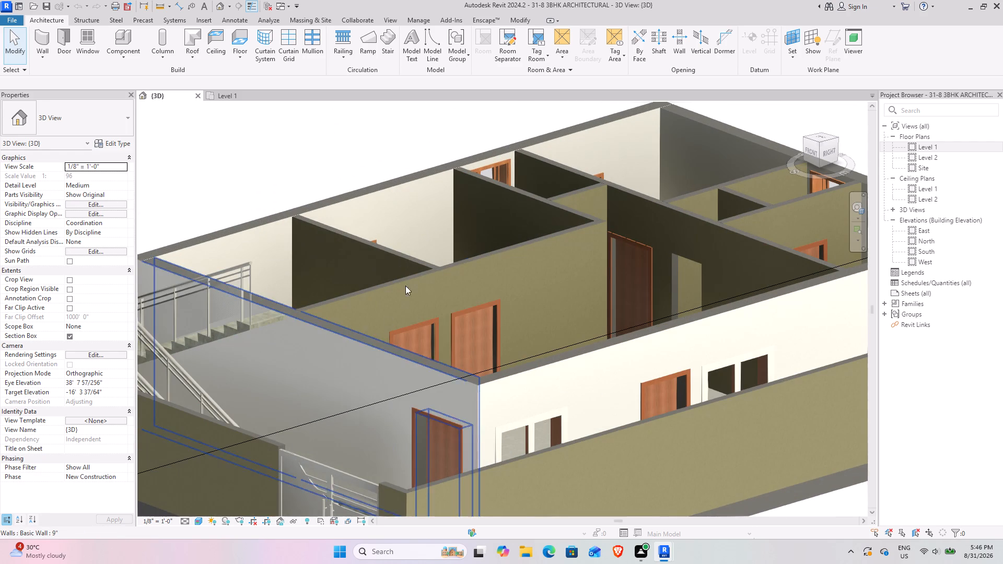
scroll(401, 288, "down", 3)
middle_click_drag(391, 220, 389, 154)
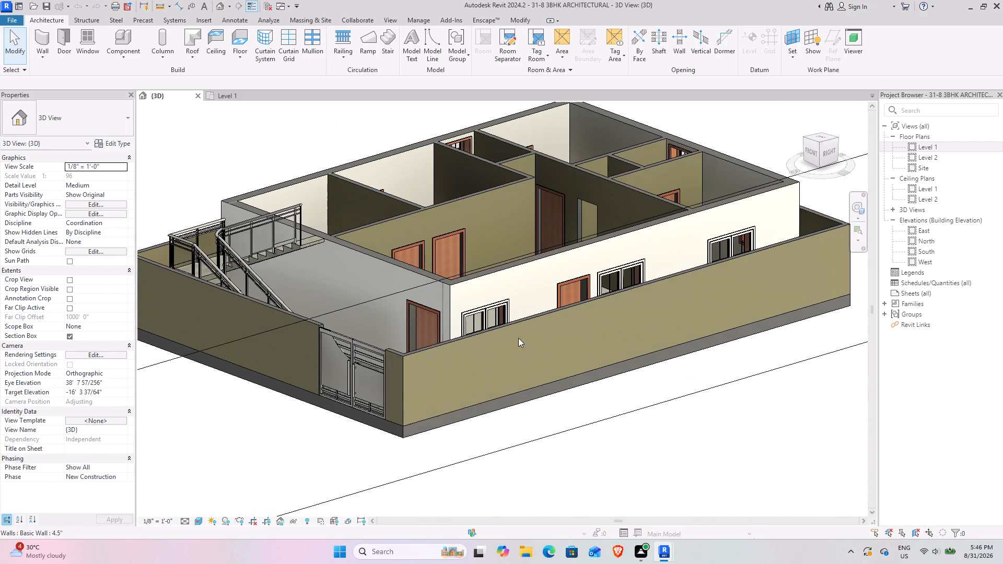
Place a matching 57" x 72" Window-Casement-Double at the hall's W mark beside the main door on Level 1, opening outward.
left_click(240, 101)
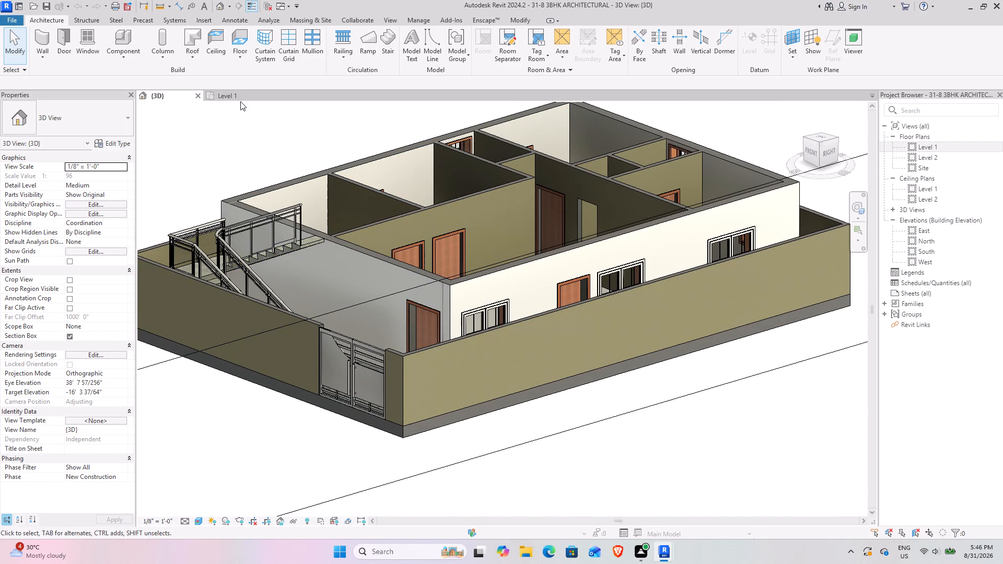
left_click(234, 96)
middle_click_drag(468, 463, 399, 379)
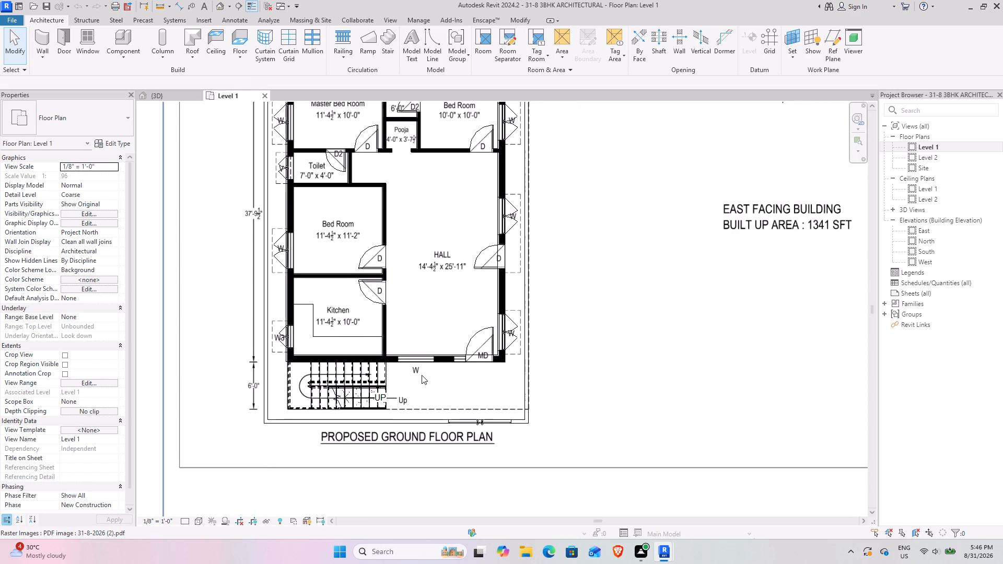
scroll(409, 350, "up", 7)
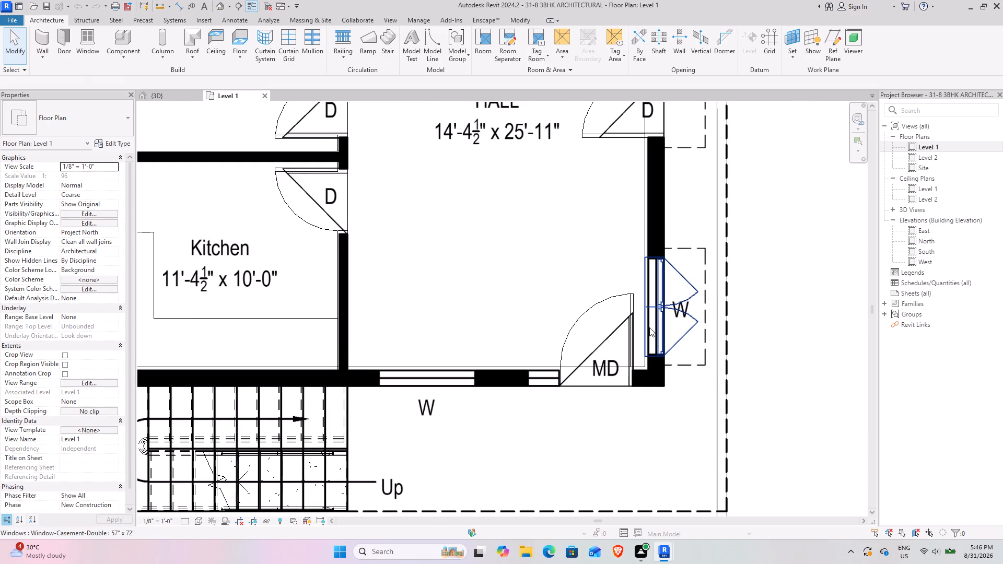
left_click(649, 327)
left_click_drag(437, 52, 432, 53)
left_click(421, 59)
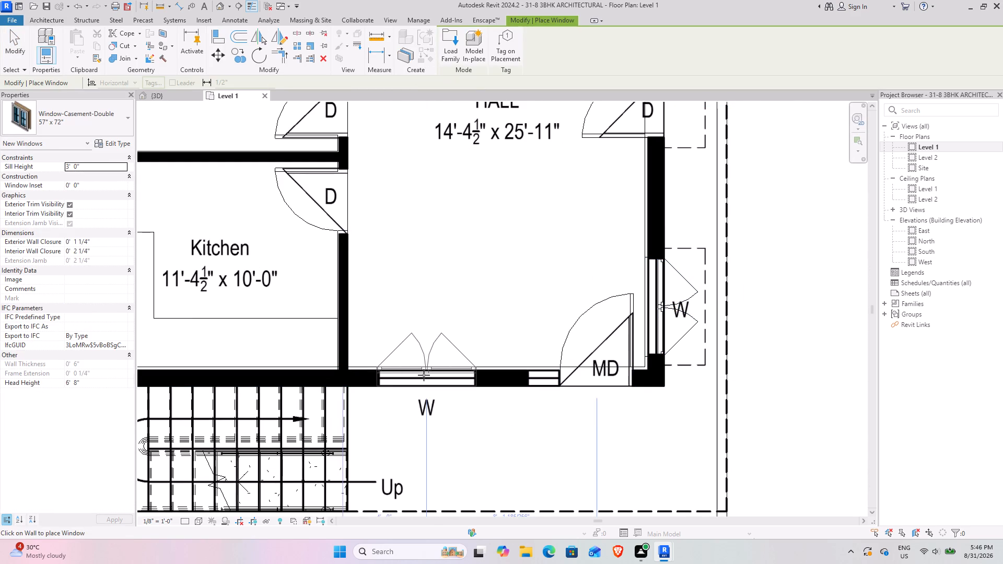
left_click(423, 389)
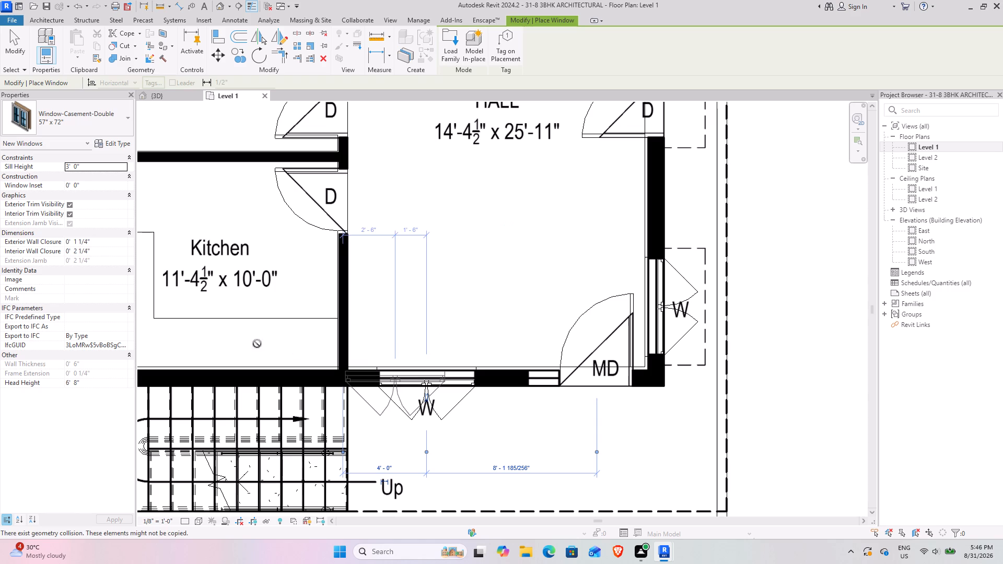
left_click(11, 34)
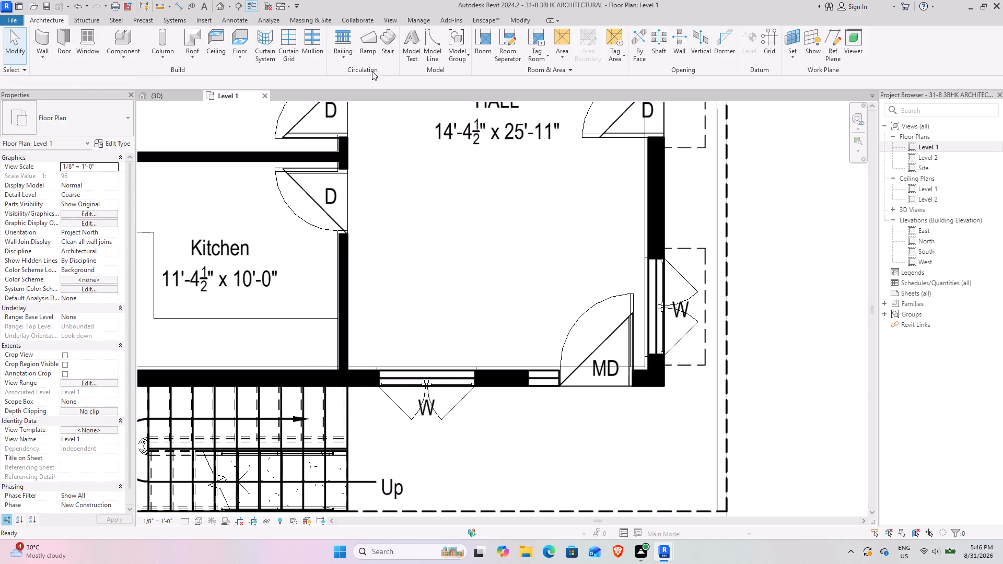
Examine the hall's front window in 3D together with the main door, gate, external staircase and compound wall.
left_click(178, 96)
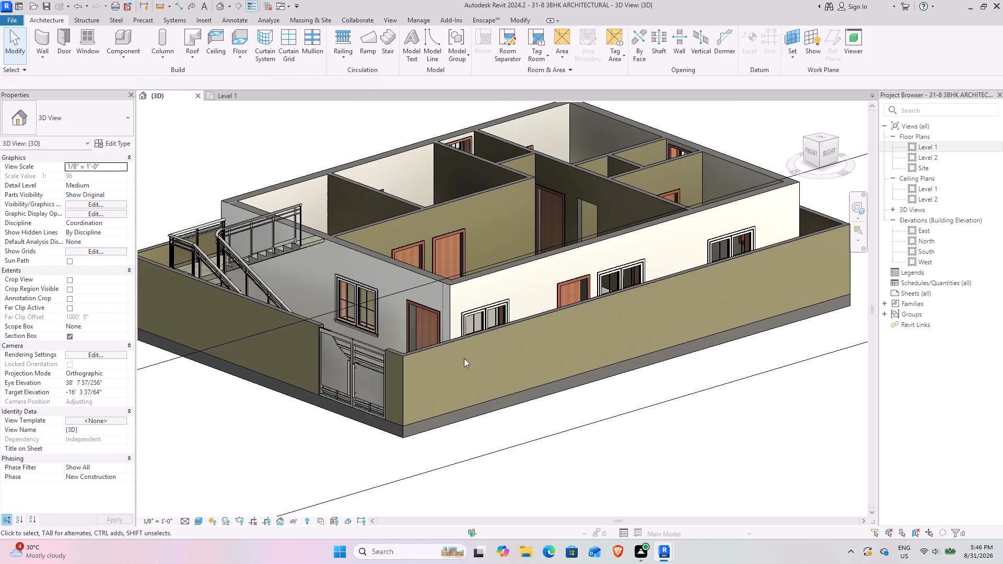
scroll(420, 348, "down", 3)
middle_click_drag(360, 352, 429, 338, "shift")
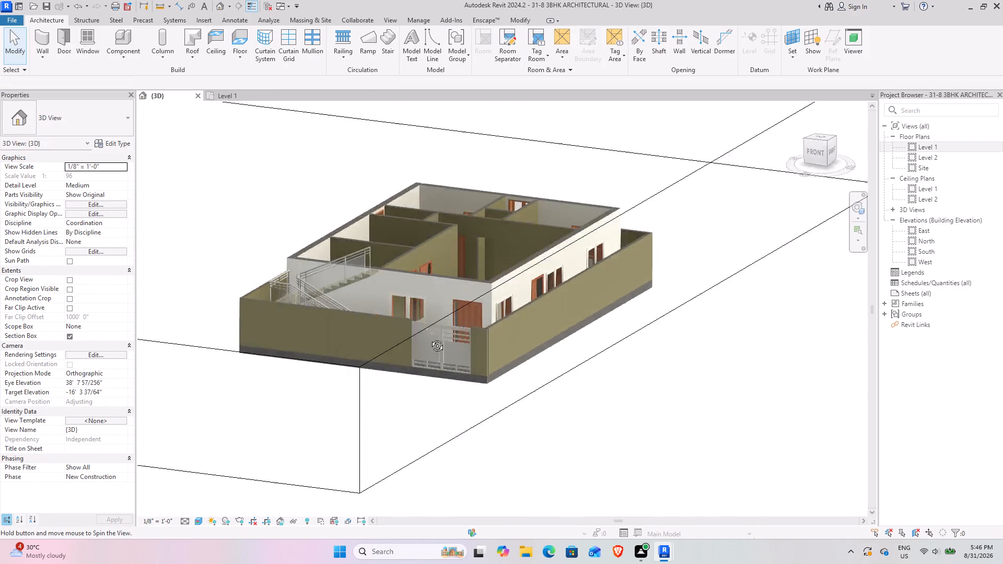
middle_click_drag(429, 338, 376, 384, "shift")
scroll(382, 346, "up", 6)
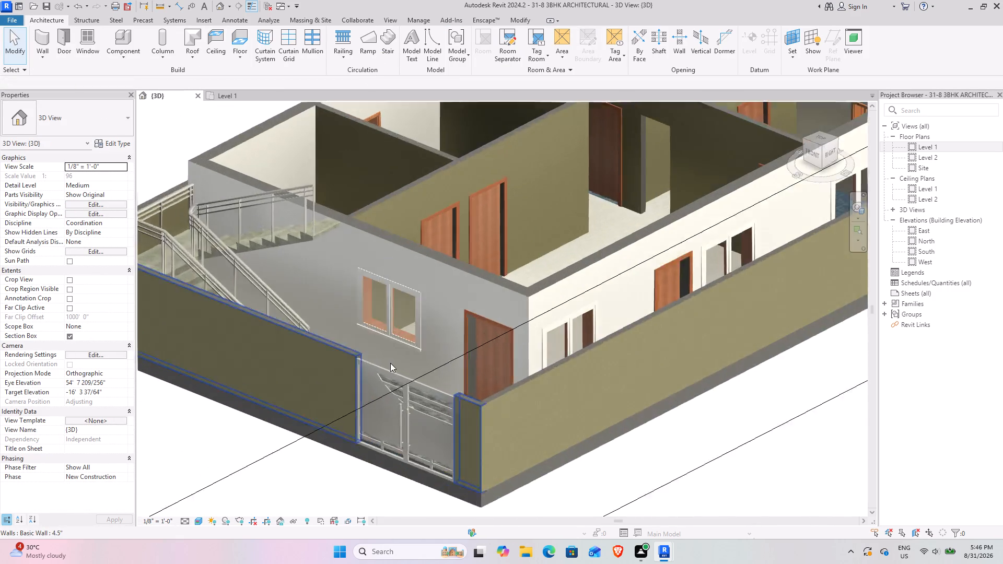
scroll(390, 363, "up", 2)
middle_click_drag(341, 401, 376, 356, "shift")
scroll(376, 356, "down", 4)
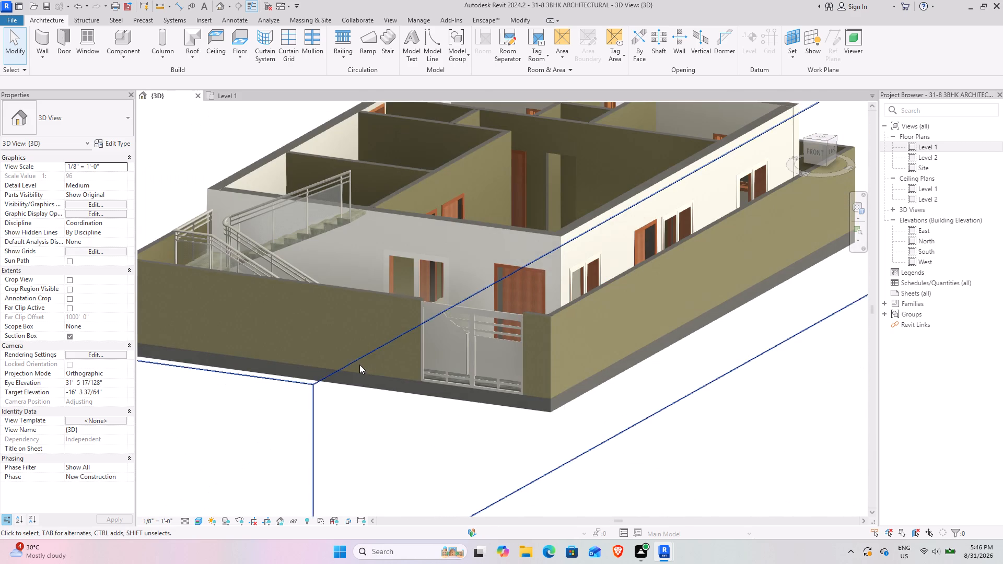
middle_click_drag(358, 365, 342, 426, "shift")
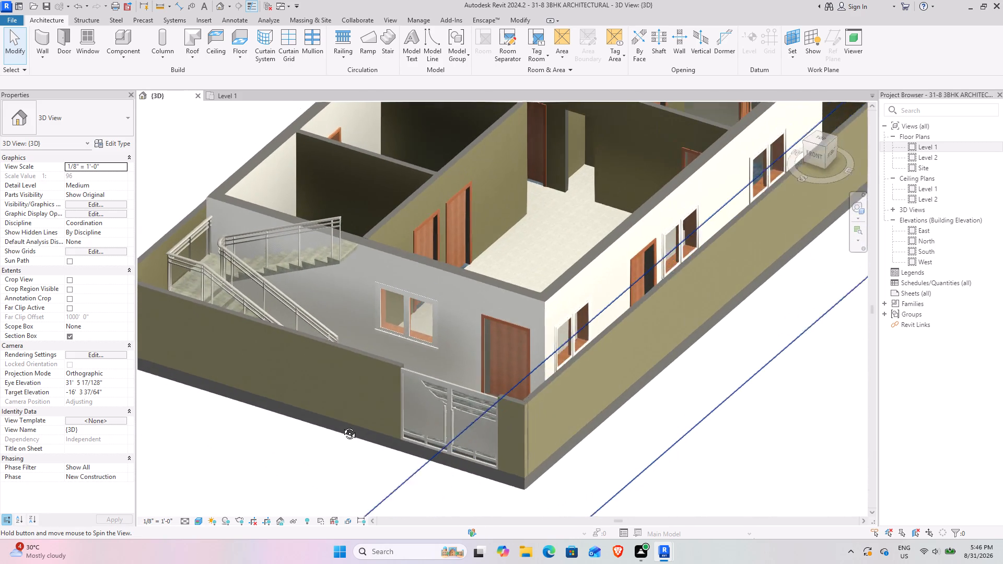
middle_click_drag(342, 426, 550, 424, "shift")
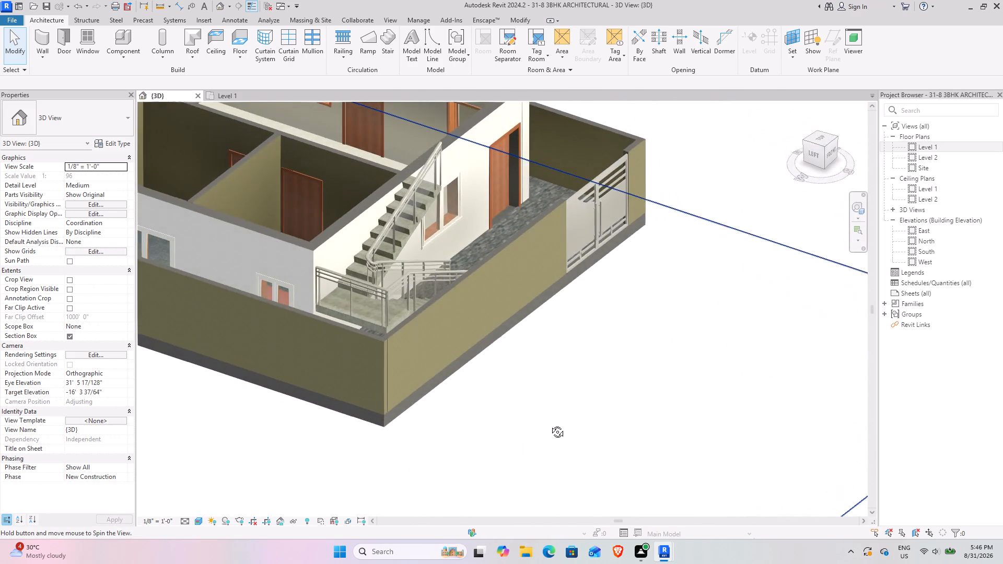
middle_click_drag(550, 424, 347, 411, "shift")
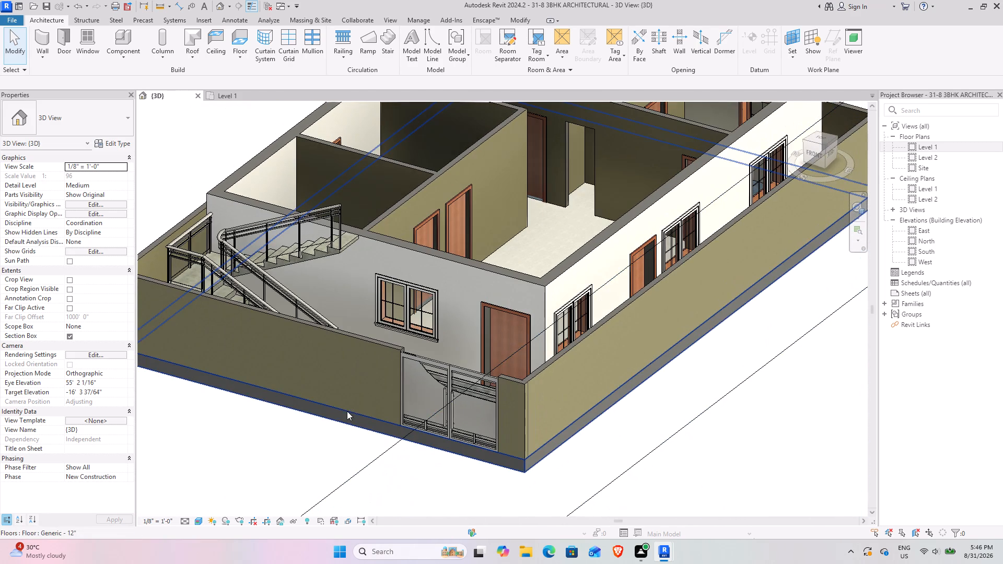
scroll(361, 355, "down", 8)
middle_click_drag(371, 375, 467, 395, "shift")
scroll(308, 345, "up", 4)
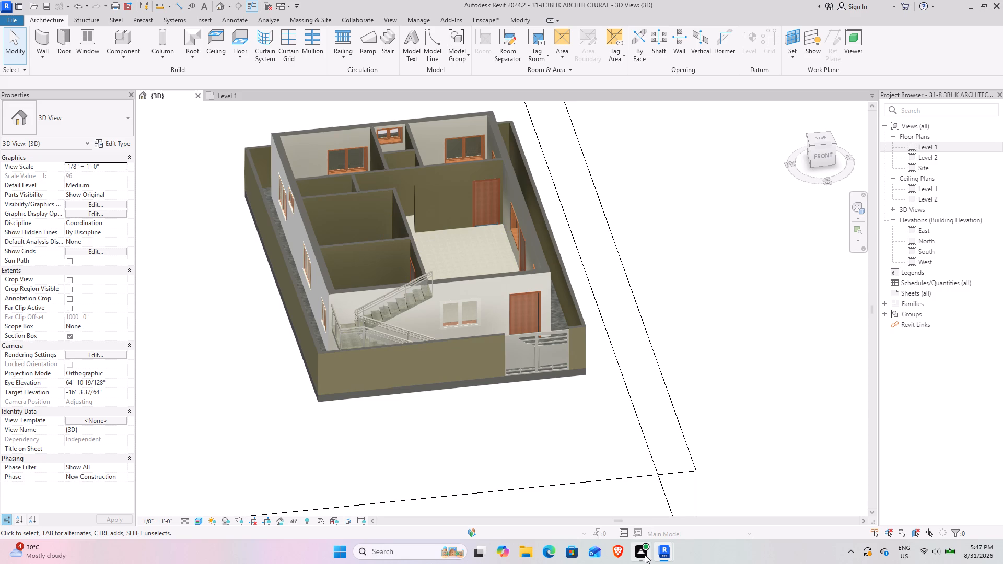
Examine the whole ground-floor model in 3D from the front, above and the front-right corner.
left_click(710, 221)
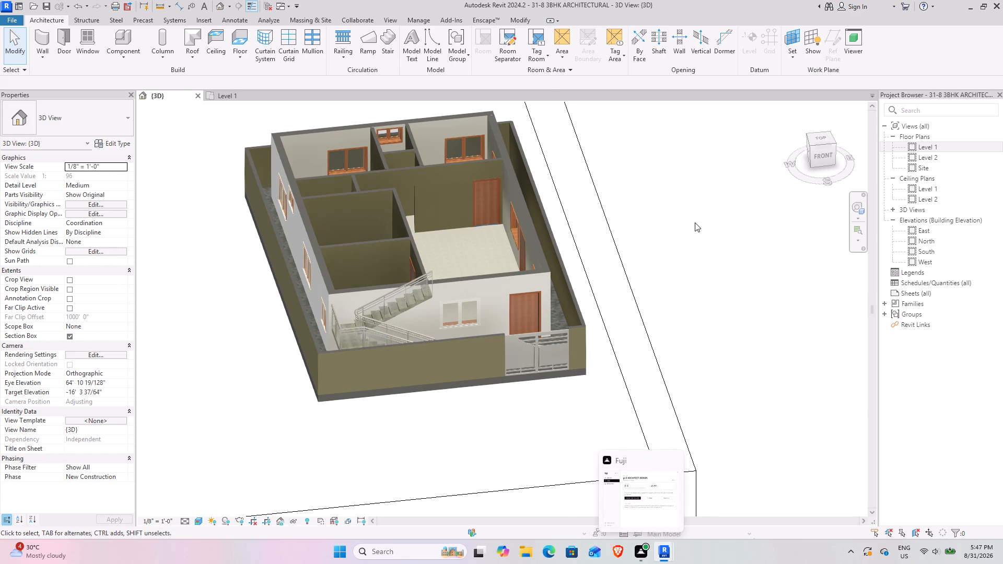
scroll(382, 239, "down", 3)
middle_click_drag(379, 243, 405, 307)
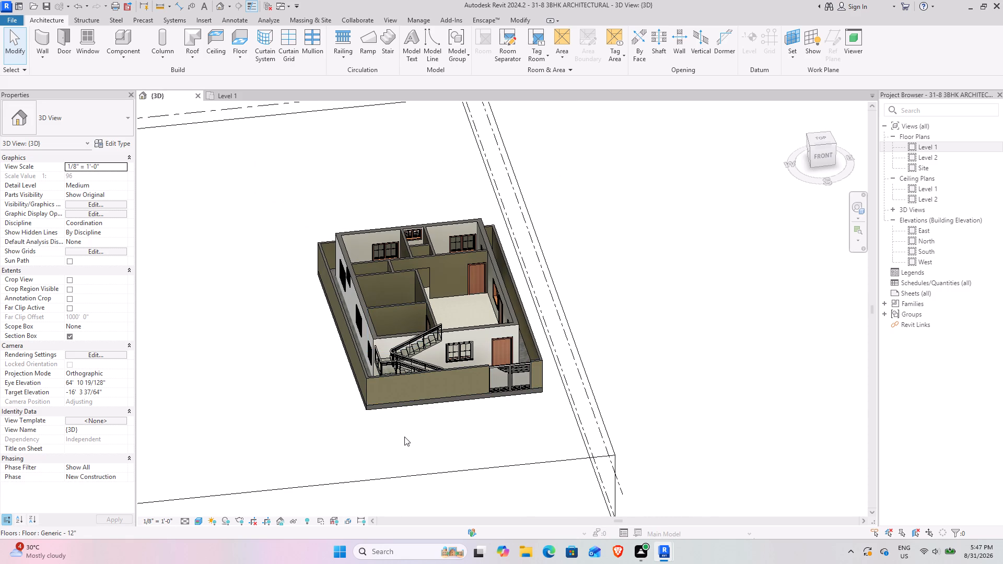
scroll(395, 433, "up", 6)
middle_click_drag(341, 358, 339, 362)
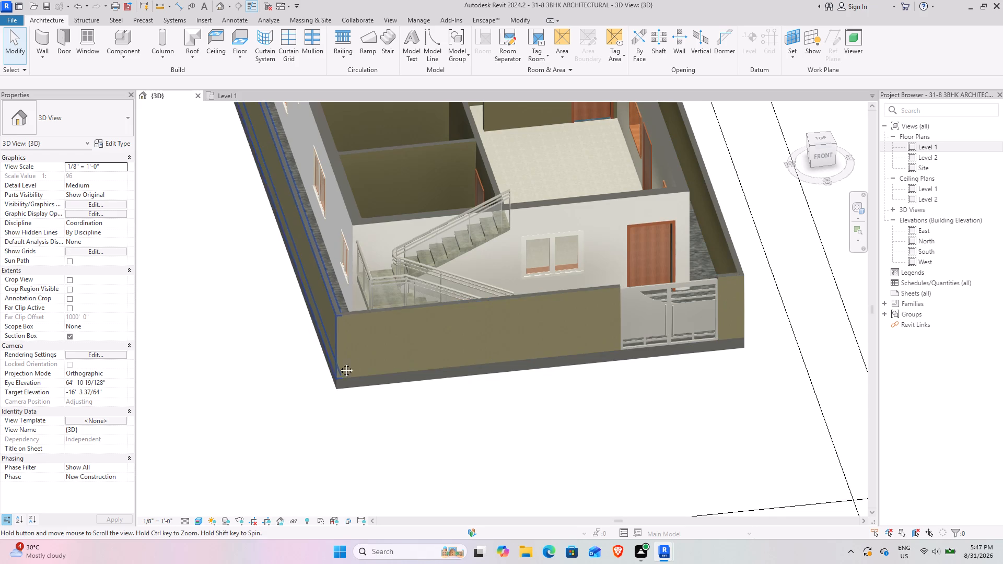
middle_click_drag(339, 362, 356, 462)
scroll(355, 459, "down", 3)
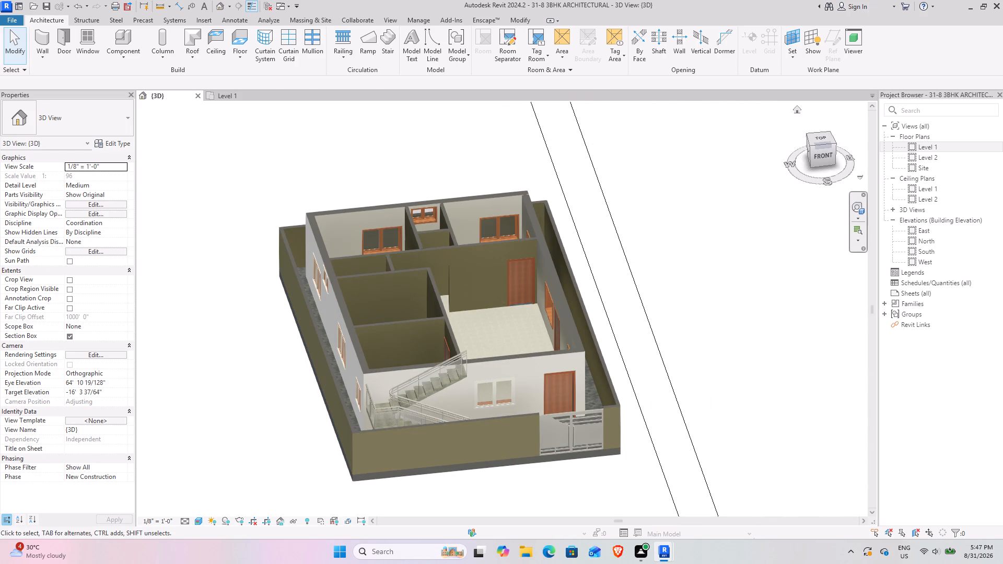
left_click_drag(810, 156, 716, 155)
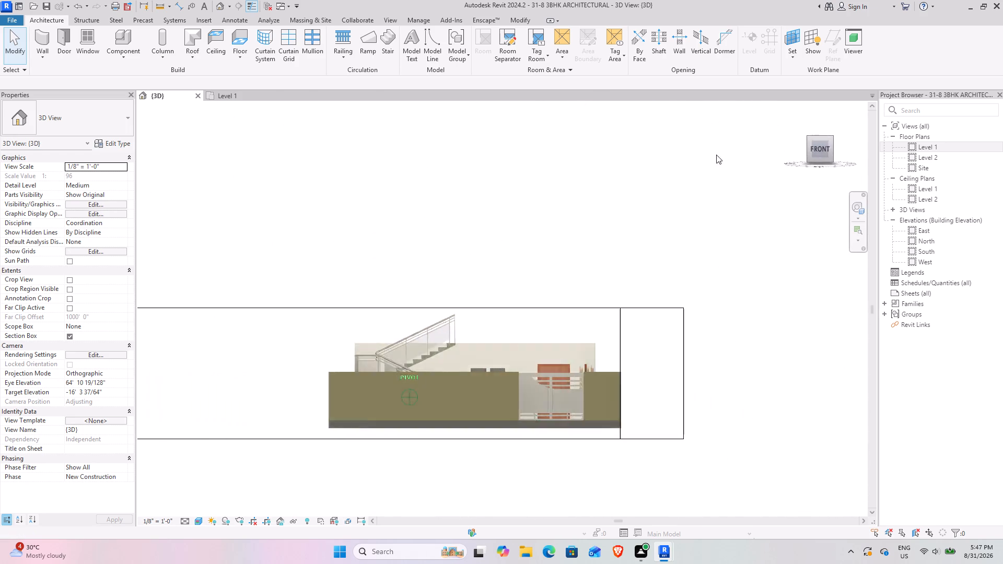
left_click_drag(716, 155, 824, 170)
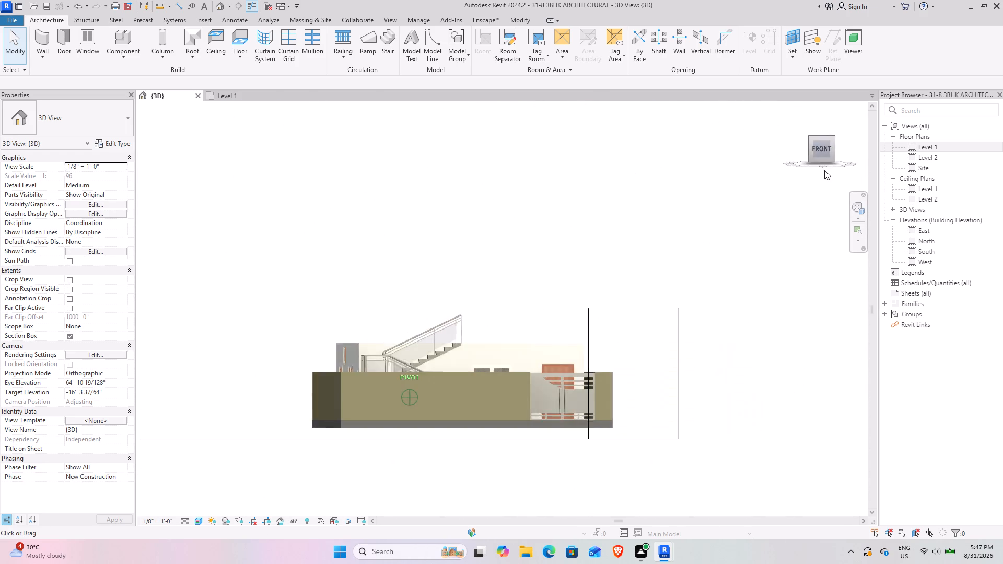
left_click_drag(824, 170, 729, 251)
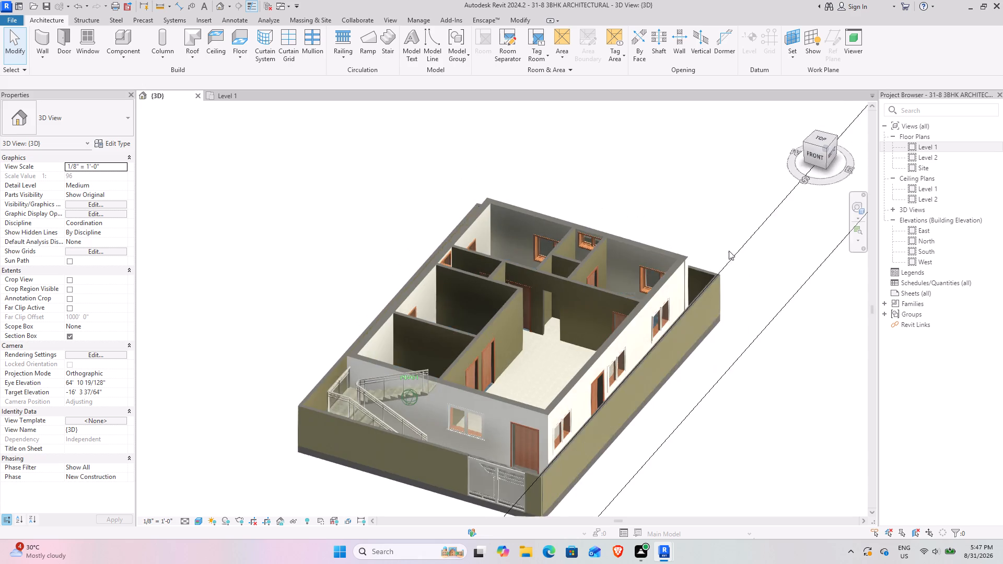
left_click_drag(729, 251, 736, 236)
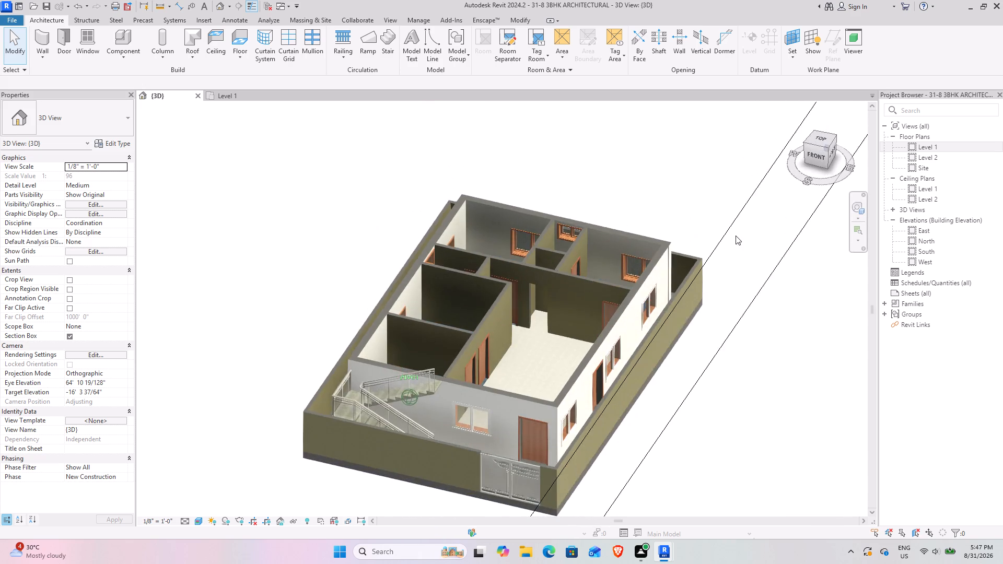
left_click_drag(736, 236, 704, 250)
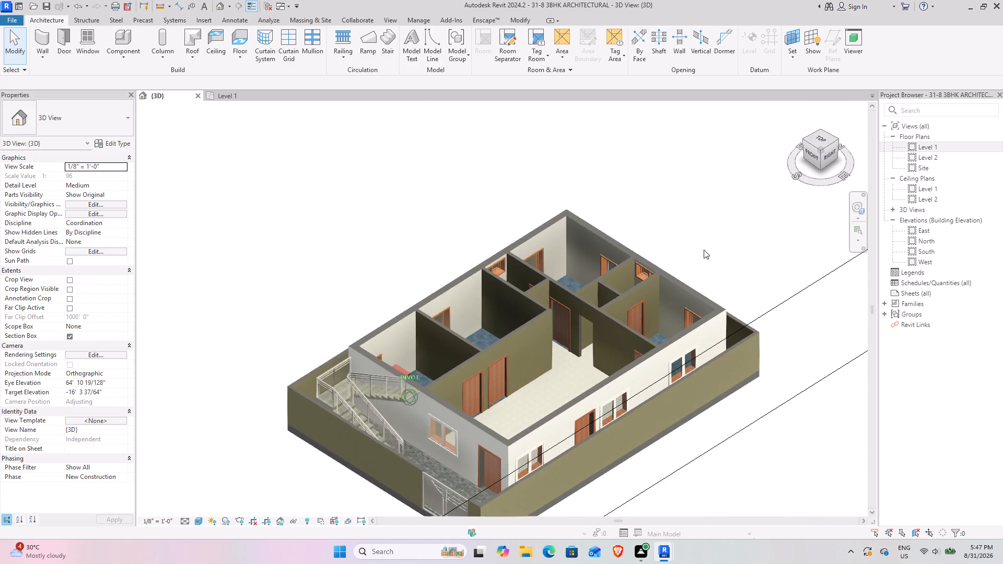
left_click_drag(704, 250, 702, 230)
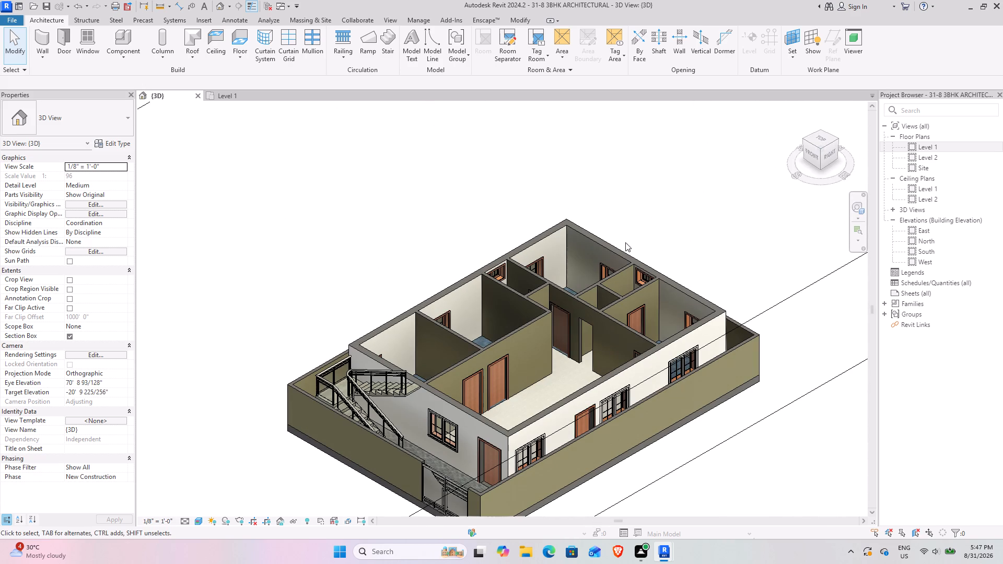
scroll(584, 246, "down", 4)
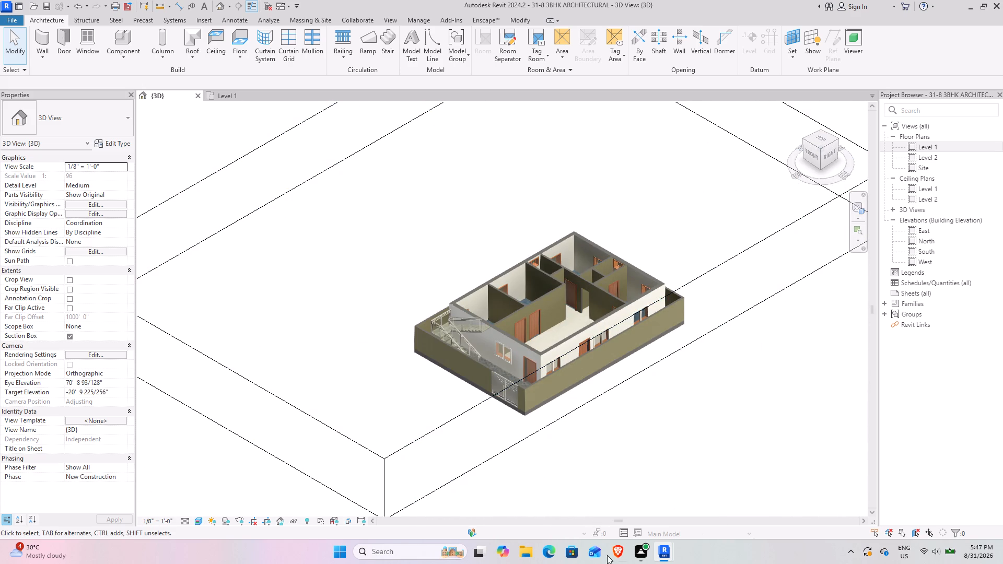
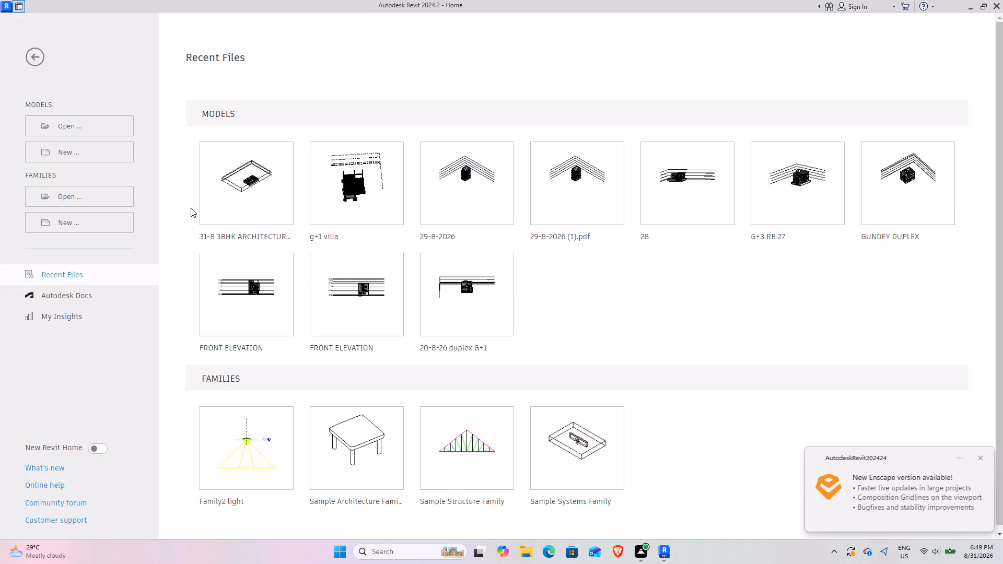
Dismiss the Enscape update notification and open the recent 31-8 3BHK ARCHITECTURAL project.
left_click(981, 456)
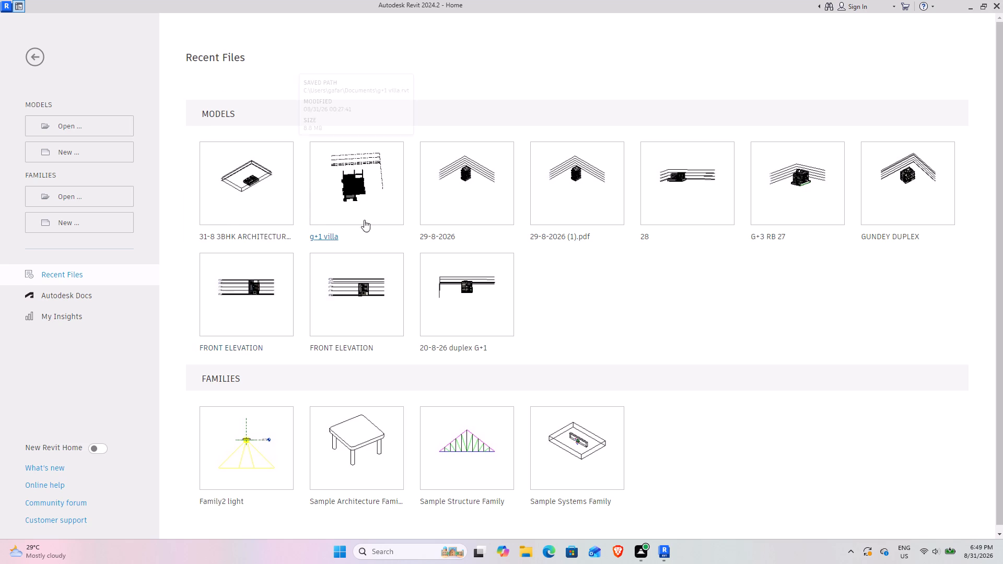
left_click(242, 174)
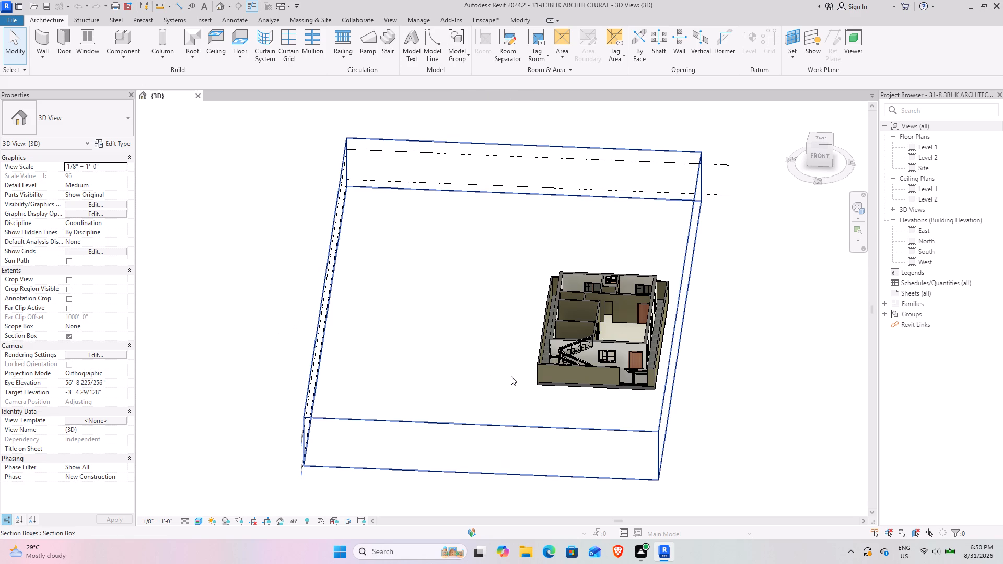
Examine the ground-floor model in 3D from the front and front-right corner, including the external staircase, windows and compound wall.
scroll(593, 343, "up", 8)
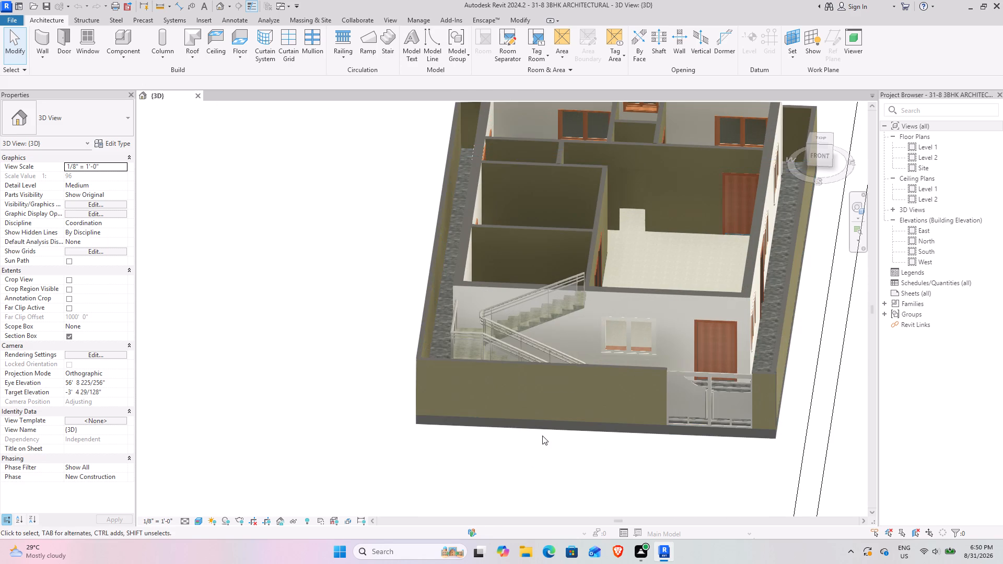
middle_click_drag(527, 436, 427, 421, "shift")
middle_click_drag(450, 416, 476, 335)
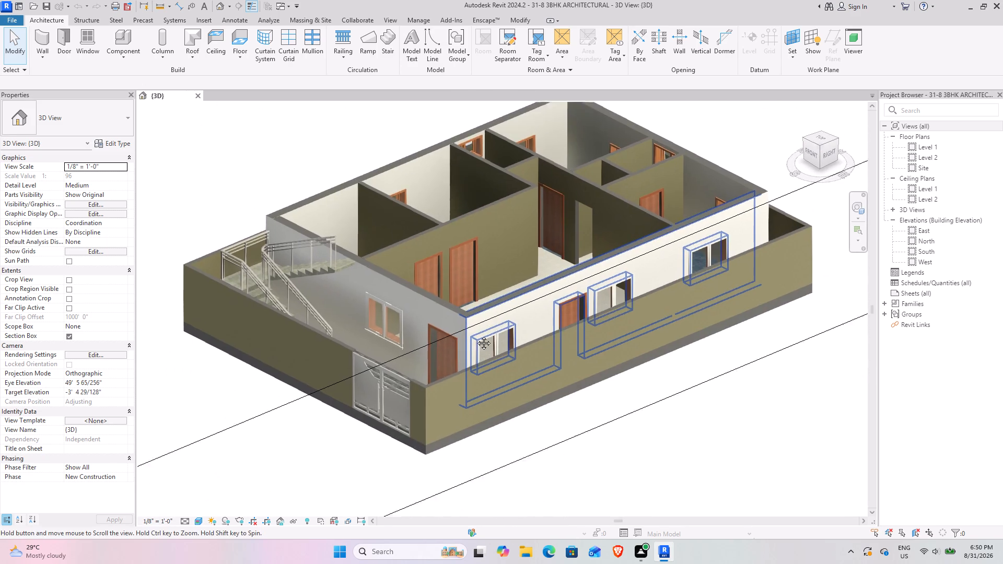
middle_click_drag(476, 335, 476, 329)
scroll(411, 369, "down", 3)
middle_click_drag(407, 396, 447, 399, "shift")
scroll(524, 304, "up", 4)
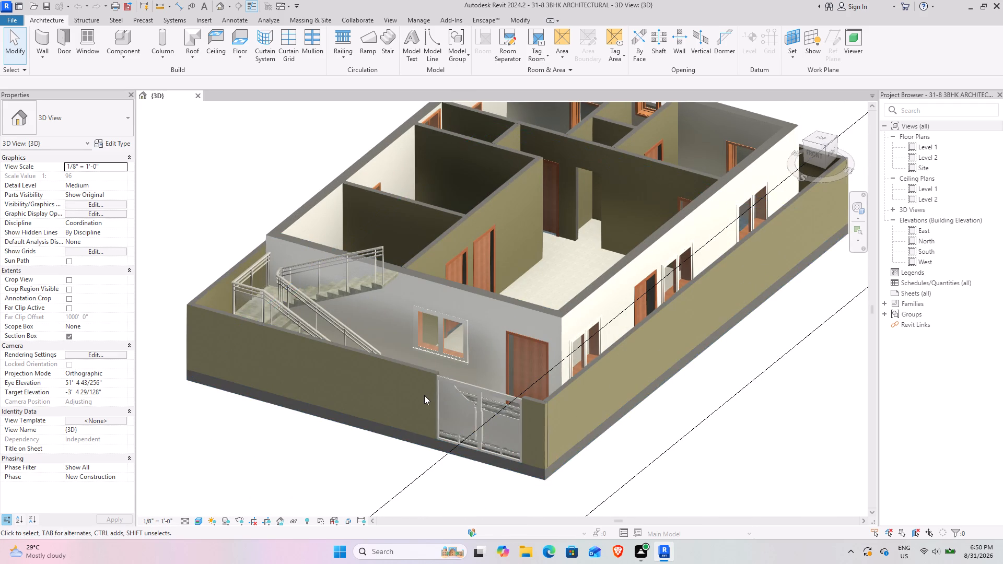
scroll(424, 395, "up", 3)
middle_click_drag(395, 438, 367, 411, "shift")
scroll(367, 411, "down", 4)
middle_click_drag(268, 414, 333, 364)
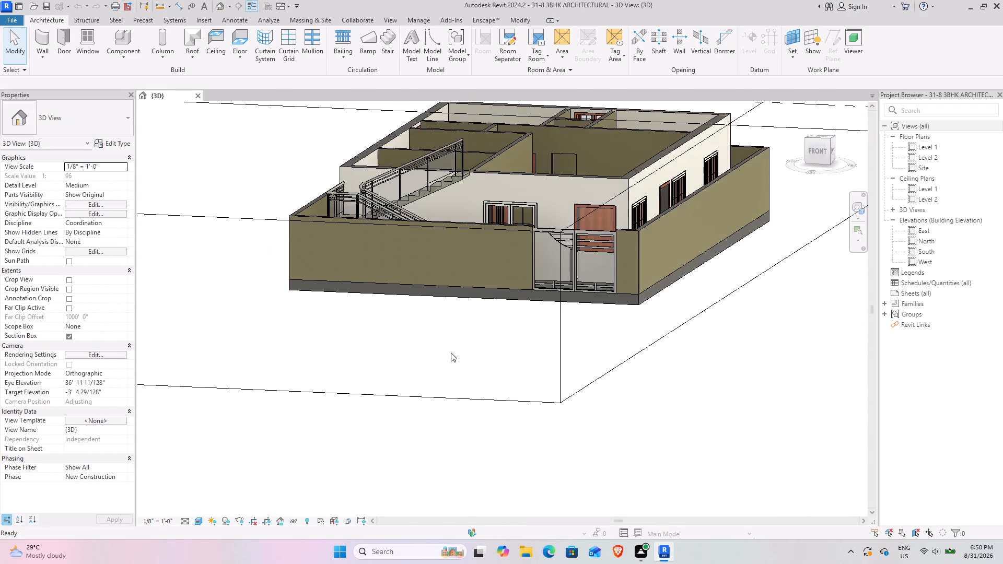
middle_click_drag(451, 352, 380, 443)
Examine the compound gate and main door up close in 3D, including the gate's lower rails and the floor edge beneath.
scroll(541, 340, "up", 8)
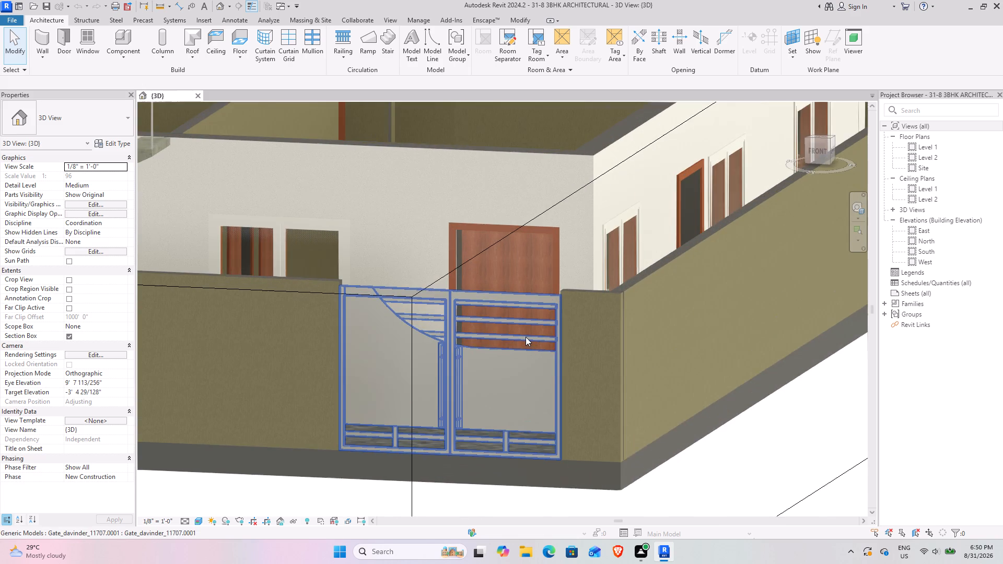
scroll(526, 337, "up", 4)
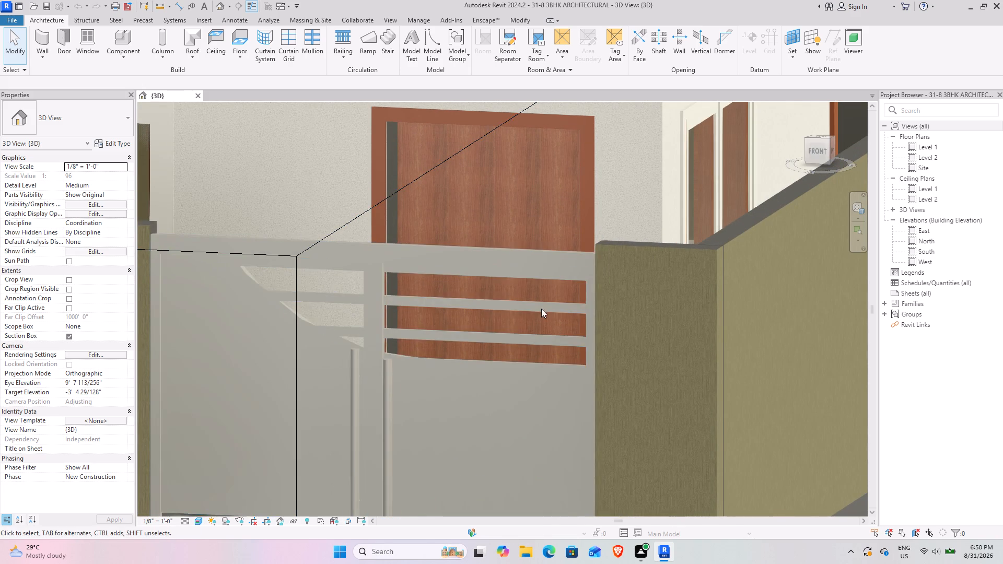
scroll(486, 358, "down", 10)
middle_click_drag(447, 363, 484, 319, "shift")
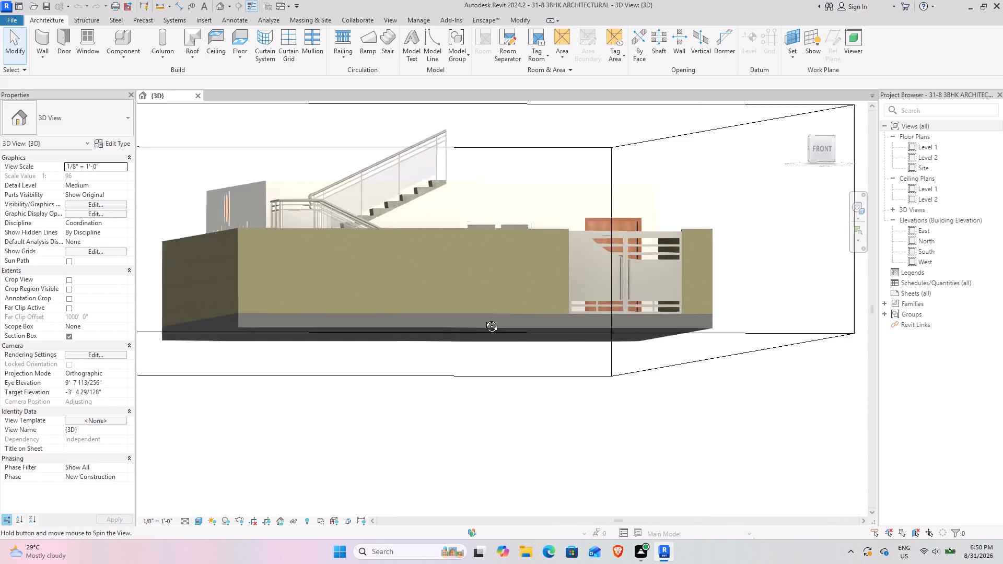
middle_click_drag(484, 319, 409, 462, "shift")
scroll(409, 462, "down", 4)
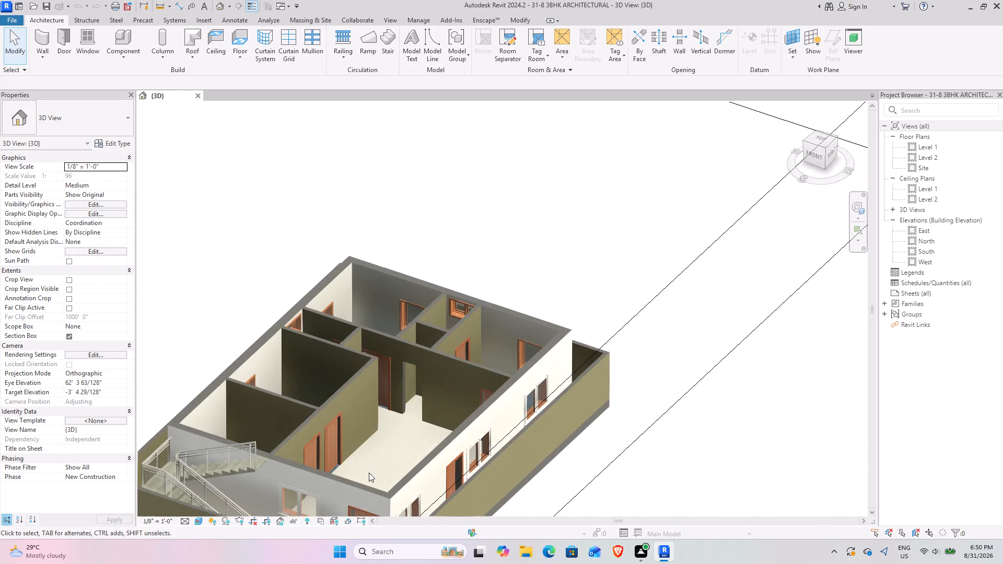
middle_click_drag(360, 473, 462, 314)
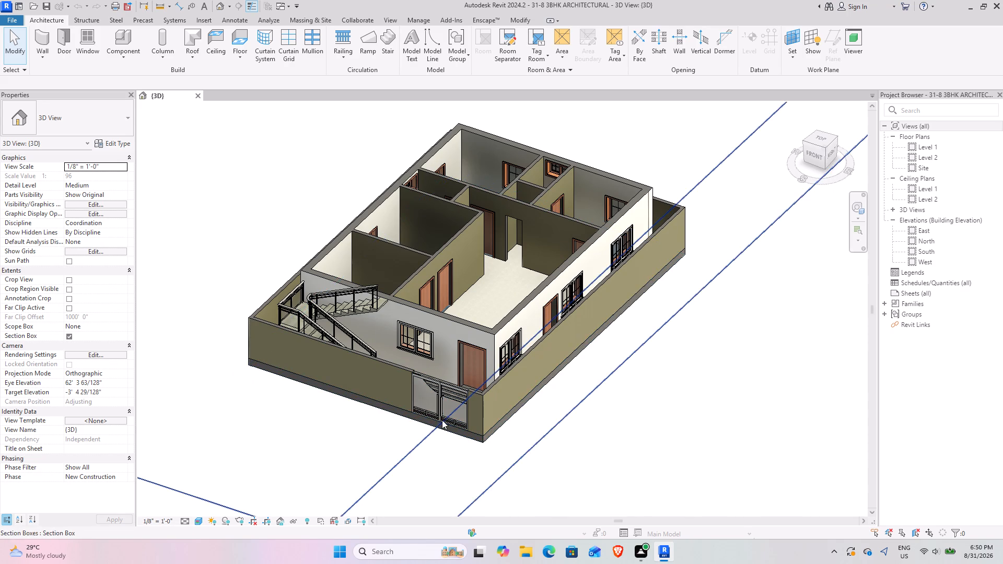
scroll(426, 406, "up", 9)
middle_click_drag(350, 452, 407, 425, "shift")
middle_click_drag(616, 420, 225, 481)
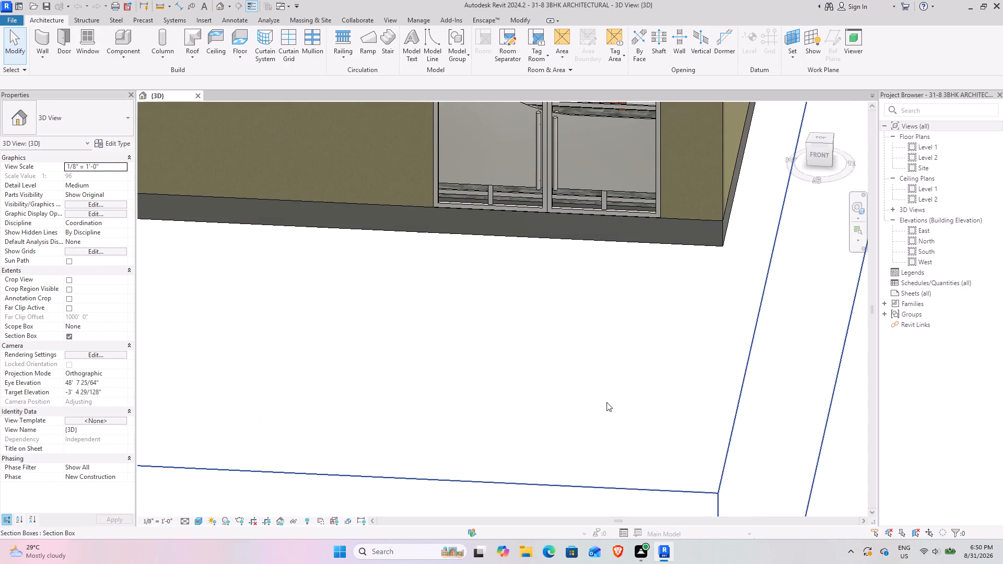
scroll(550, 187, "up", 9)
scroll(564, 195, "down", 3)
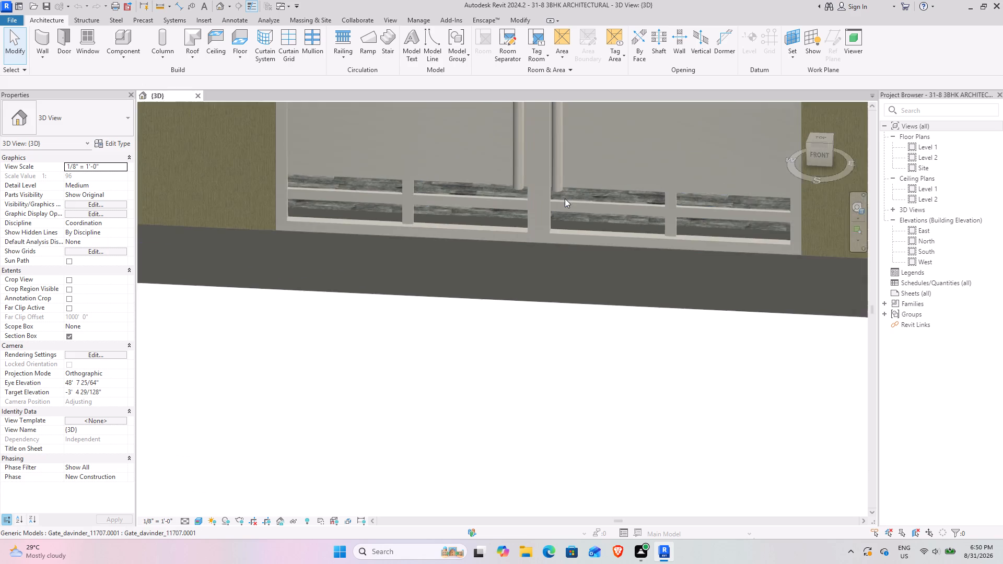
scroll(565, 198, "down", 11)
middle_click_drag(599, 211, 523, 446)
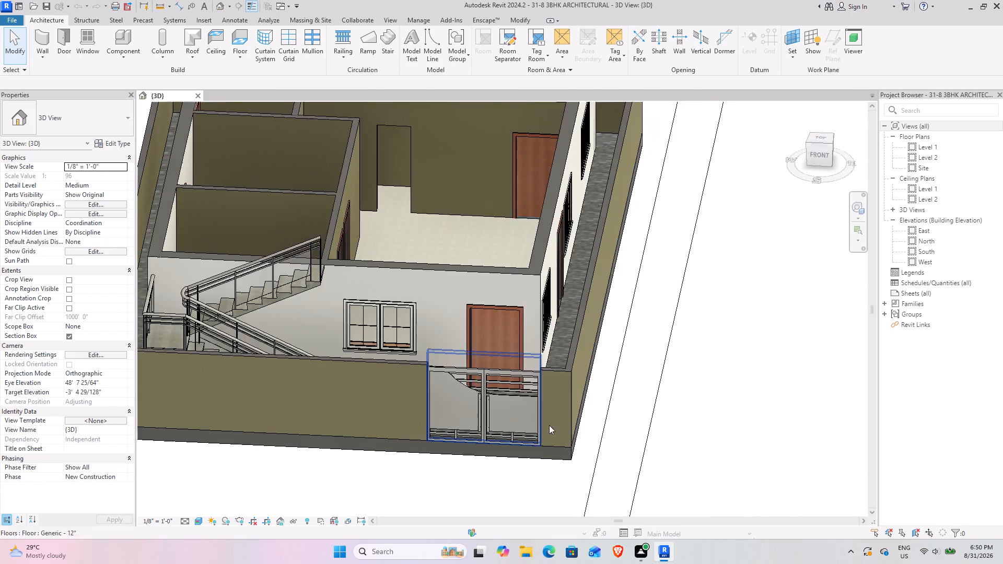
Examine the rooms from above in 3D, including the floor finishes, doors, windows, staircase and L-shaped kitchen counter.
scroll(562, 392, "down", 5)
middle_click_drag(622, 362, 519, 445)
middle_click_drag(508, 446, 602, 456)
scroll(489, 374, "up", 4)
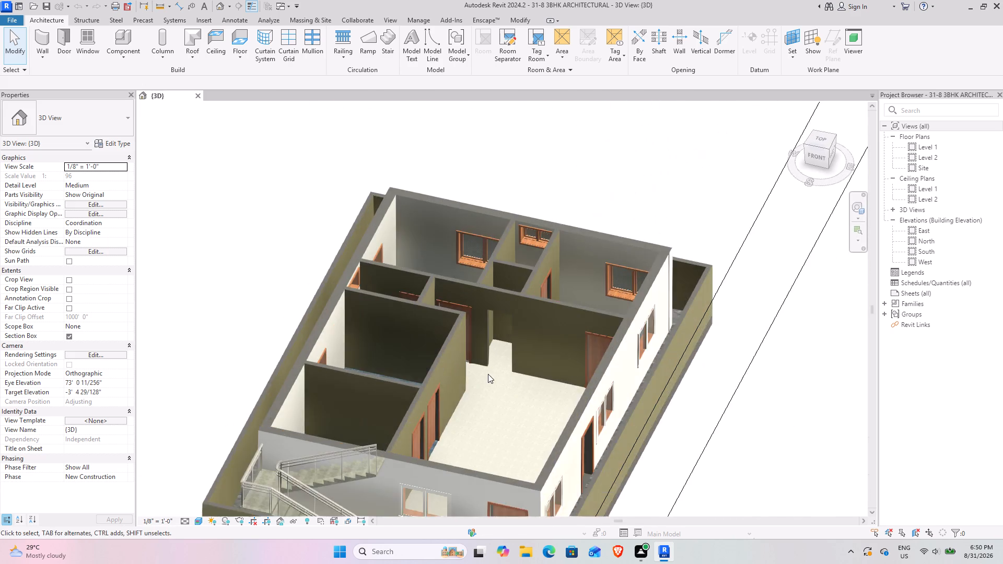
middle_click_drag(488, 373, 480, 506, "shift")
scroll(551, 284, "up", 5)
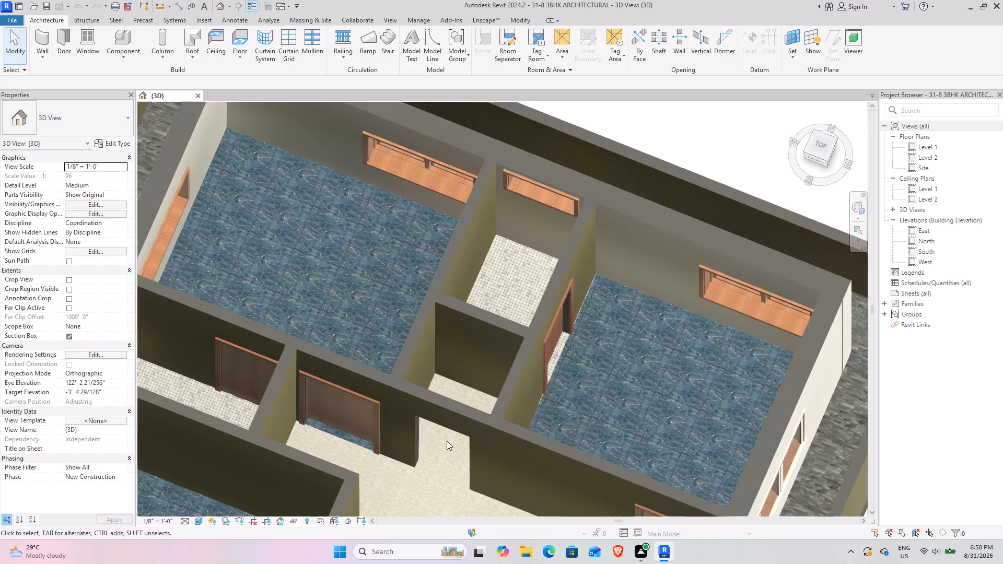
middle_click_drag(447, 441, 633, 407)
scroll(553, 451, "down", 3)
middle_click_drag(598, 475, 441, 370)
scroll(424, 371, "down", 1)
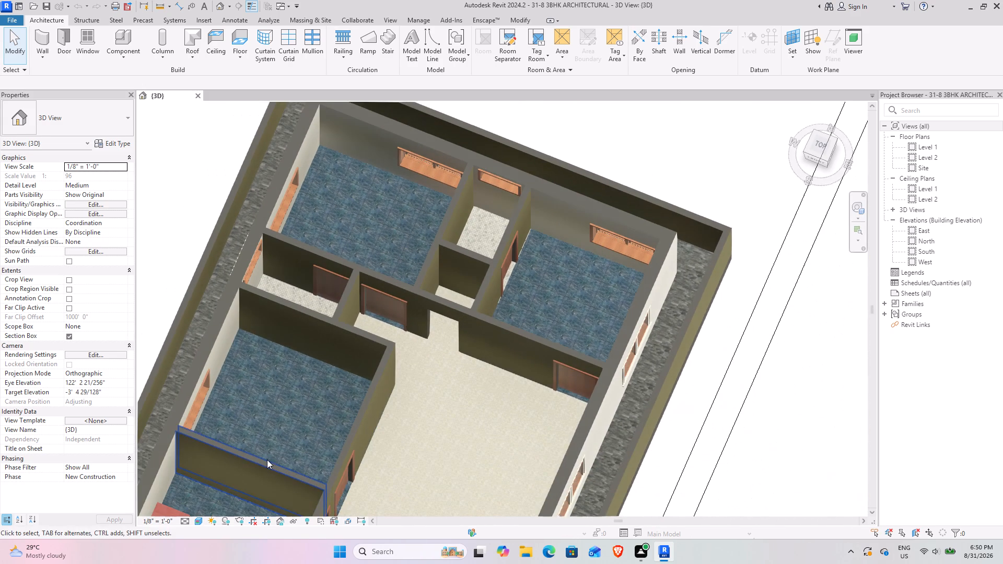
middle_click_drag(381, 403, 409, 353)
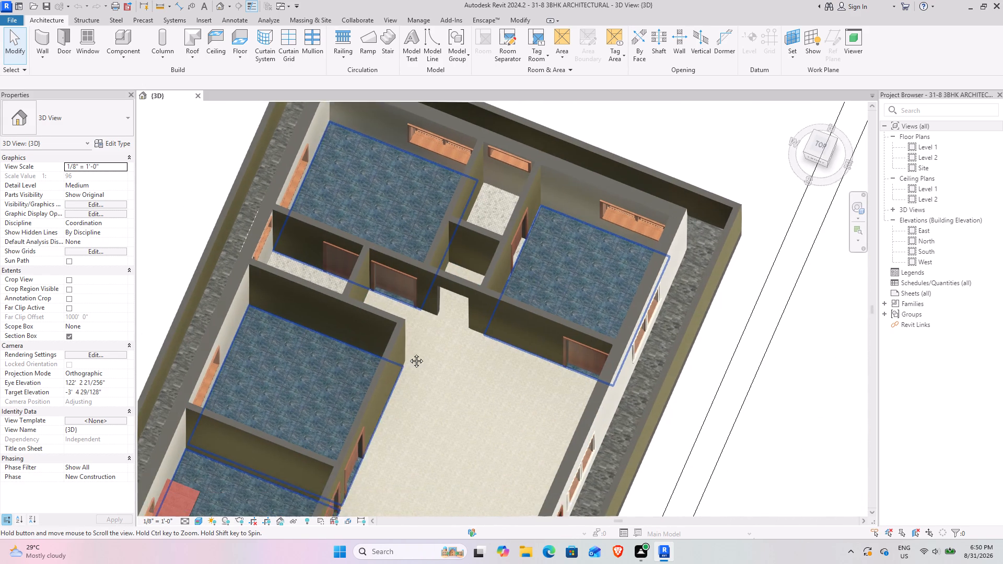
middle_click_drag(409, 353, 417, 334)
scroll(417, 427, "down", 3)
middle_click_drag(402, 465, 361, 391)
scroll(362, 392, "up", 1)
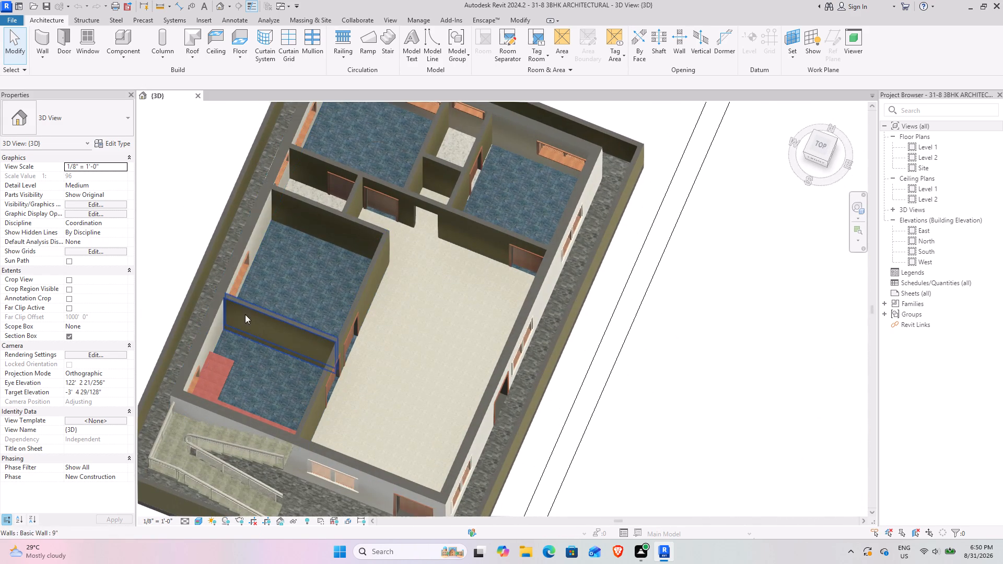
middle_click_drag(343, 437, 190, 425, "shift")
middle_click_drag(209, 426, 863, 394)
scroll(624, 307, "up", 7)
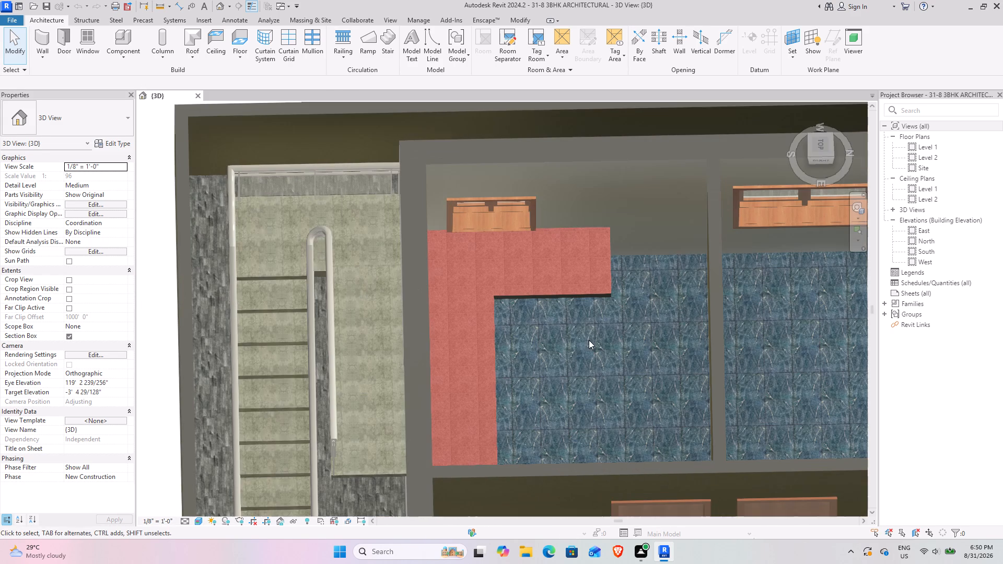
Examine the Level 1 floor plan, from the kitchen and hall to the bedrooms, toilets and overall ground-floor layout.
double_click(941, 146)
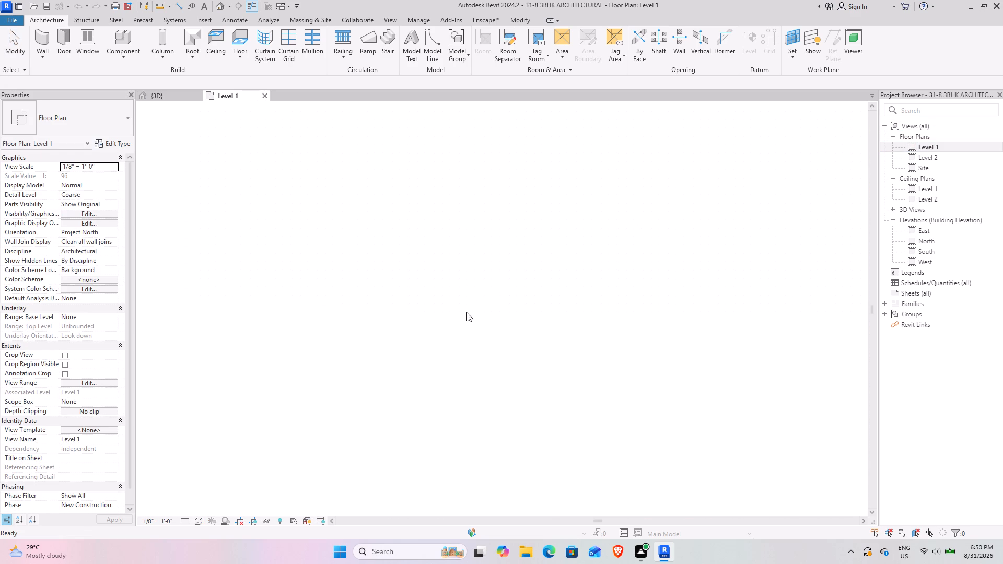
scroll(476, 334, "up", 13)
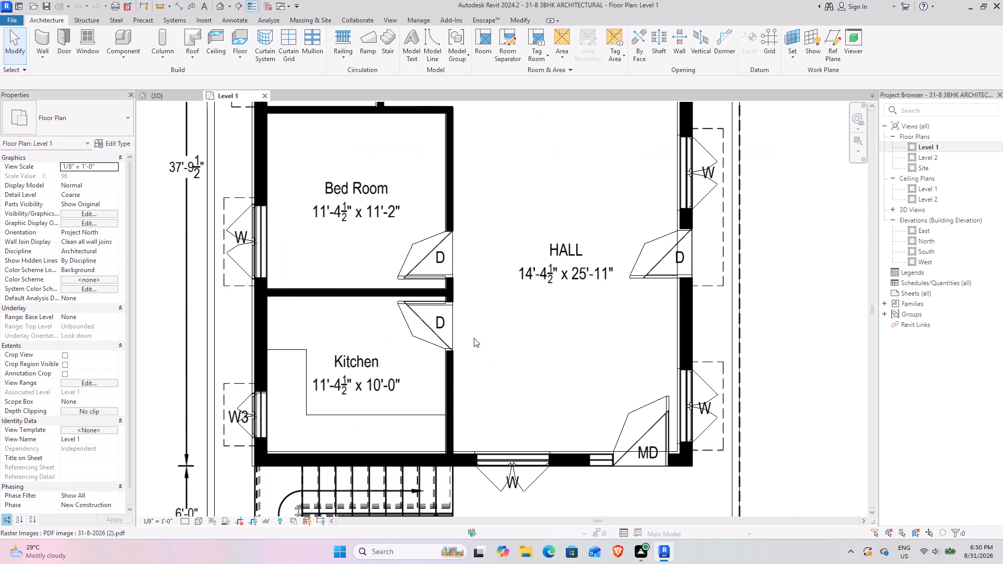
middle_click_drag(312, 427, 316, 422)
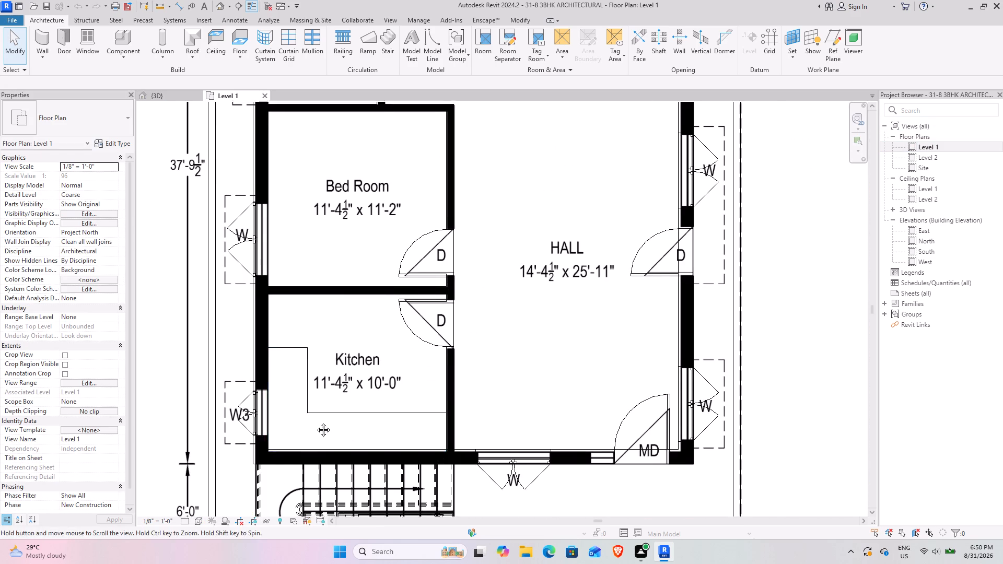
middle_click_drag(316, 422, 349, 398)
scroll(388, 338, "up", 3)
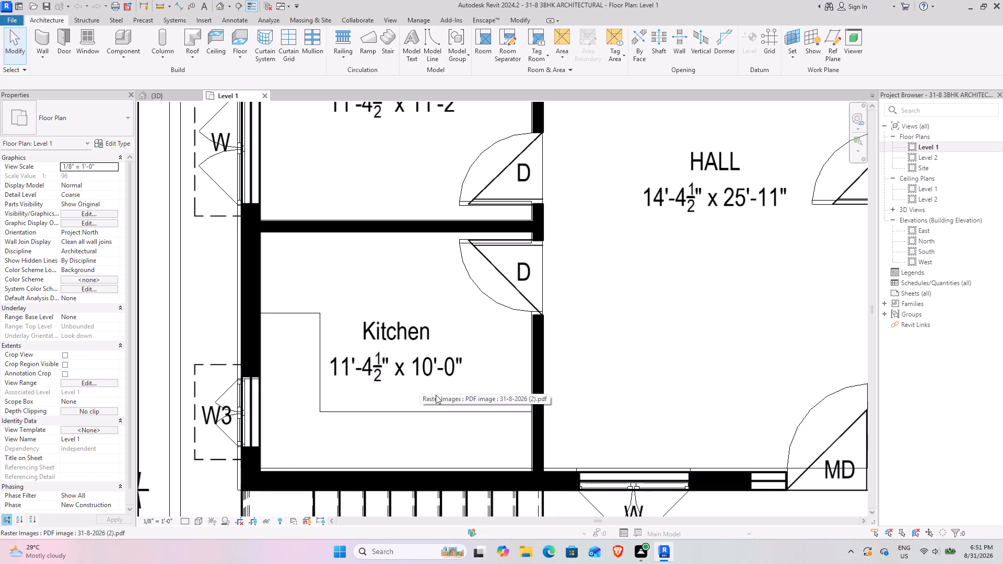
scroll(382, 339, "down", 4)
middle_click_drag(547, 308, 504, 367)
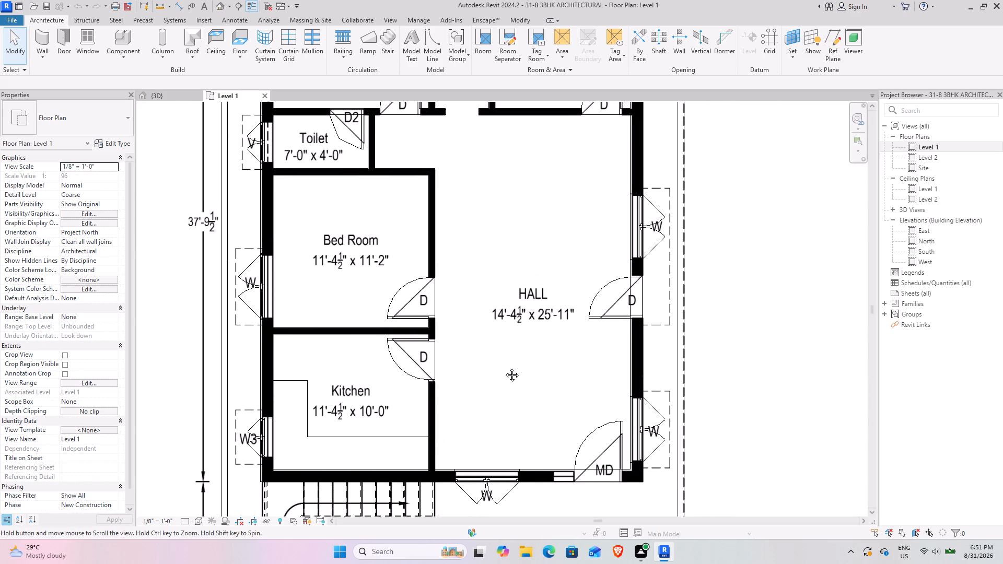
middle_click_drag(504, 367, 500, 370)
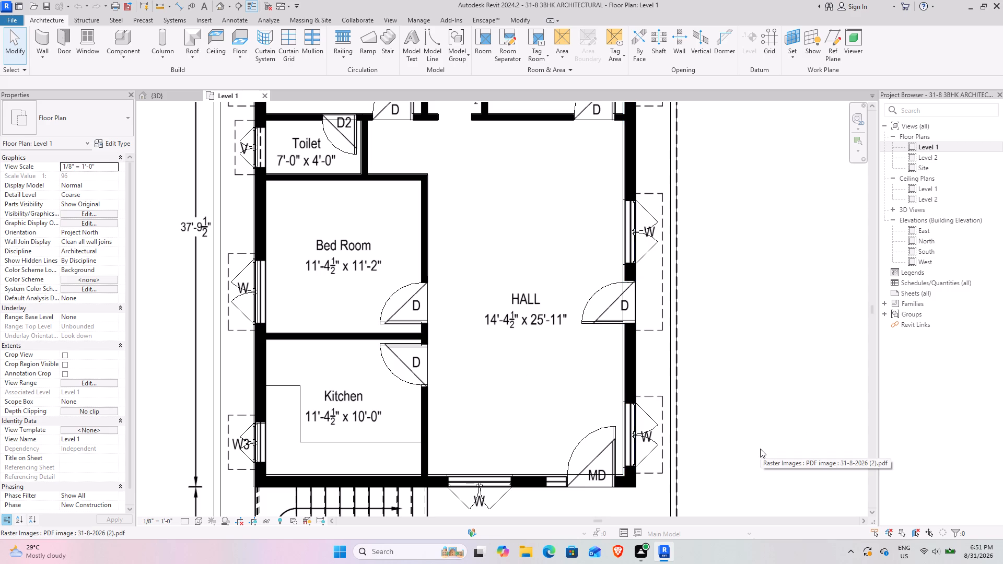
scroll(332, 239, "down", 2)
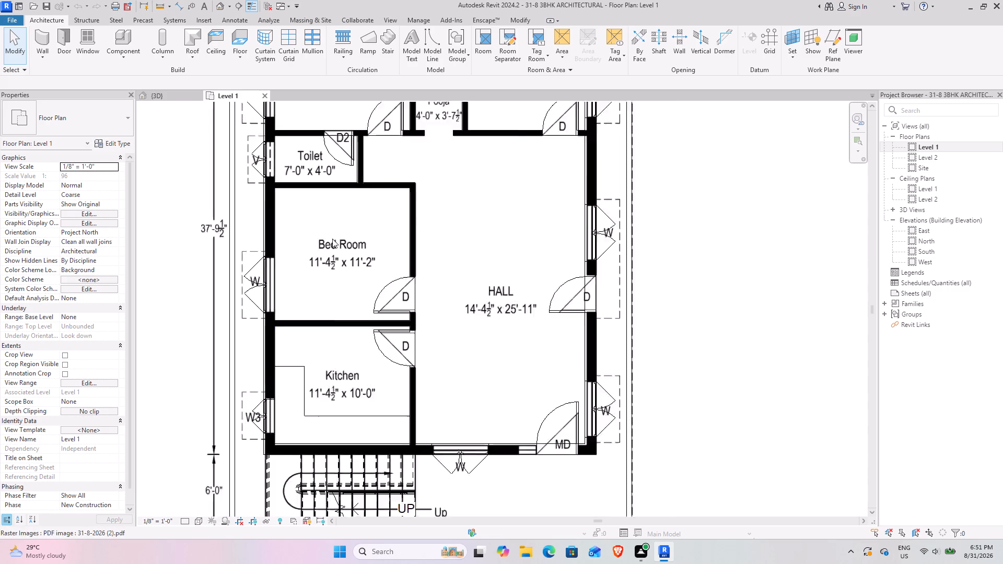
scroll(332, 239, "down", 4)
middle_click_drag(446, 201, 419, 251)
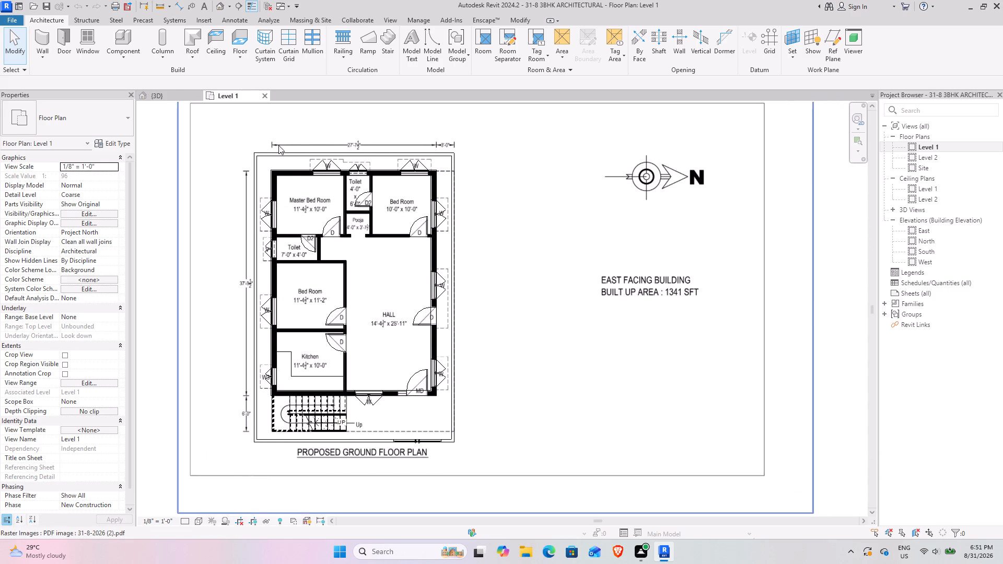
left_click_drag(232, 144, 377, 319)
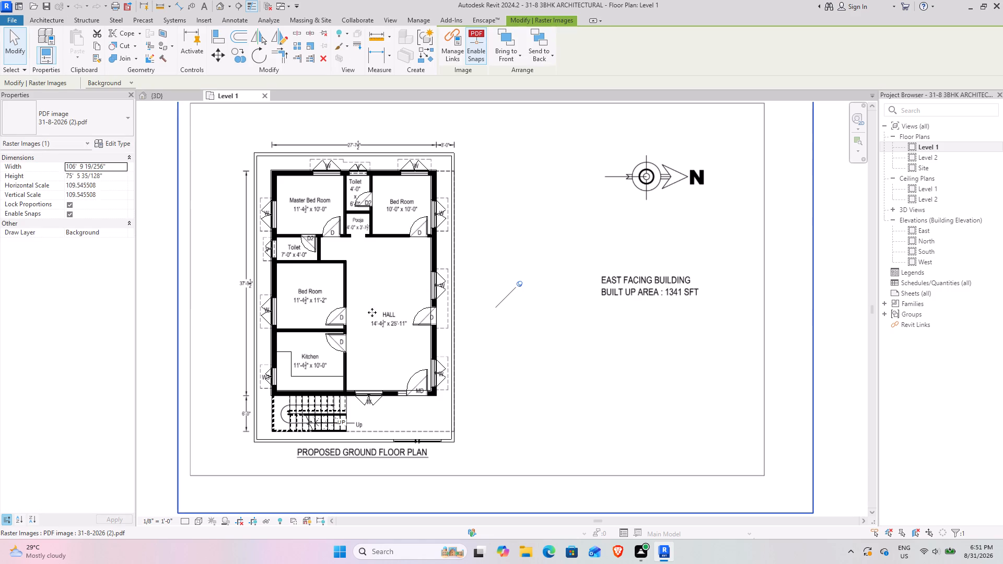
Open the South elevation of the house with the whole building in view.
left_click(158, 95)
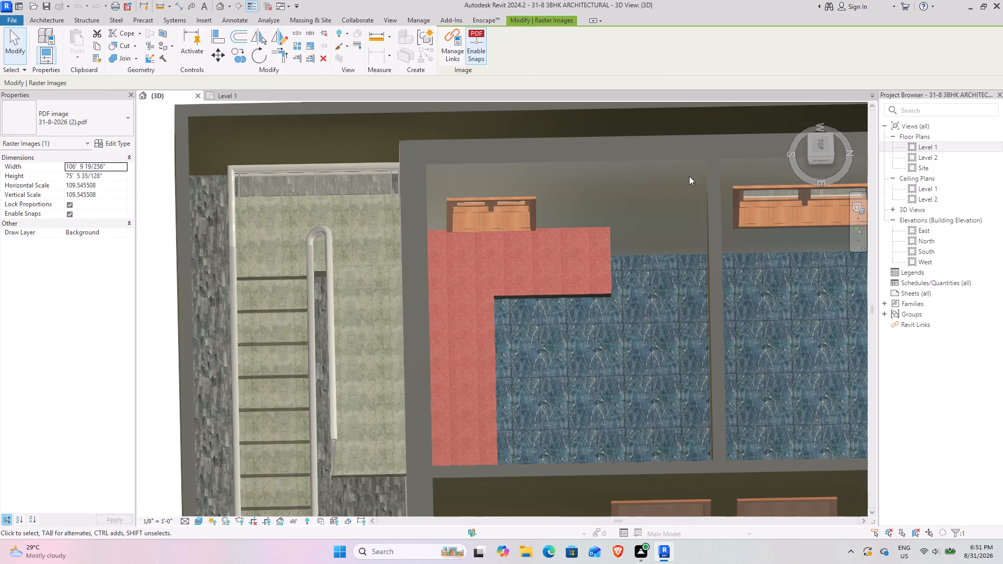
double_click(928, 252)
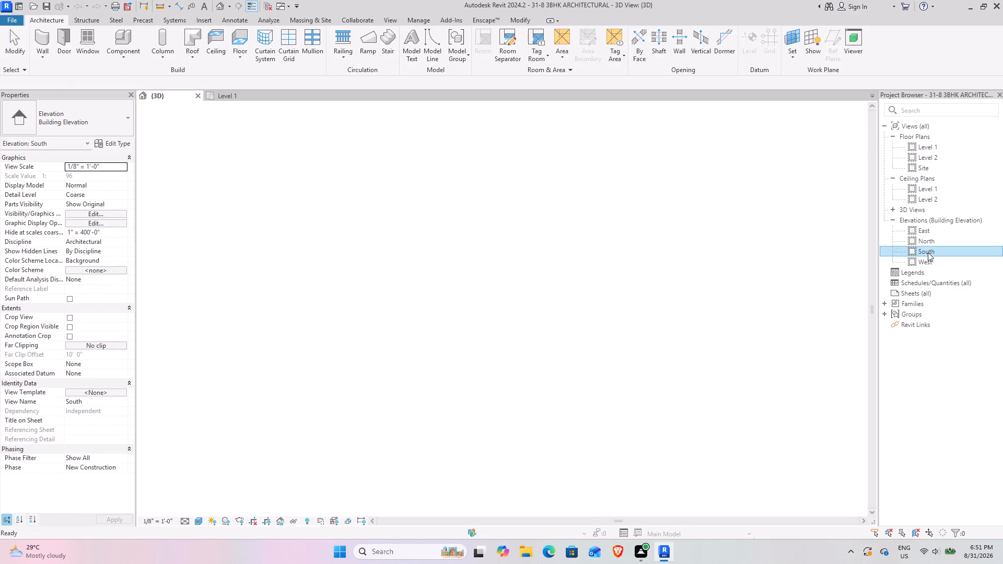
scroll(412, 302, "up", 9)
scroll(412, 302, "down", 2)
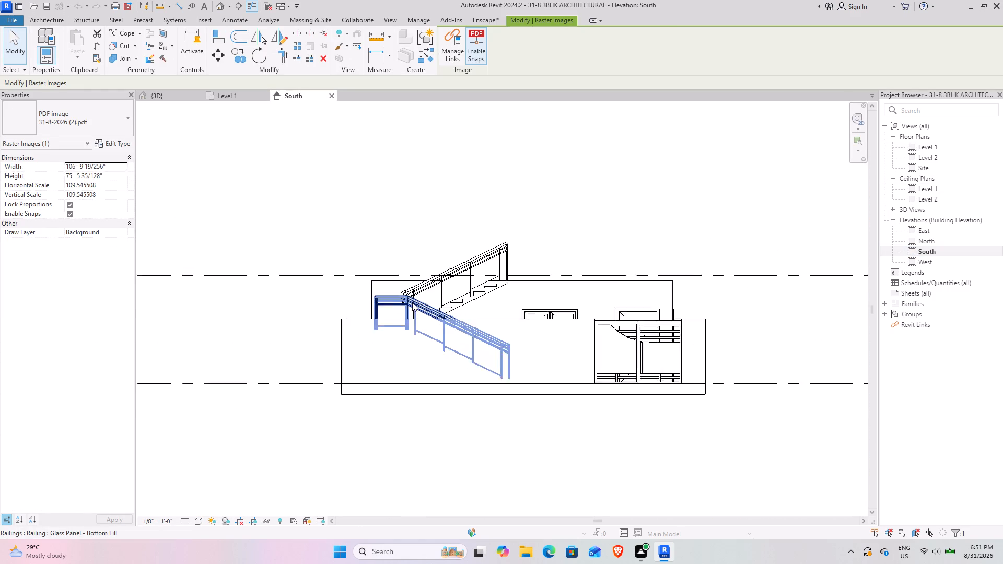
scroll(412, 302, "down", 1)
middle_click_drag(463, 297, 380, 269)
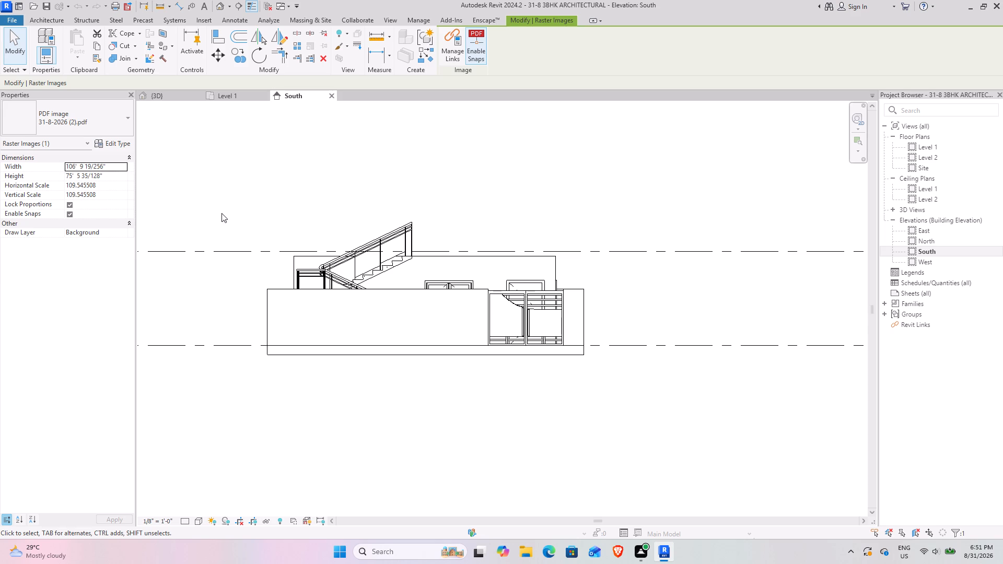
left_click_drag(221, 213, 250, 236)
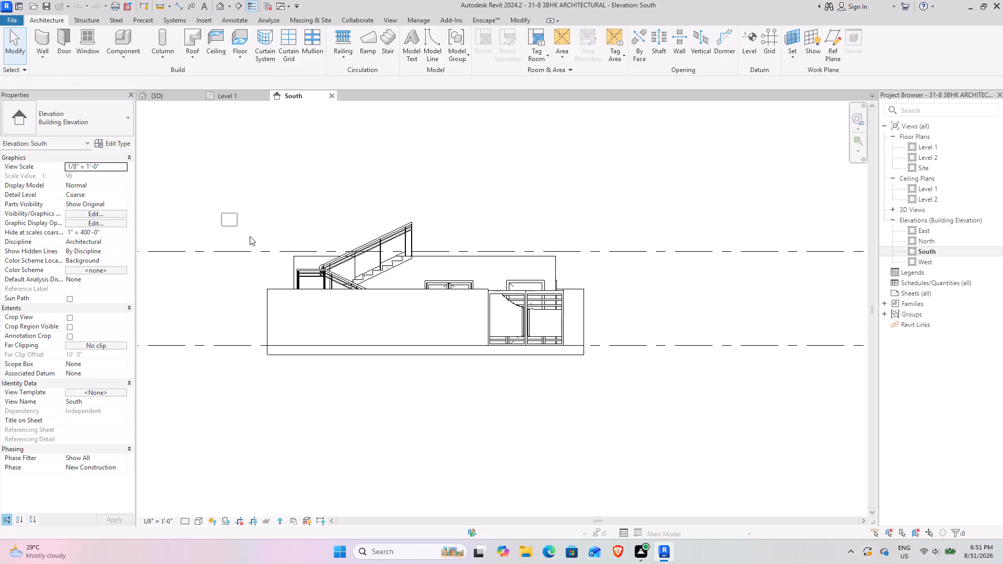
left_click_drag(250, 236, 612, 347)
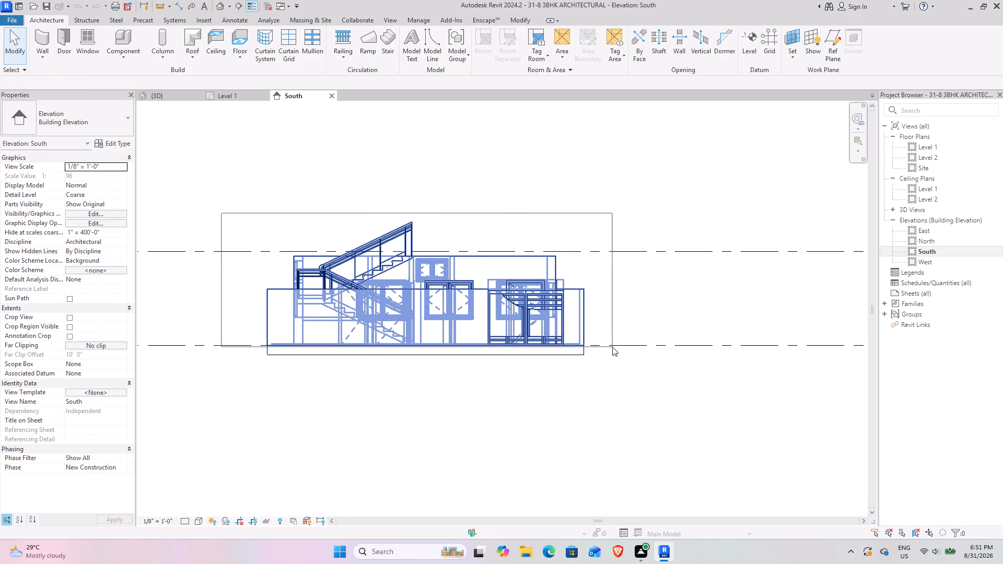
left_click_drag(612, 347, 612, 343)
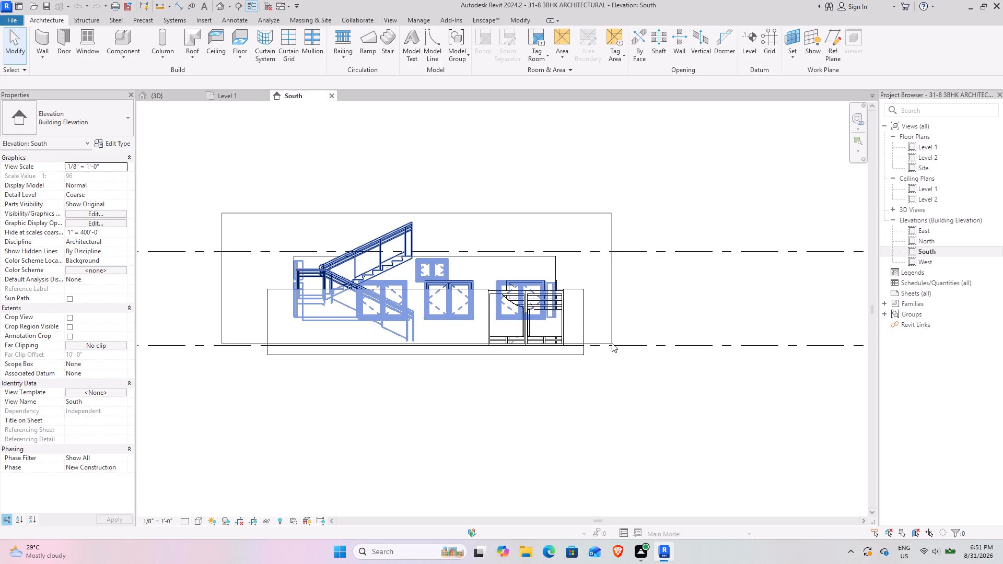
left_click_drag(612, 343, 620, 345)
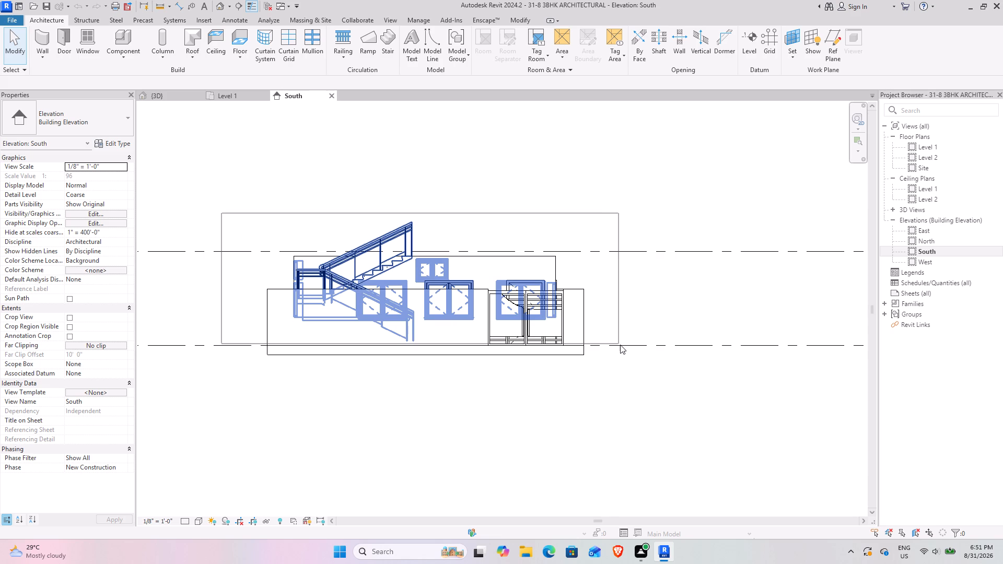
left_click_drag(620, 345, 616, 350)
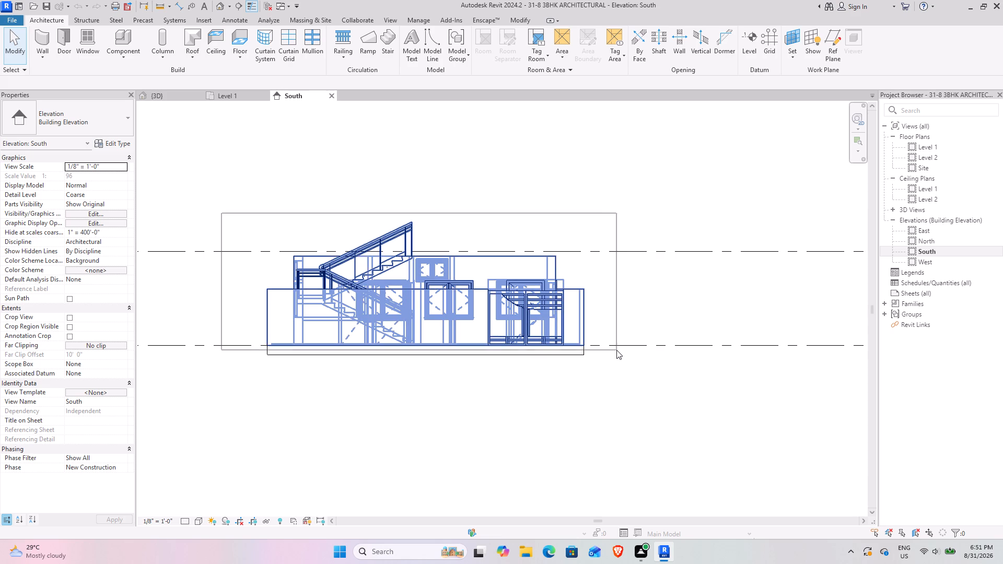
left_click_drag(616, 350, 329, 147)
Select all house elements crossing the band between the compound wall top and Level 2, leaving out the compound wall.
scroll(575, 277, "up", 3)
middle_click_drag(577, 274, 708, 238)
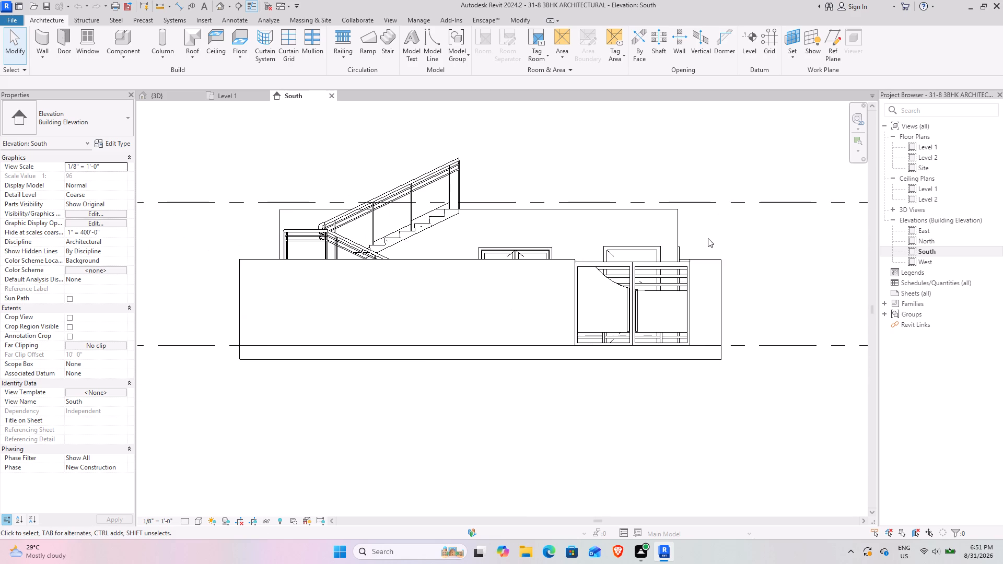
scroll(707, 238, "down", 3)
scroll(774, 236, "up", 1)
middle_click_drag(757, 236, 668, 250)
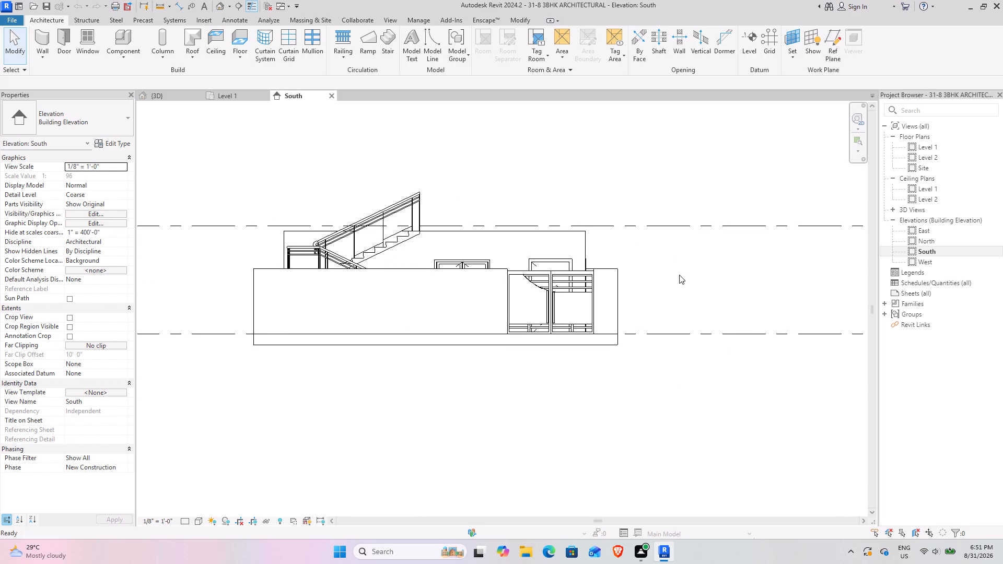
left_click_drag(673, 263, 254, 245)
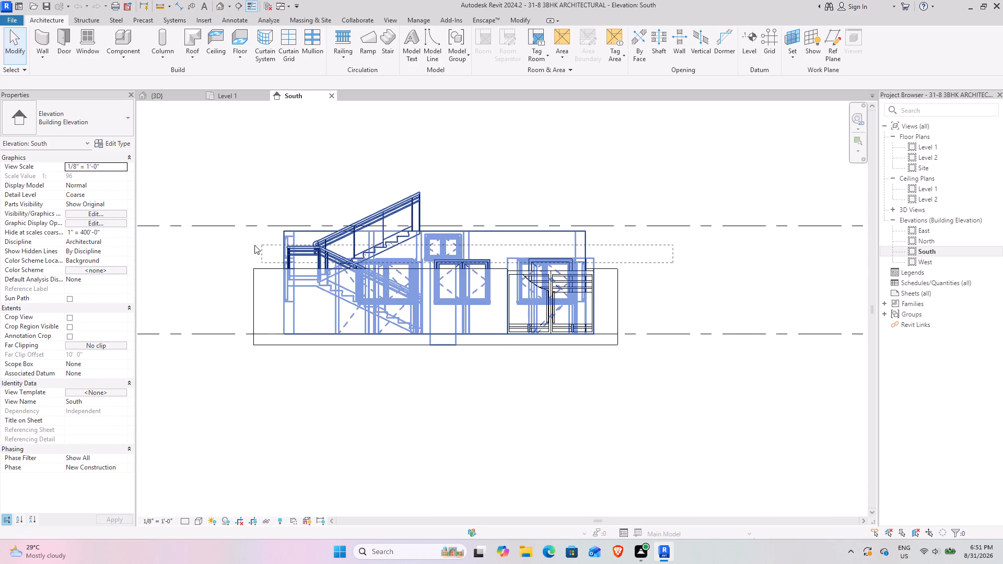
left_click_drag(254, 245, 235, 242)
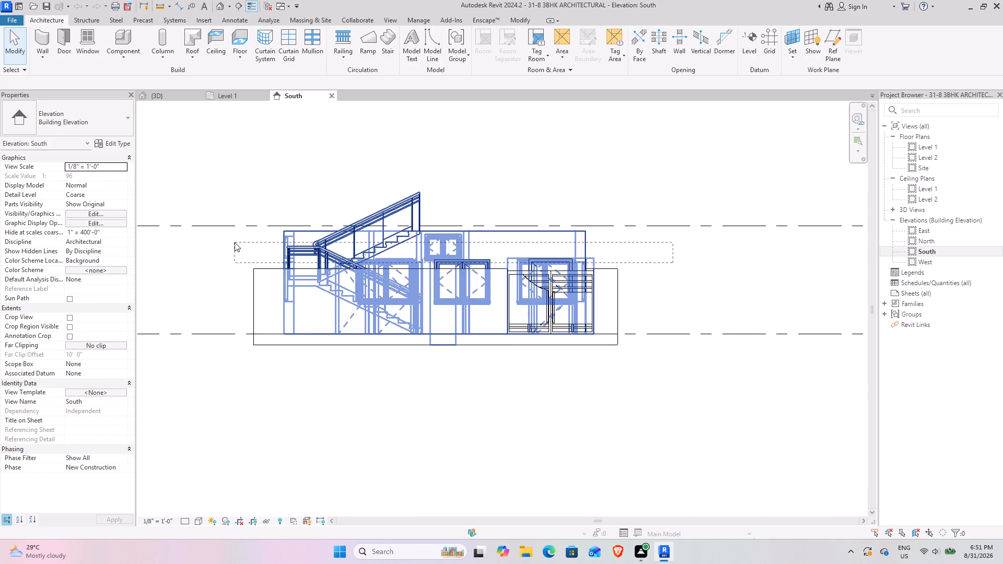
left_click_drag(235, 242, 233, 236)
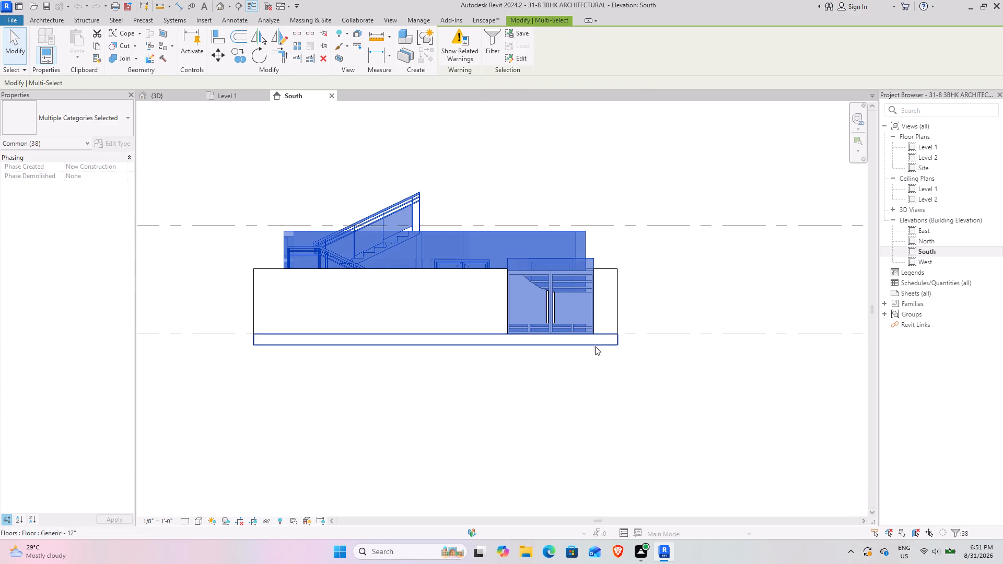
Check the selected elements in 3D, from the whole house down to the compound gate, main door and front windows.
left_click(162, 96)
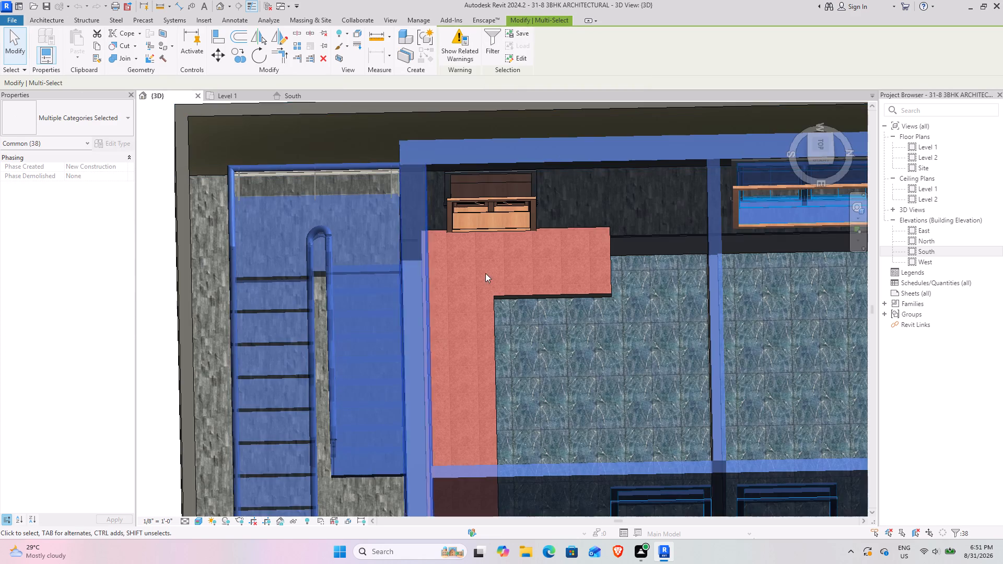
scroll(488, 275, "down", 14)
middle_click_drag(456, 344, 556, 291, "shift")
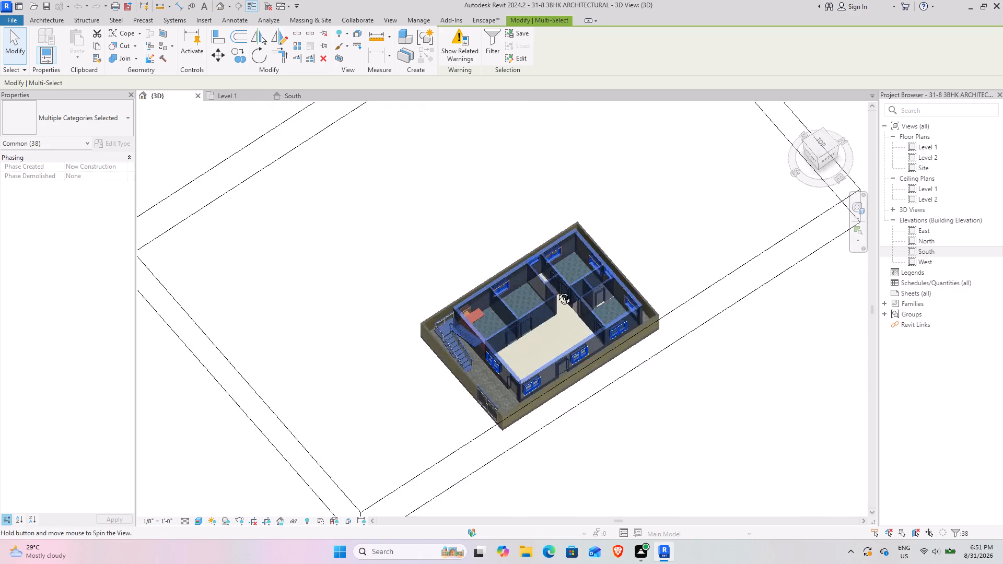
middle_click_drag(556, 291, 541, 324, "shift")
scroll(551, 350, "up", 2)
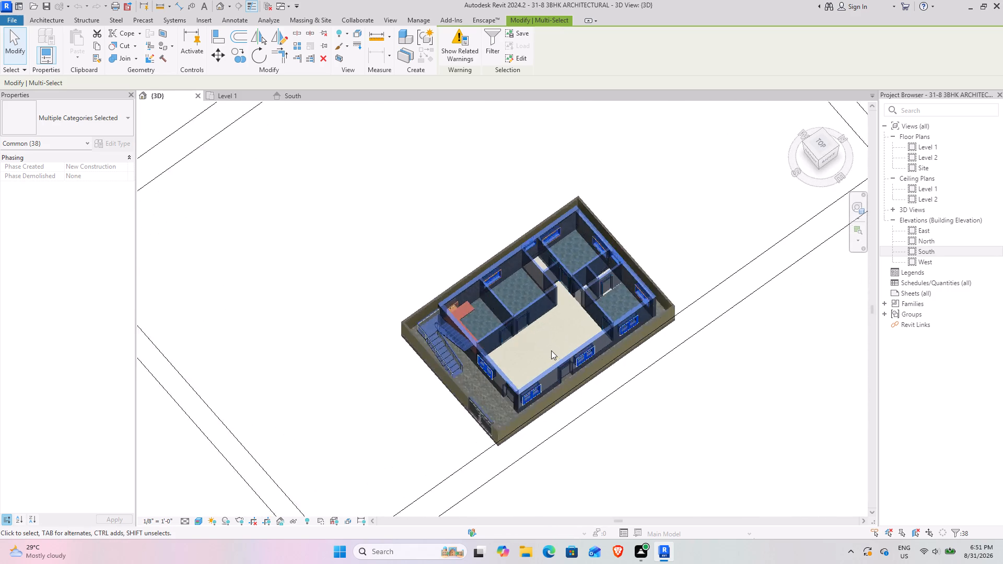
scroll(551, 350, "up", 3)
middle_click_drag(460, 364, 510, 210, "shift")
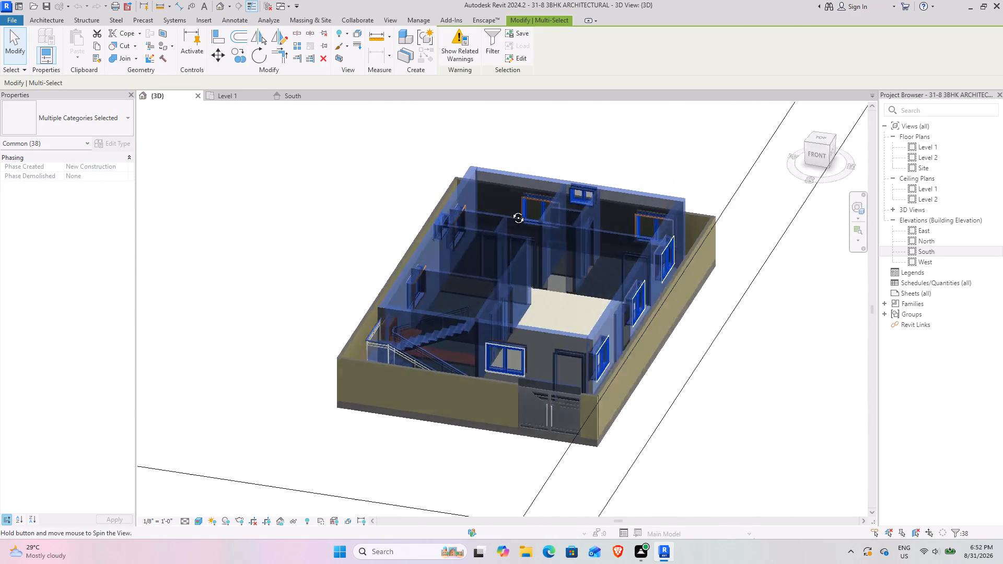
middle_click_drag(510, 210, 476, 240, "shift")
scroll(471, 427, "up", 8)
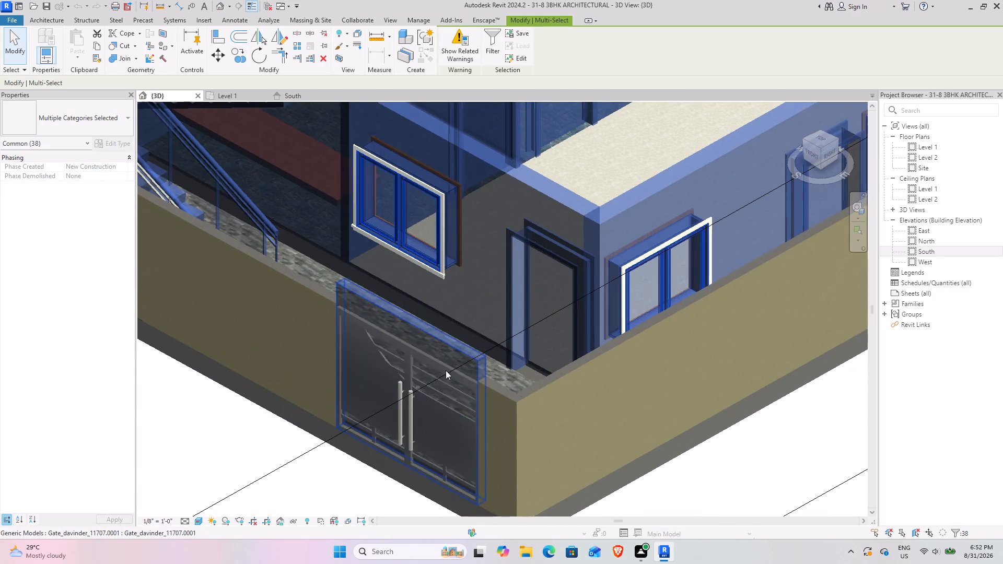
scroll(451, 297, "down", 6)
middle_click_drag(513, 307, 431, 368)
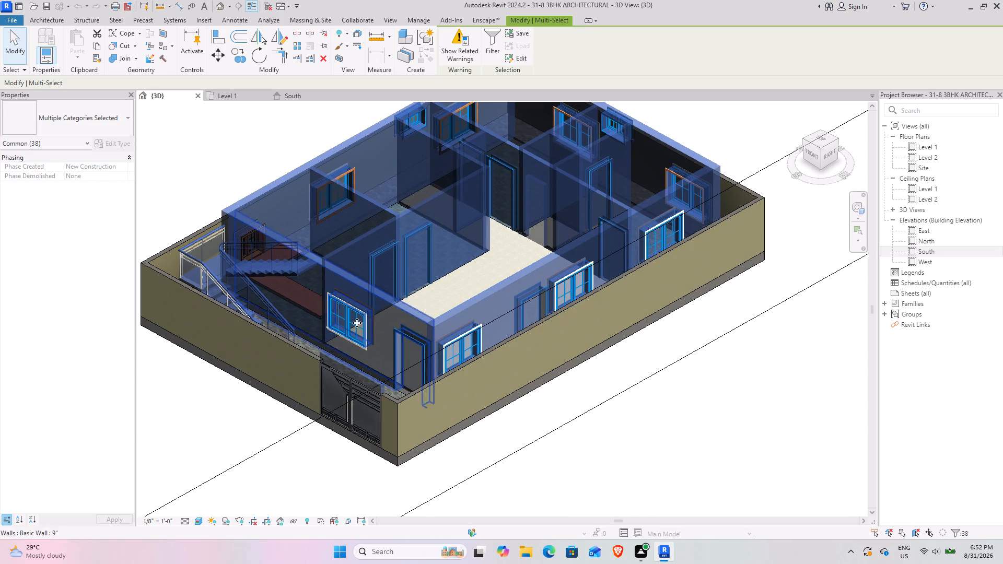
Check in 3D which walls, doors, windows, stairs, floors and kitchen counter are included in the selection.
scroll(401, 201, "down", 5)
scroll(405, 207, "up", 2)
scroll(407, 210, "down", 2)
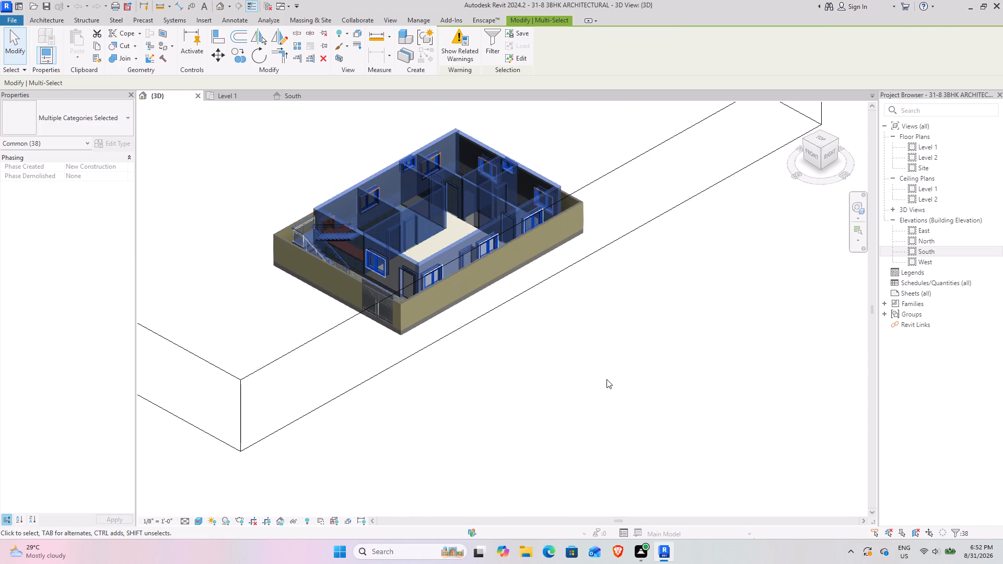
scroll(325, 247, "up", 5)
scroll(462, 275, "up", 4)
middle_click_drag(439, 279, 357, 280)
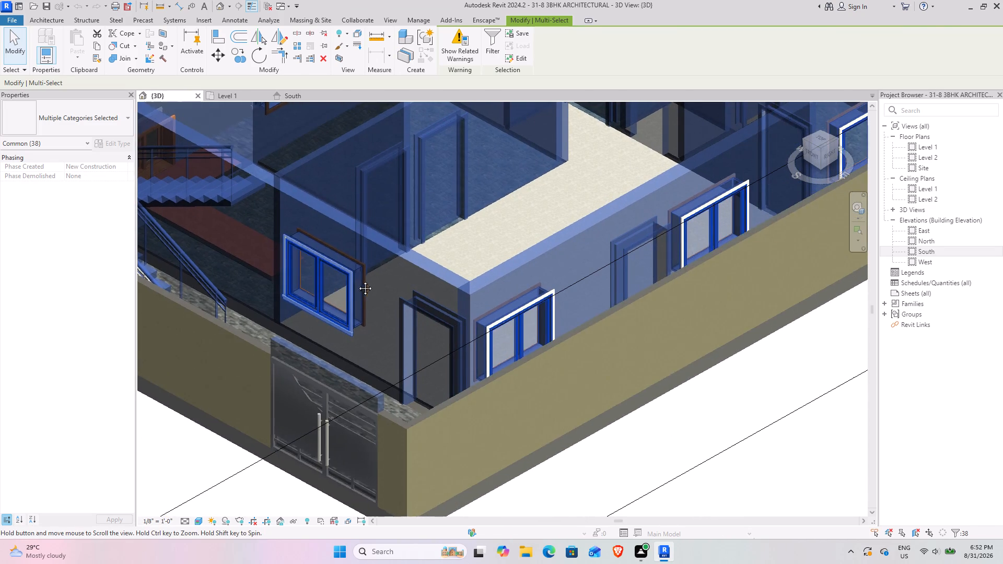
middle_click_drag(357, 280, 357, 280)
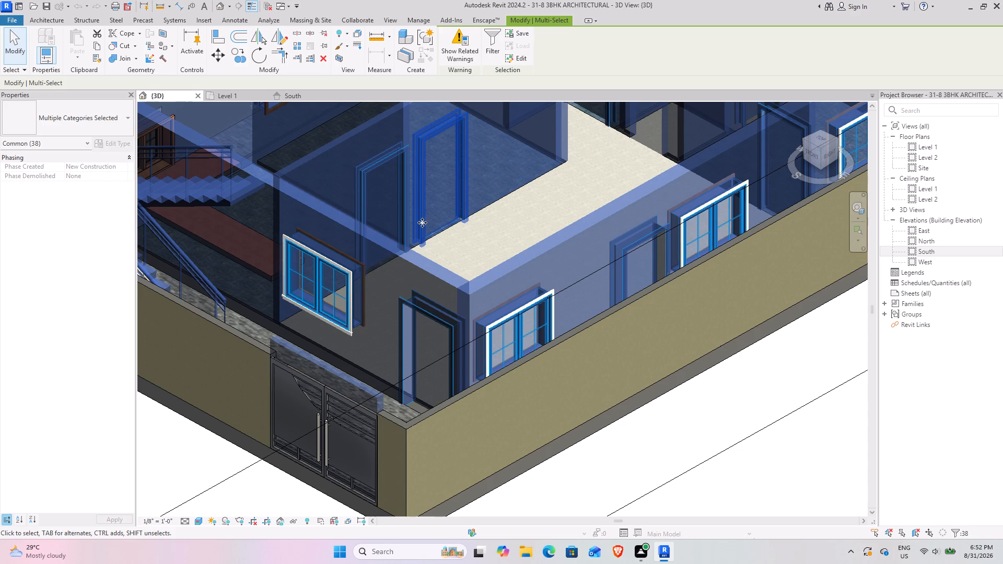
scroll(422, 222, "down", 3)
middle_click_drag(526, 234, 544, 318, "shift")
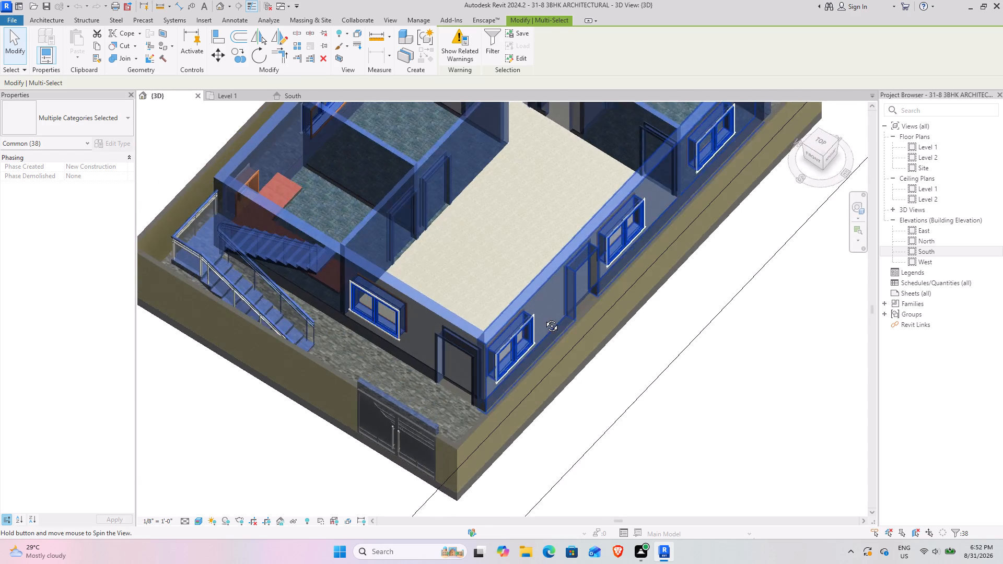
middle_click_drag(544, 318, 400, 336, "shift")
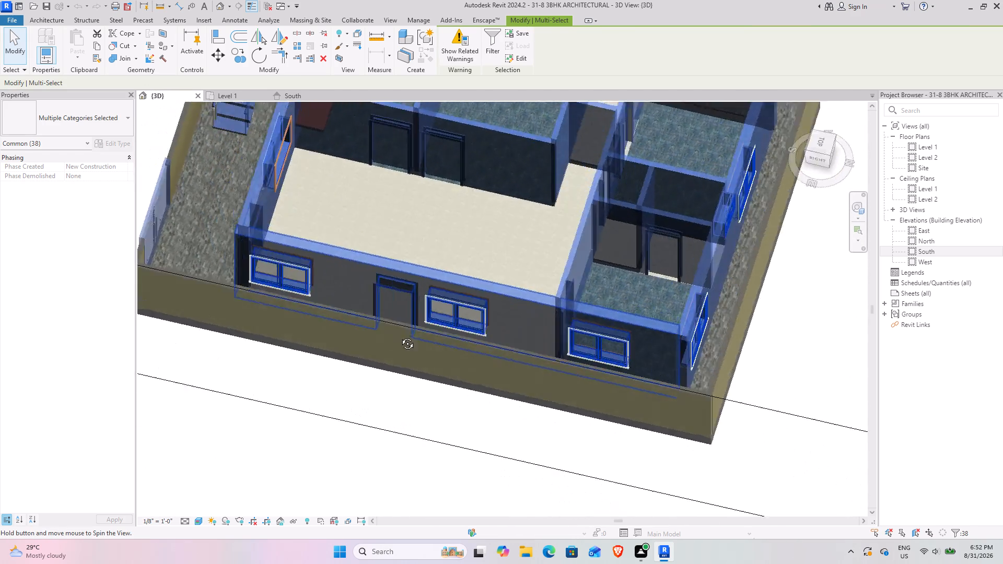
middle_click_drag(400, 336, 479, 370, "shift")
middle_click_drag(426, 225, 419, 336)
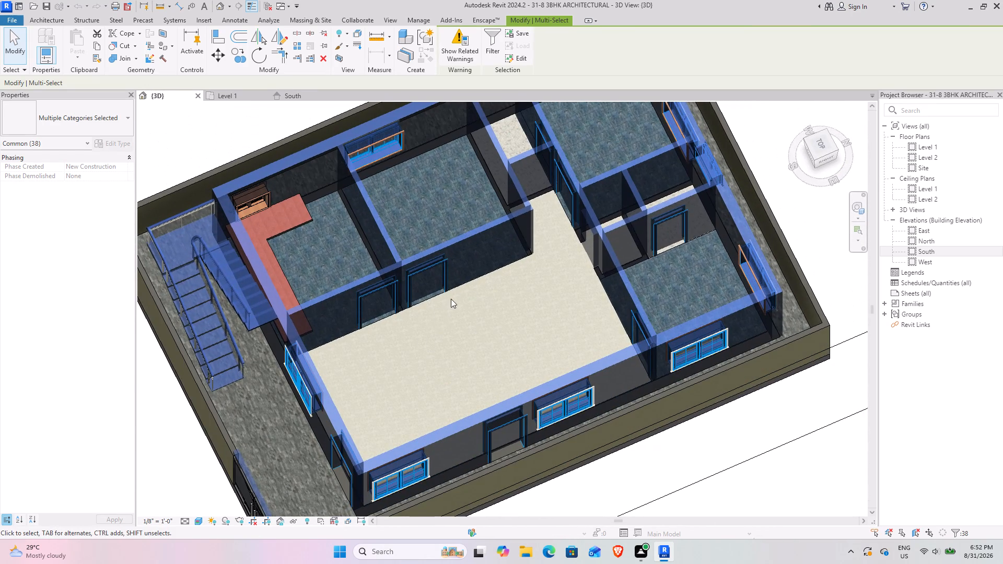
Add the hall floor, L-shaped kitchen counter, bedroom floor and toilet flooring to the selection.
left_click(462, 288, "ctrl")
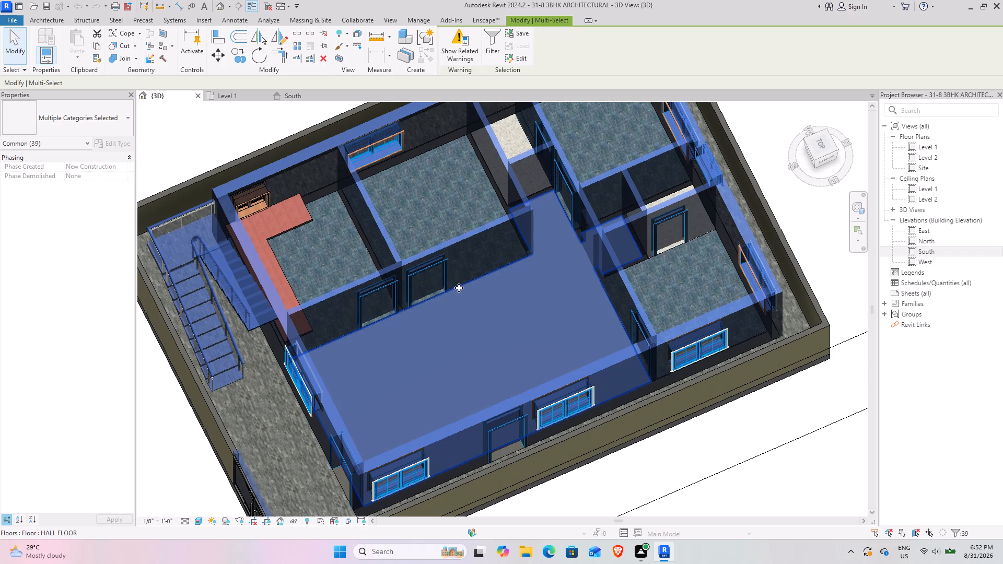
left_click(290, 230, "ctrl")
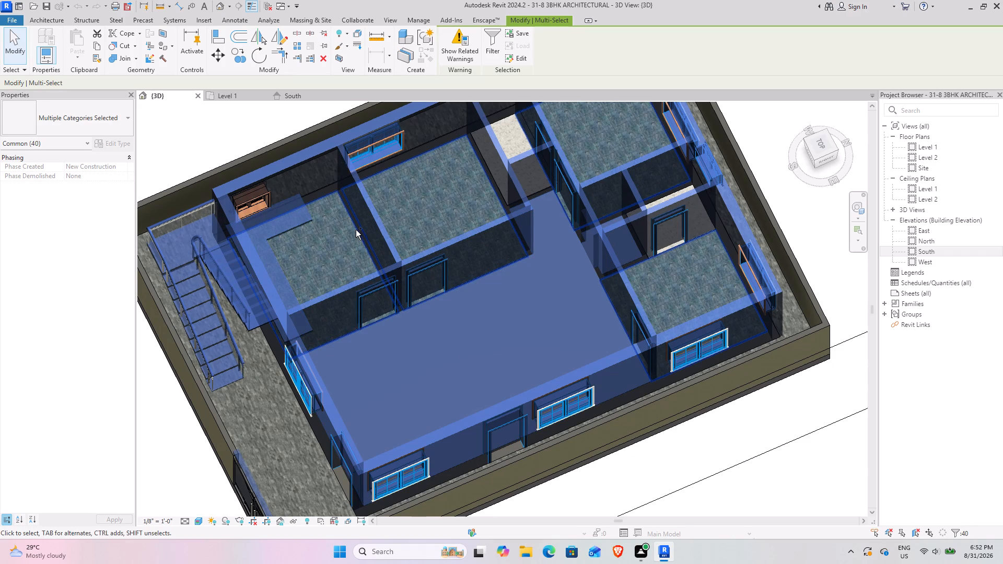
left_click(356, 230, "ctrl")
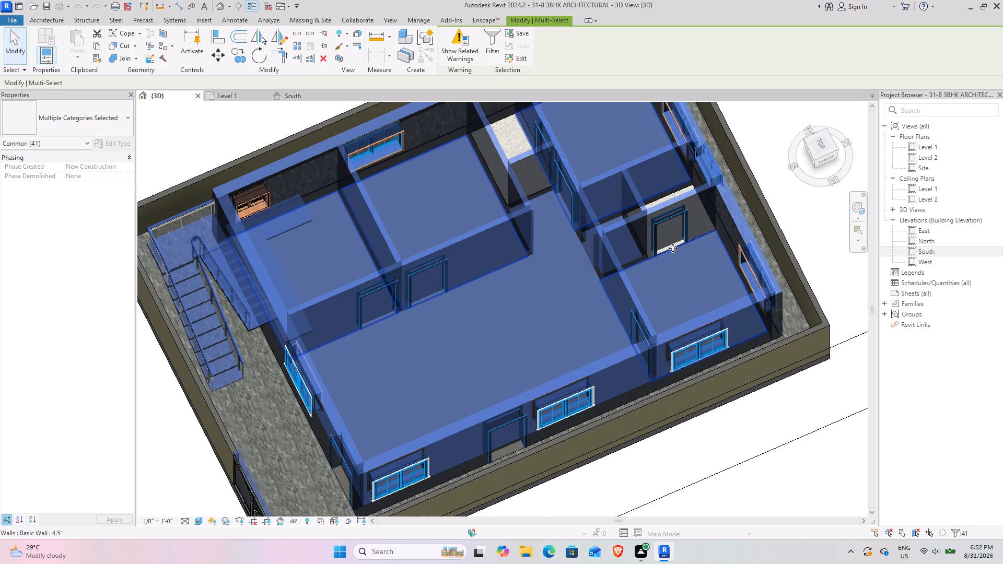
scroll(671, 248, "up", 10)
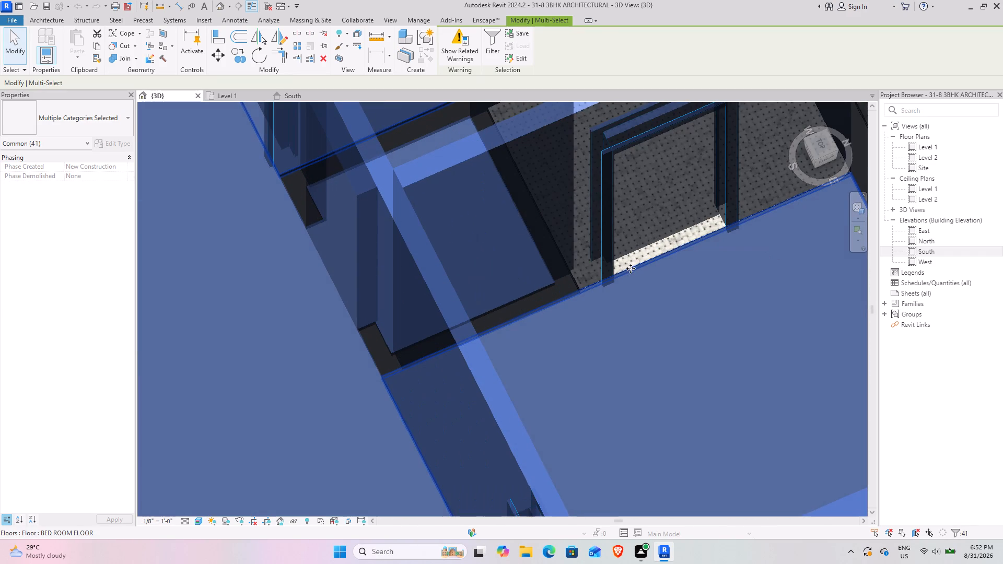
left_click(646, 262, "ctrl")
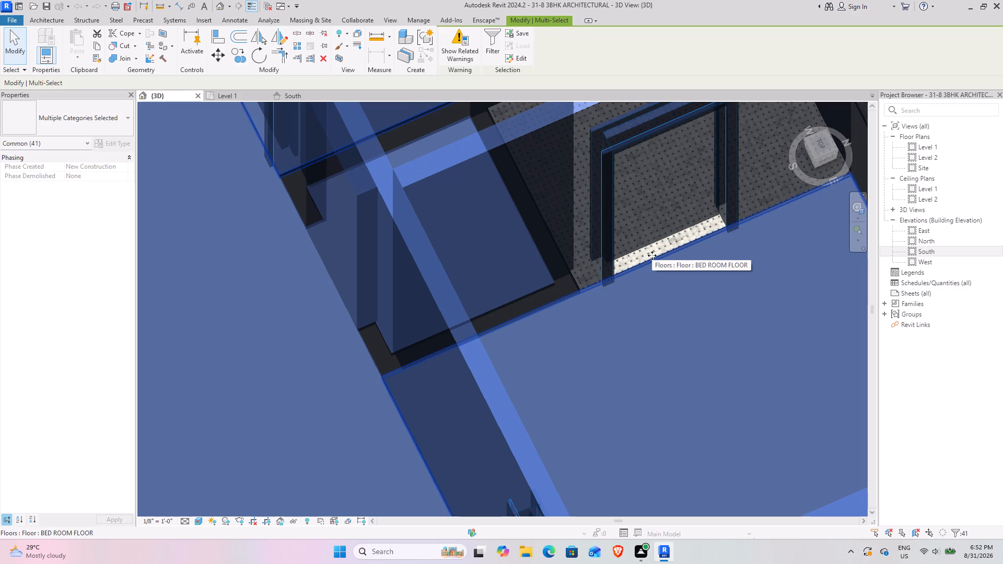
key("Tab")
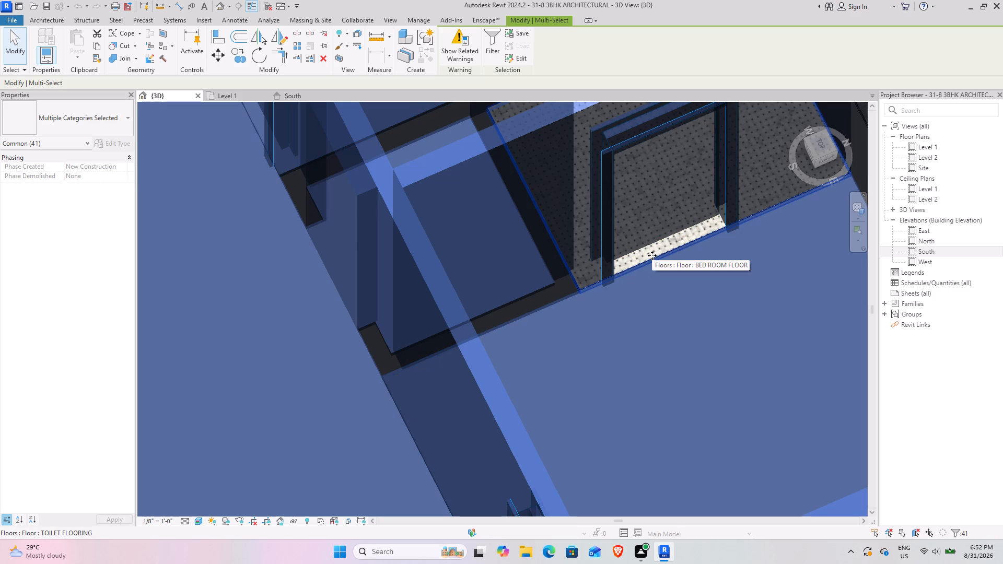
left_click(652, 255, "ctrl")
Copy the selected house elements and paste them aligned to Level 2.
scroll(479, 256, "down", 10)
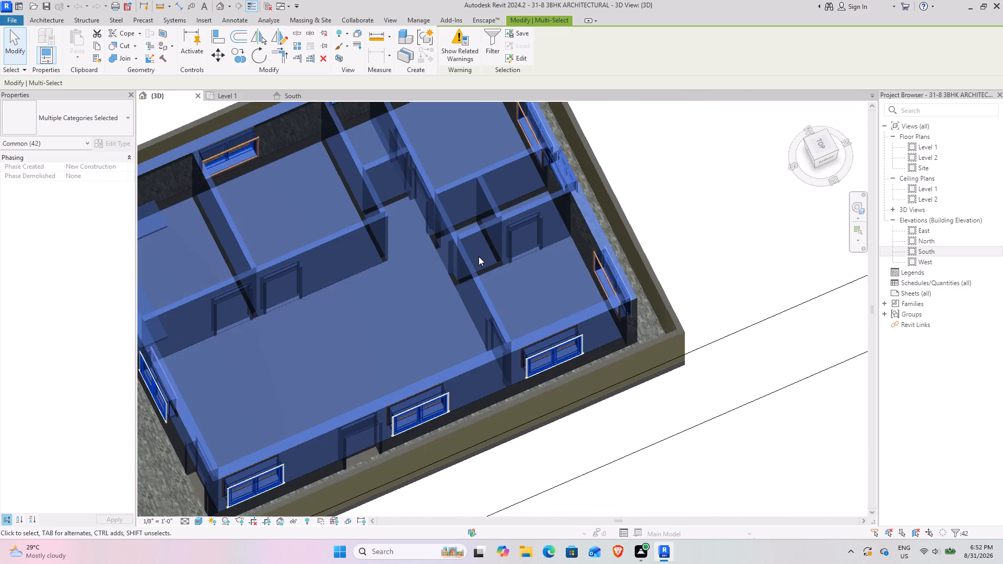
scroll(479, 256, "down", 5)
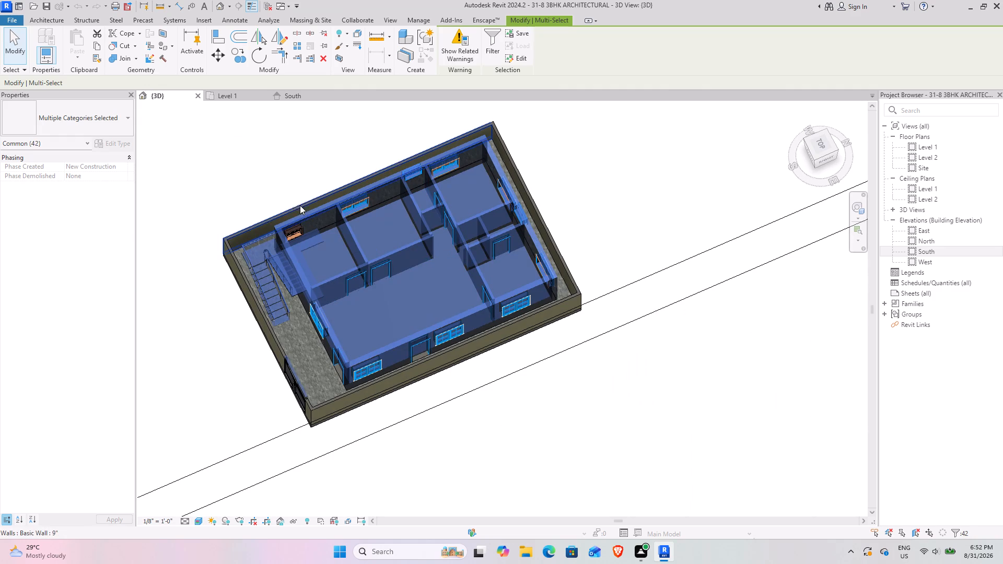
left_click(102, 44)
left_click(83, 54)
left_click(124, 94)
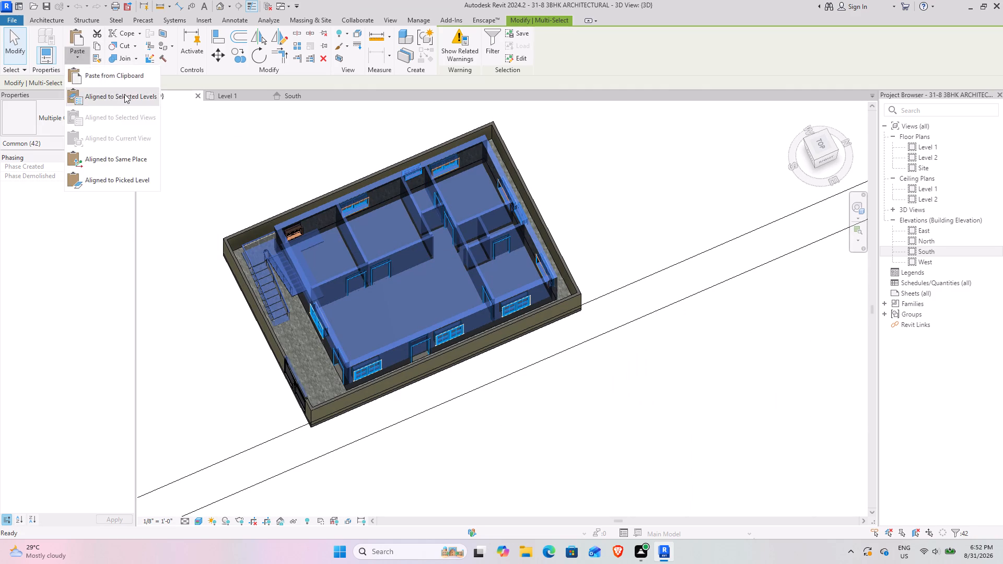
left_click(461, 216)
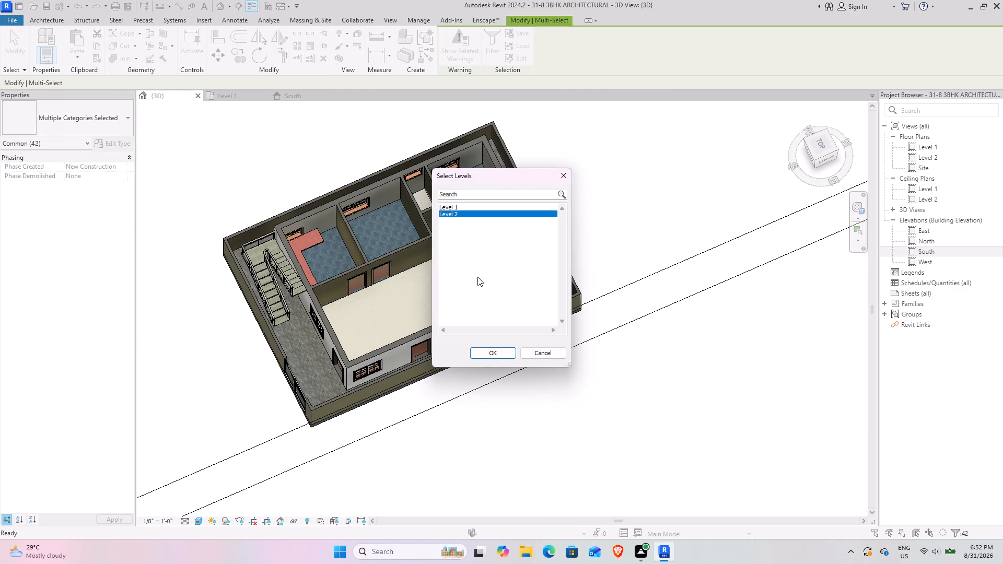
left_click(484, 355)
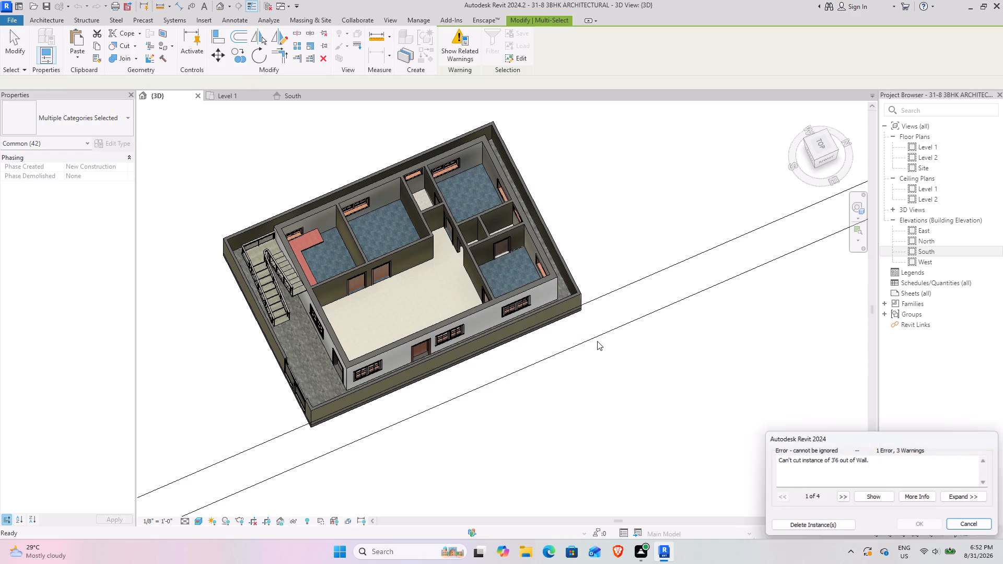
Examine the pasted upper floor in 3D and in the South elevation, checking its walls, staircase, window and doors against Level 2.
scroll(649, 357, "down", 2)
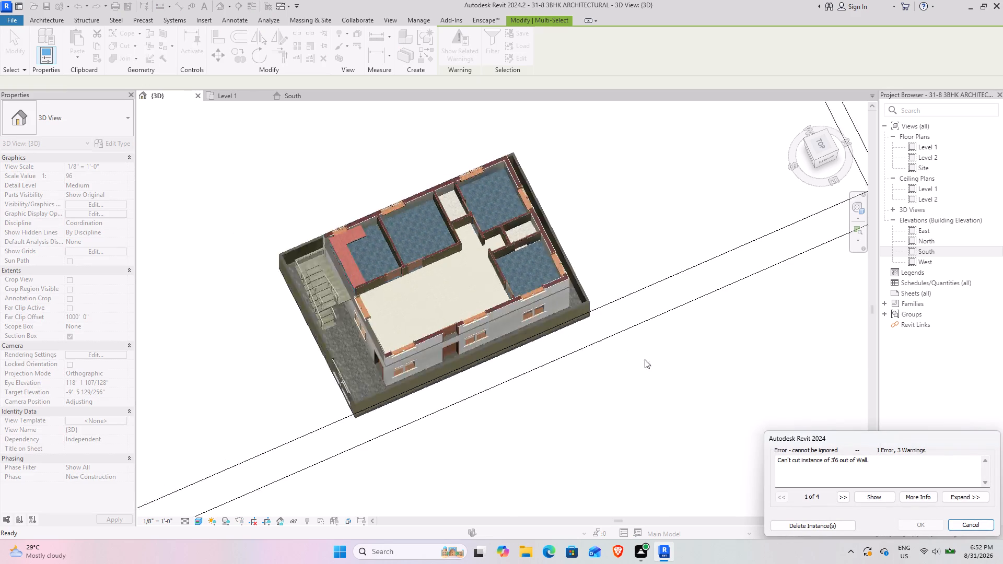
scroll(645, 359, "down", 2)
middle_click_drag(487, 358, 605, 202, "shift")
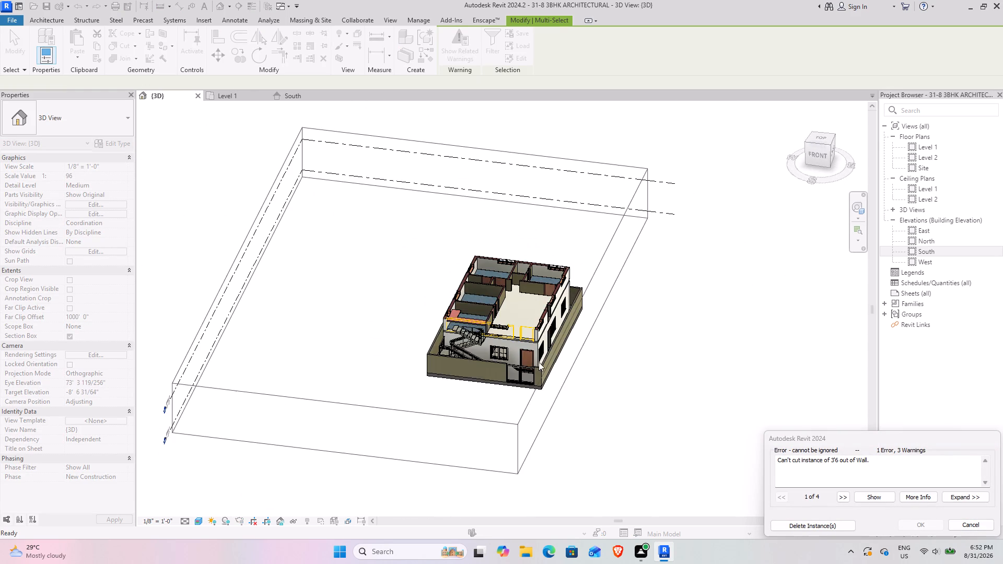
scroll(507, 349, "up", 10)
scroll(561, 298, "down", 4)
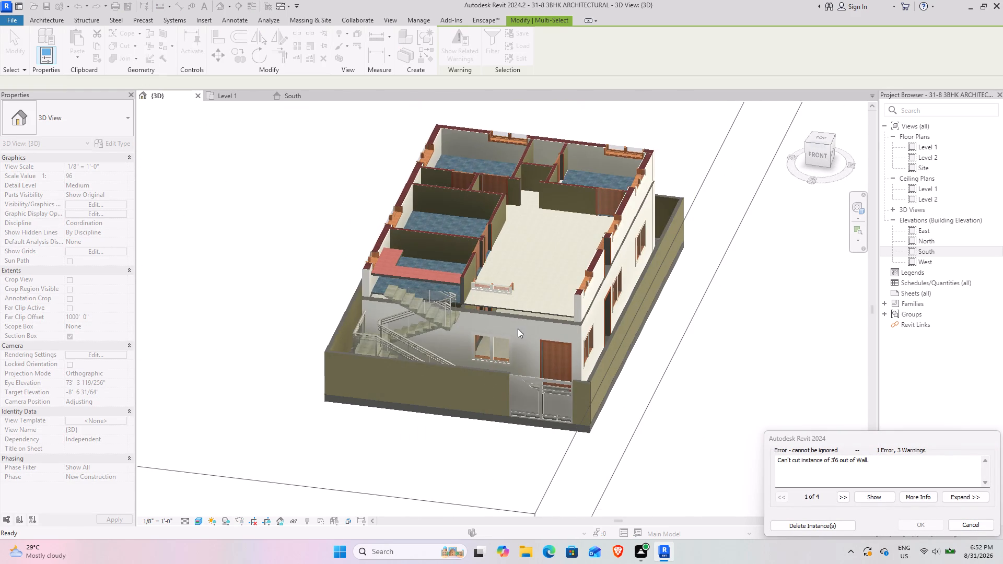
middle_click_drag(509, 326, 453, 285, "shift")
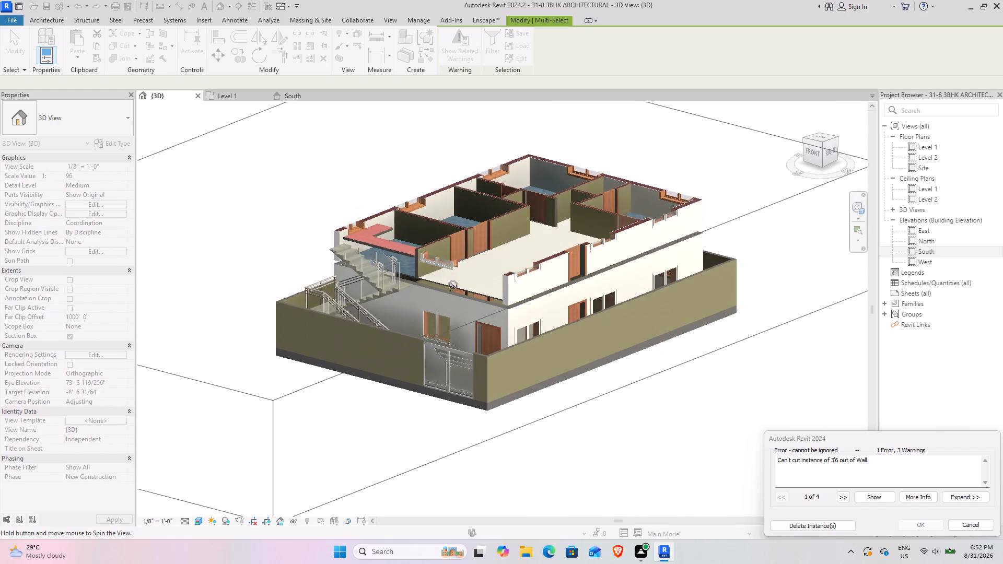
middle_click_drag(453, 285, 463, 295, "shift")
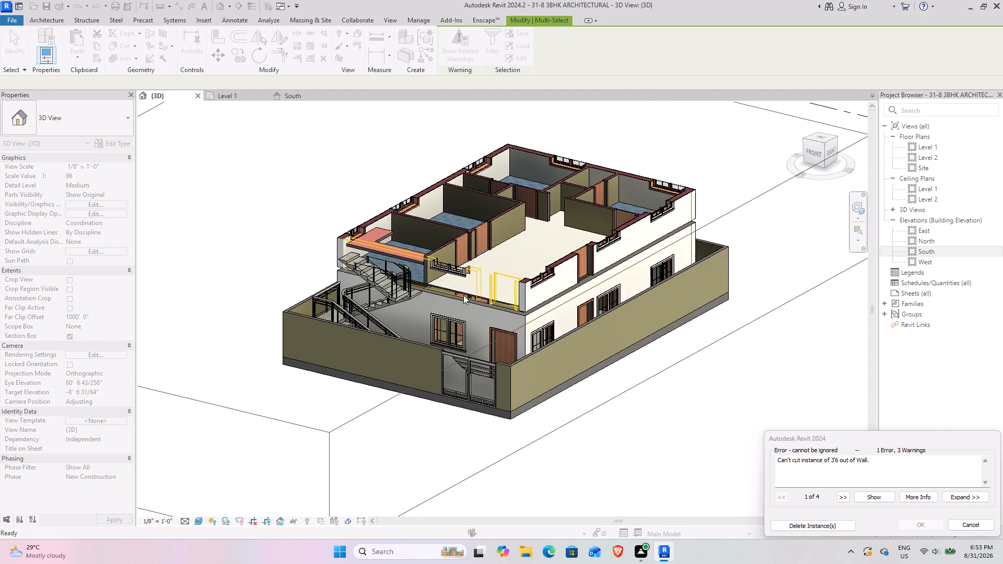
scroll(463, 273, "up", 2)
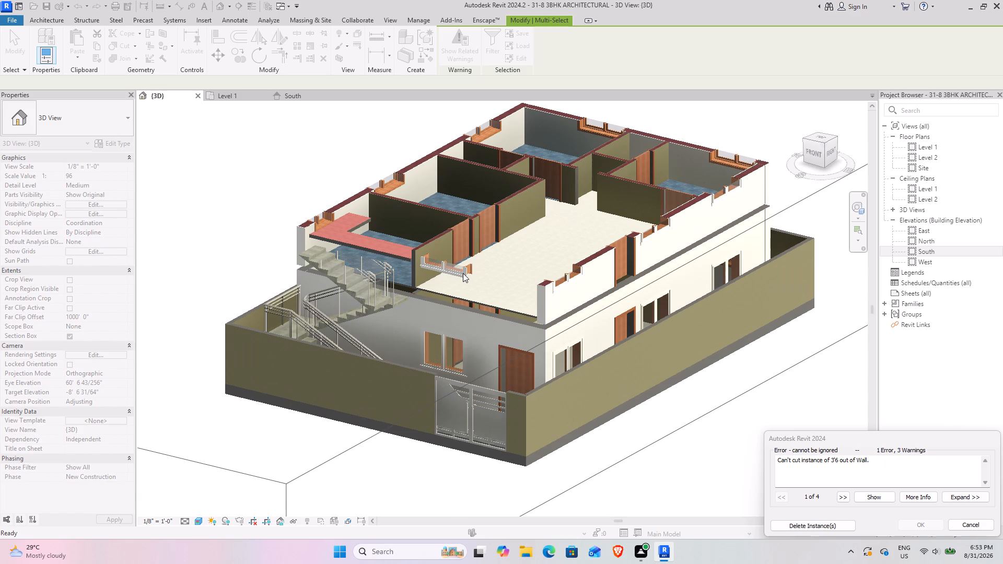
left_click(310, 99)
scroll(526, 210, "down", 3)
middle_click_drag(526, 211, 501, 313)
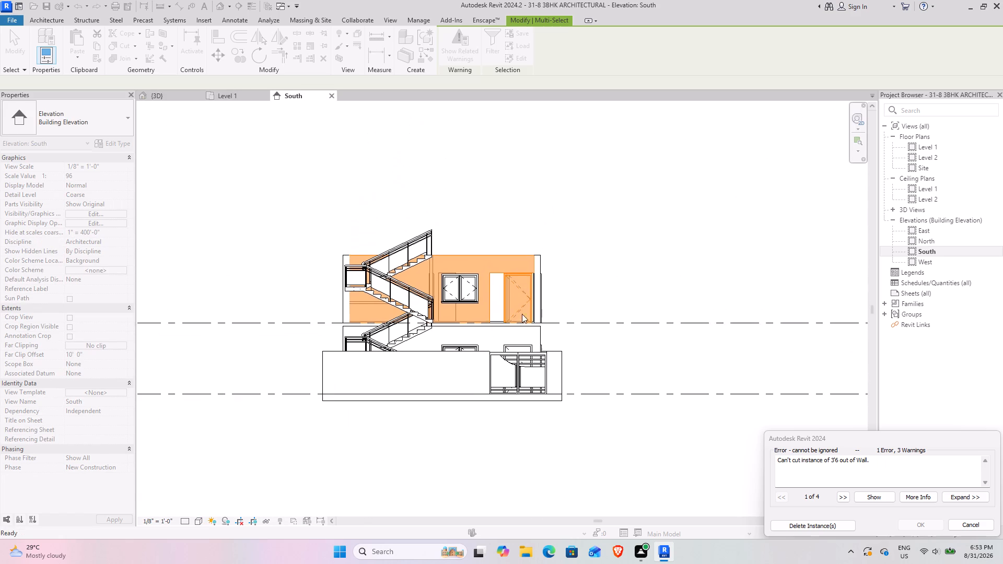
scroll(519, 284, "up", 3)
scroll(475, 289, "up", 4)
middle_click_drag(434, 330, 500, 316)
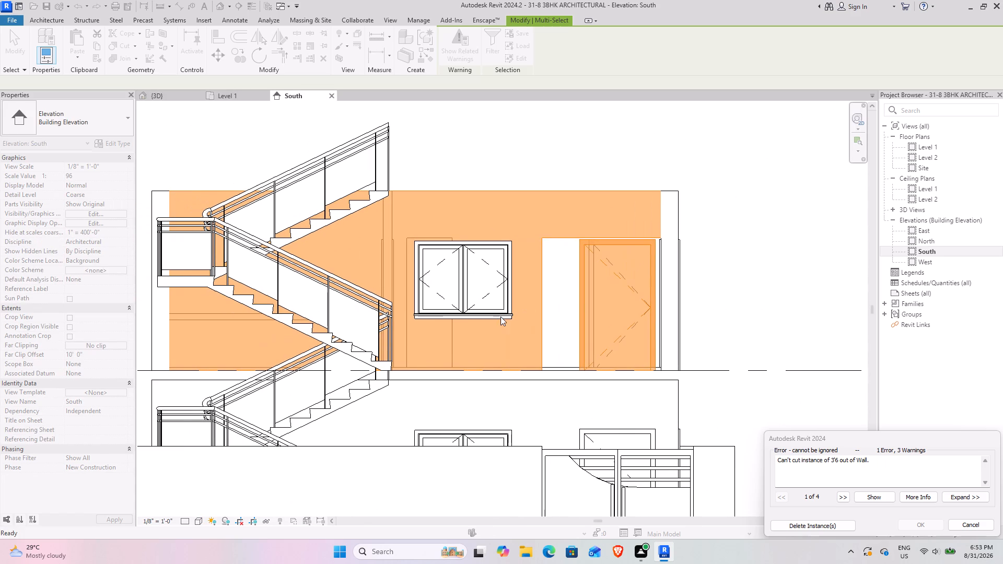
Resolve the paste error by deleting the 3'6 instance that cannot be cut out of the wall.
left_click(736, 271)
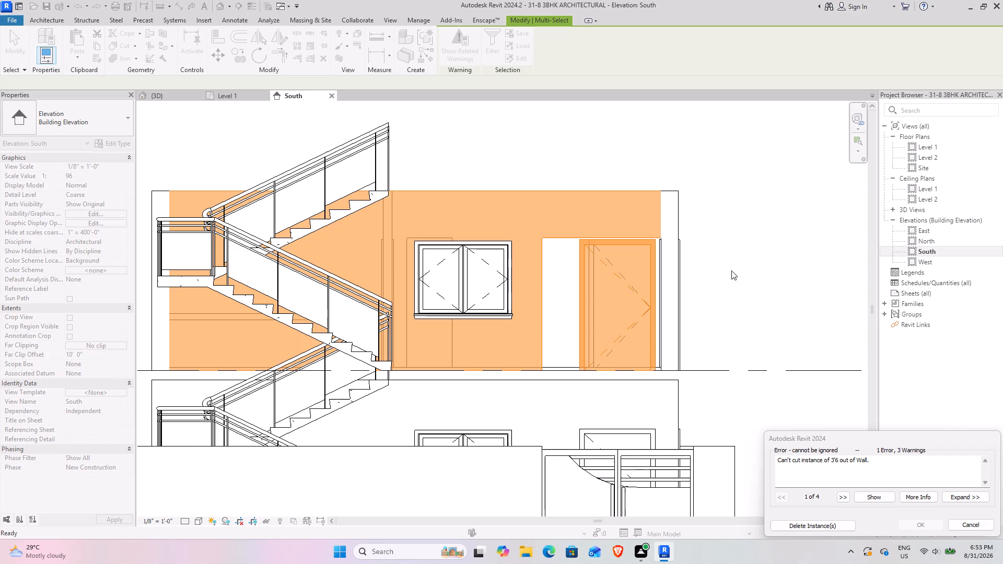
scroll(398, 281, "down", 4)
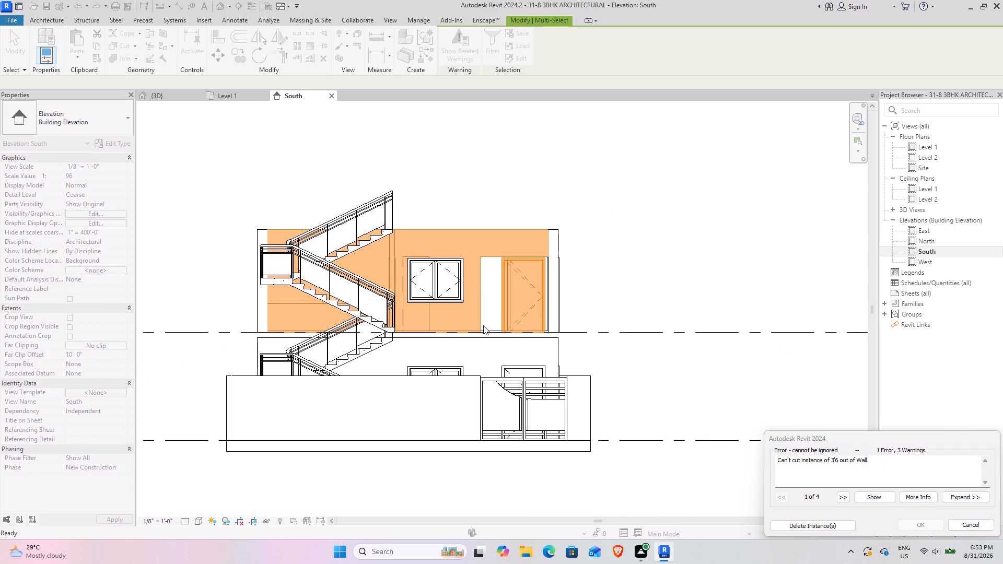
left_click(809, 527)
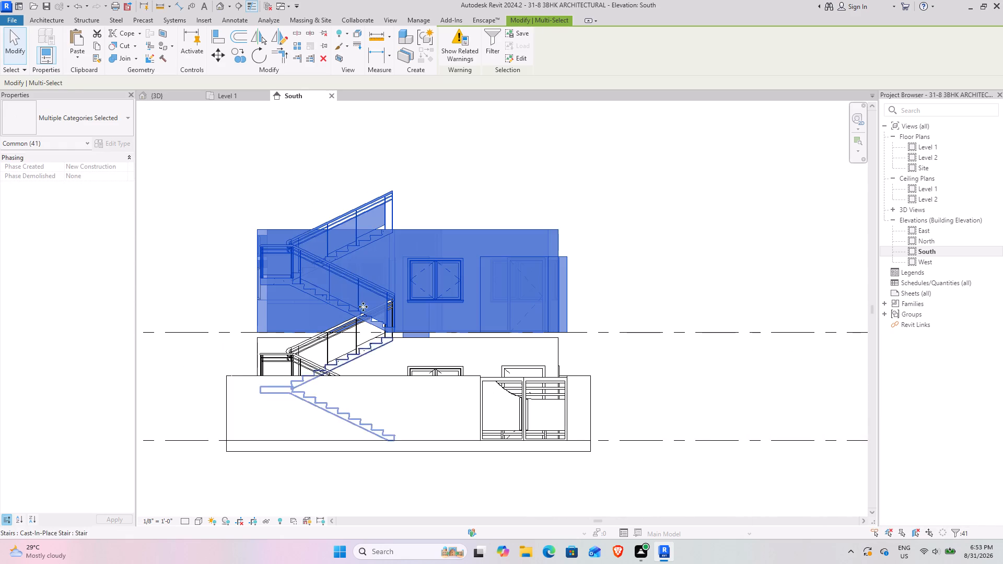
Raise the top of the 3D view's section box above the upper-floor walls and staircase.
left_click(165, 93)
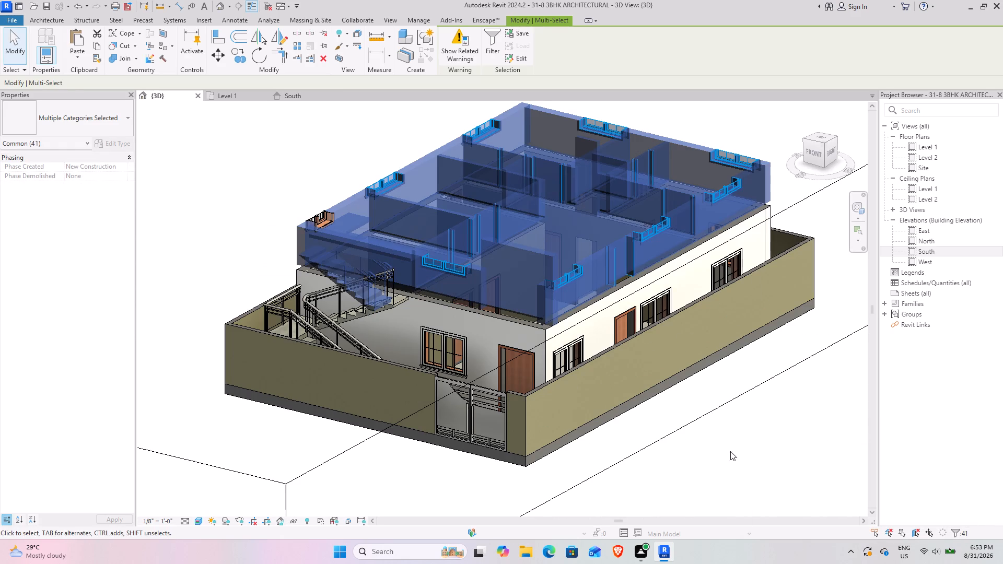
left_click(706, 462)
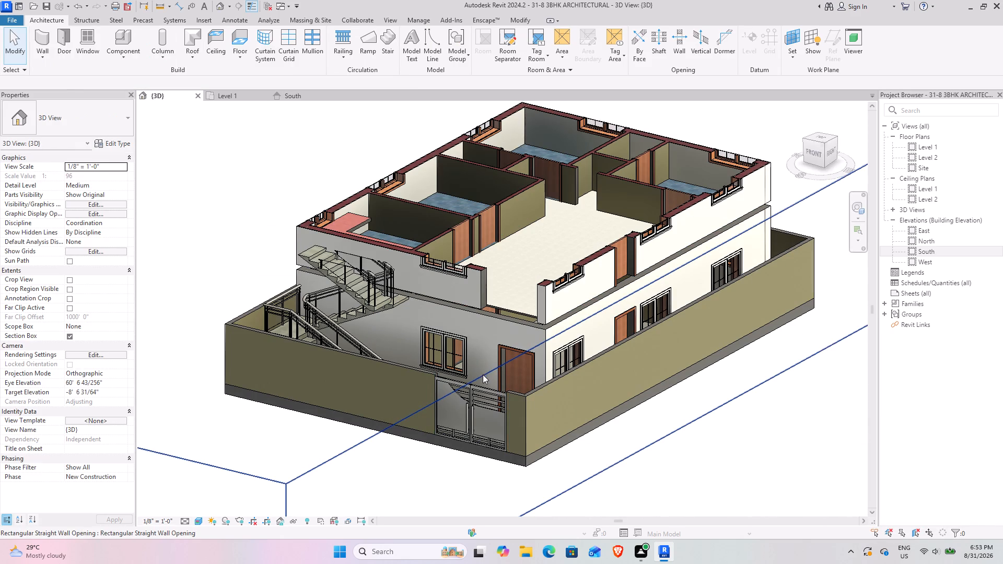
left_click(483, 374)
scroll(466, 371, "down", 5)
left_click_drag(382, 254, 400, 183)
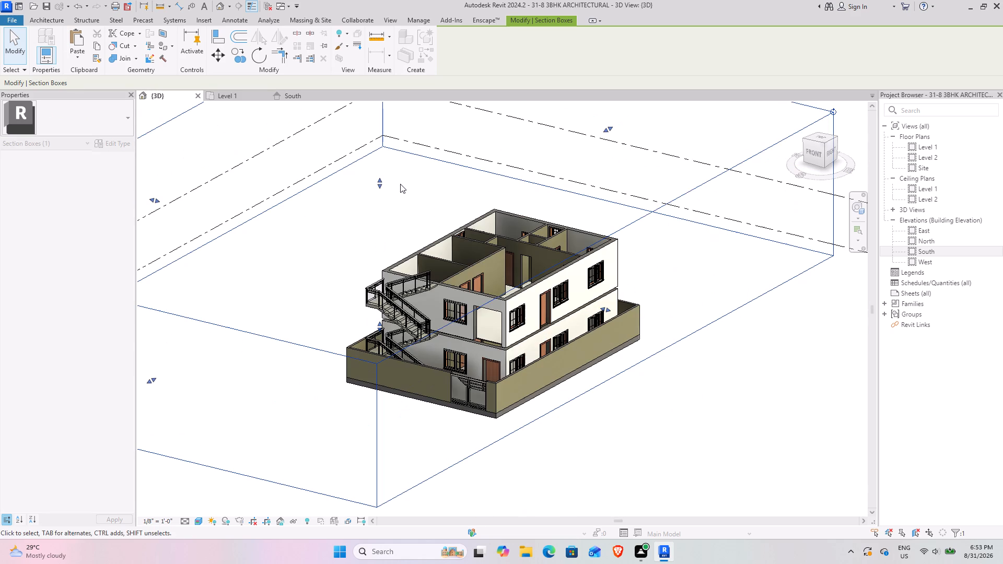
left_click_drag(378, 187, 376, 163)
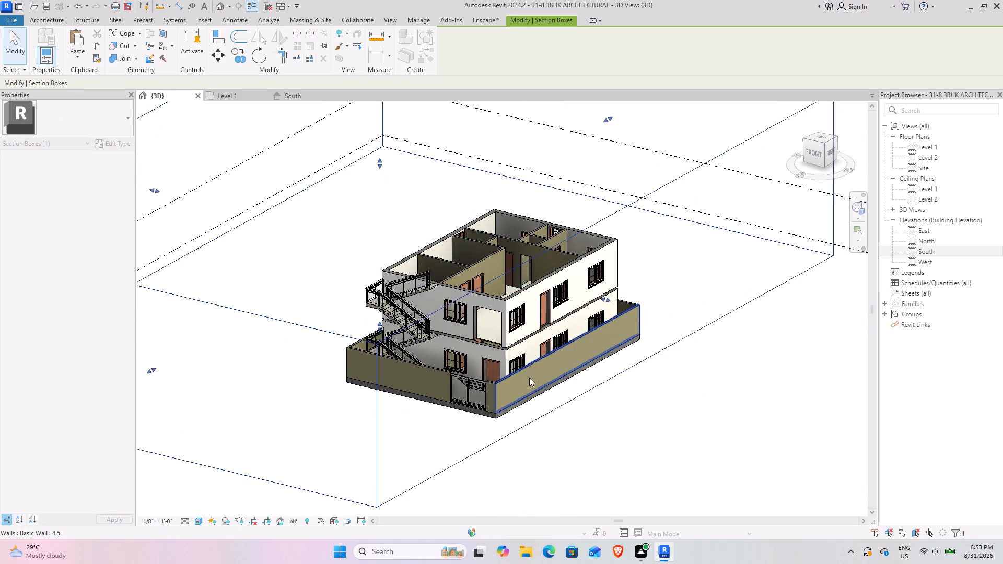
Inspect the two-storey house in 3D from several sides, including the upper rooms, floors, kitchen counter, stairs and wall opening.
middle_click_drag(524, 379, 654, 421)
scroll(550, 290, "up", 5)
scroll(613, 331, "down", 4)
middle_click_drag(637, 350, 549, 471)
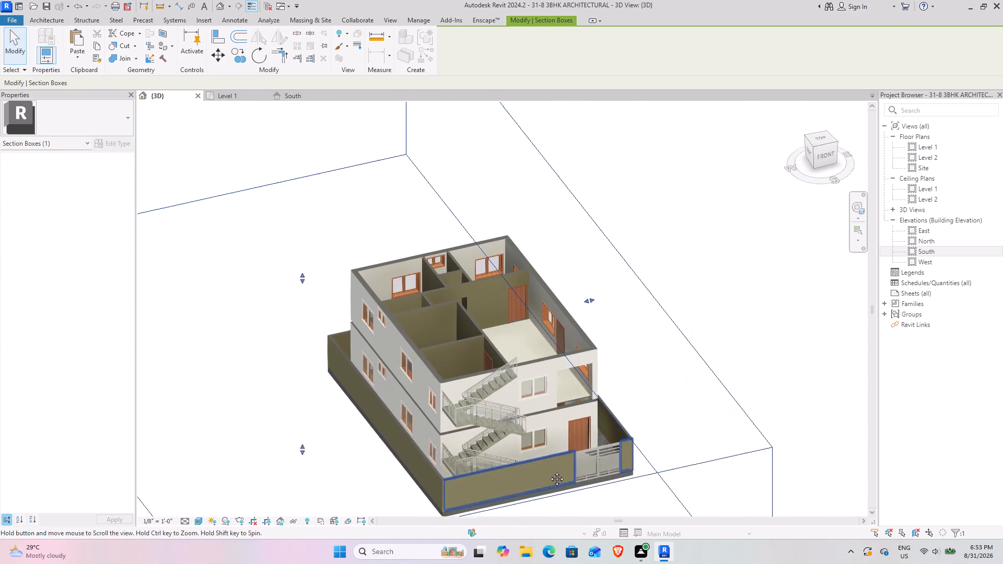
middle_click_drag(549, 471, 549, 473)
scroll(475, 400, "up", 5)
middle_click_drag(579, 402, 462, 488, "shift")
middle_click_drag(460, 487, 702, 228)
middle_click_drag(674, 242, 667, 247, "shift")
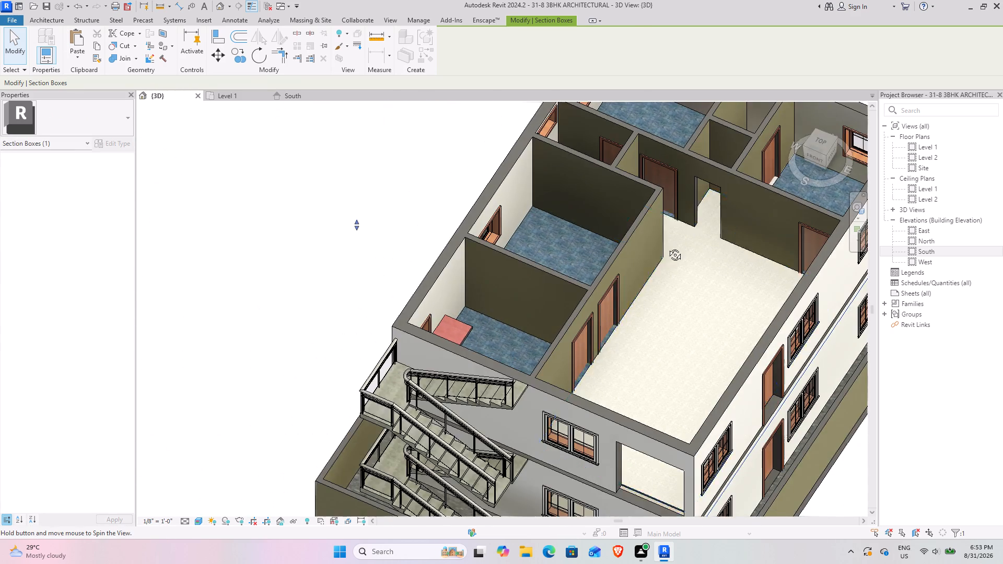
middle_click_drag(667, 247, 639, 207, "shift")
scroll(604, 323, "down", 5)
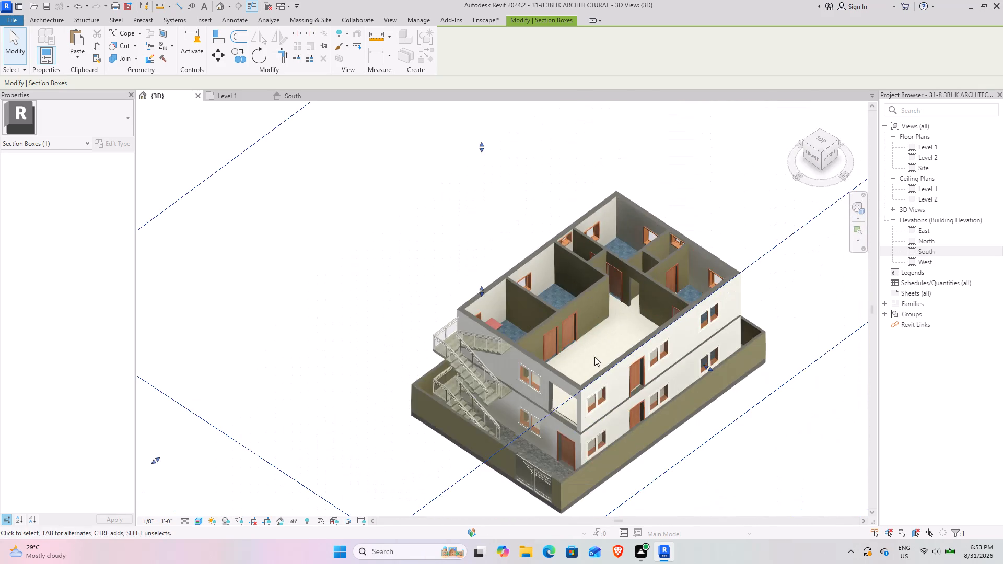
middle_click_drag(573, 351, 580, 205, "shift")
middle_click_drag(587, 208, 587, 212)
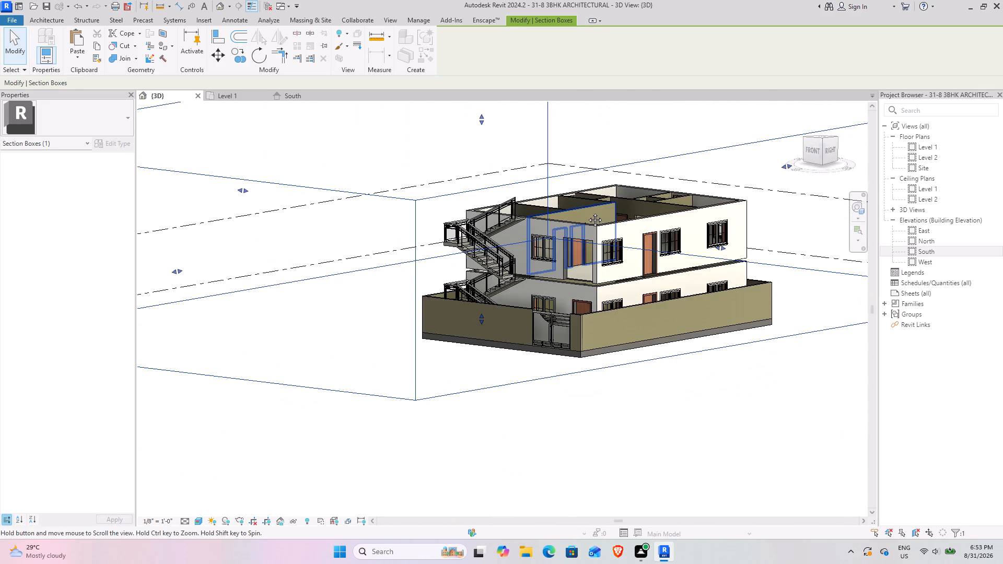
middle_click_drag(587, 212, 535, 276)
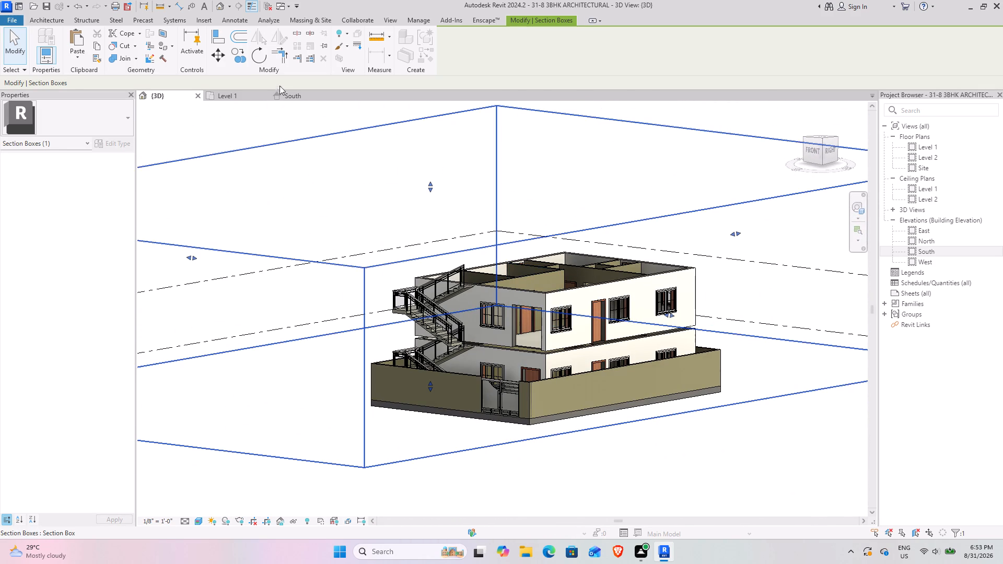
Create a new level 10' above Level 2 in the South elevation, offset from the Level 2 line.
left_click(303, 100)
left_click(763, 327)
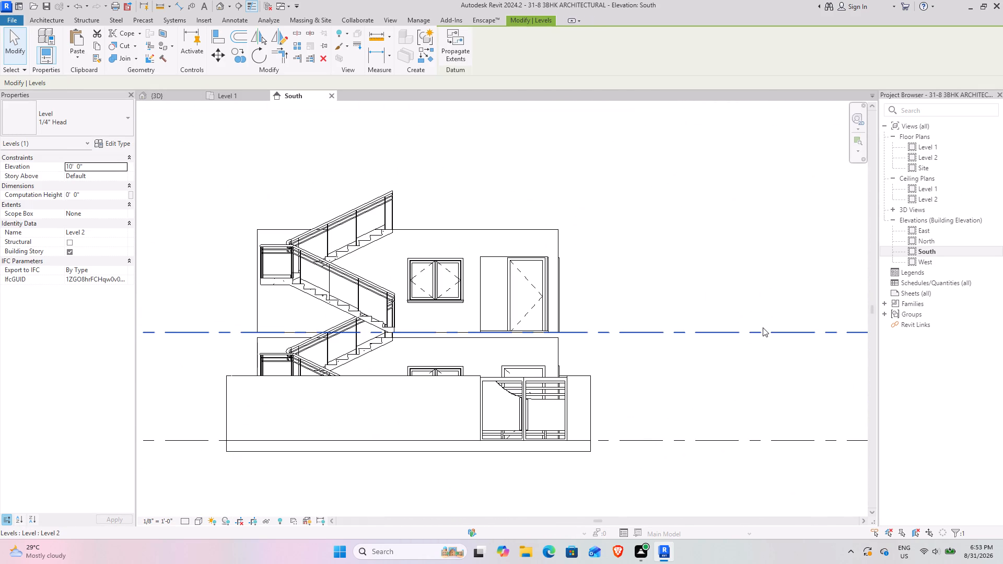
key("c")
key("s")
left_click(460, 35)
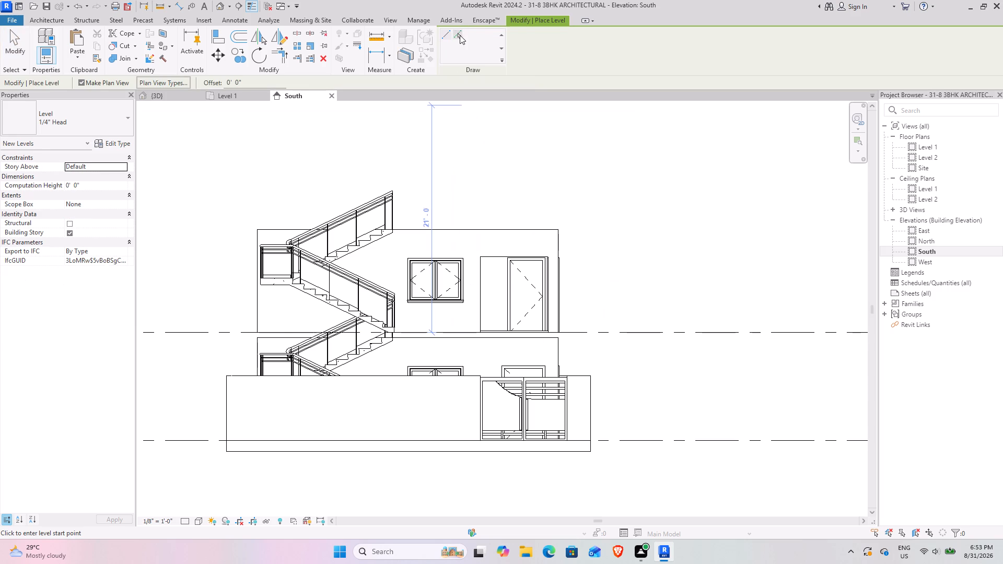
left_click(256, 83)
left_click_drag(256, 83, 204, 83)
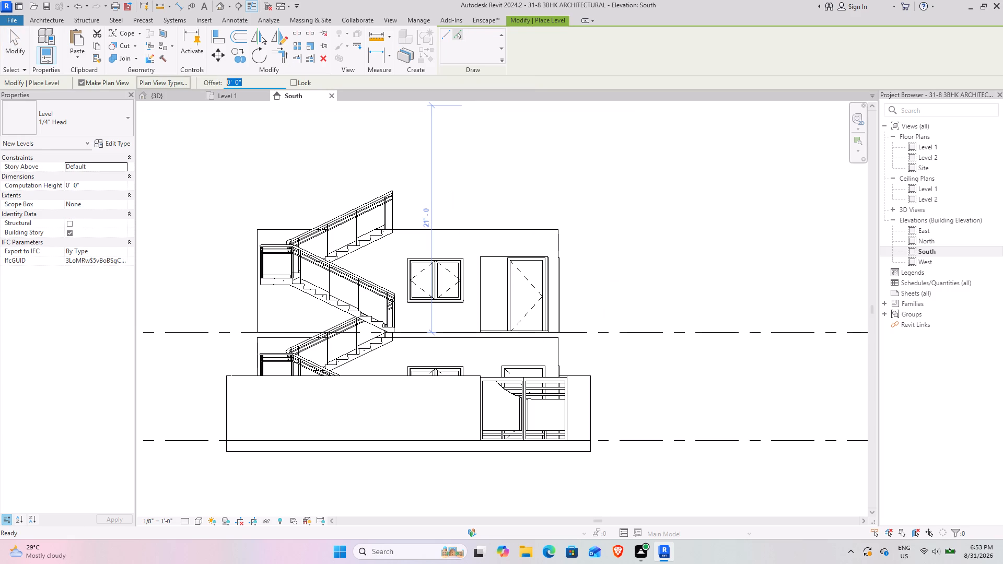
left_click_drag(204, 83, 191, 83)
type("10")
key("apostrophe")
key("Return")
left_click(610, 330)
Paste the copied house elements aligned to Level 3, deleting the 3'6 instance that cannot be cut out of the wall.
scroll(610, 329, "down", 4)
middle_click_drag(612, 289, 566, 299)
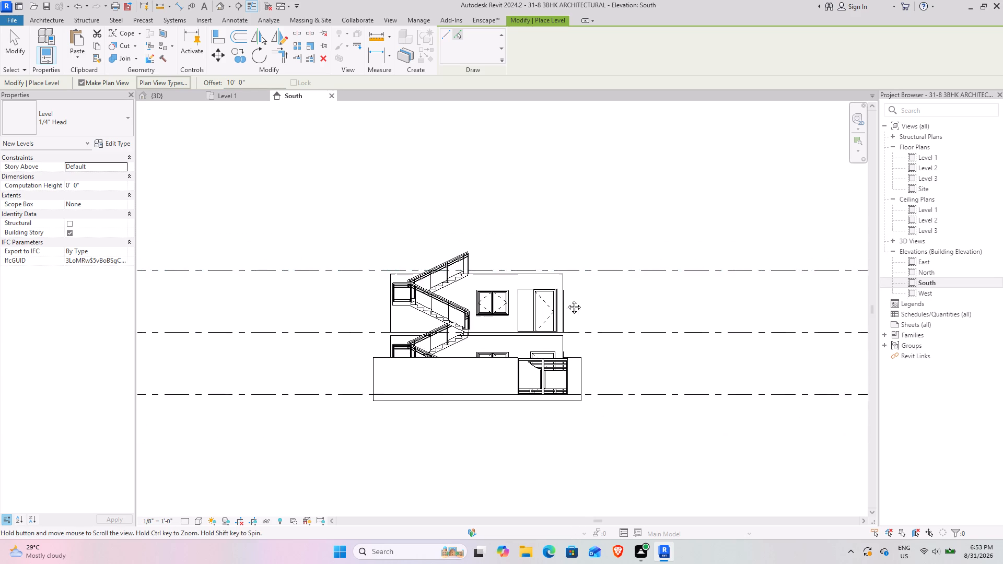
middle_click_drag(566, 299, 454, 327)
middle_click_drag(515, 340, 432, 326)
middle_click_drag(432, 326, 488, 304)
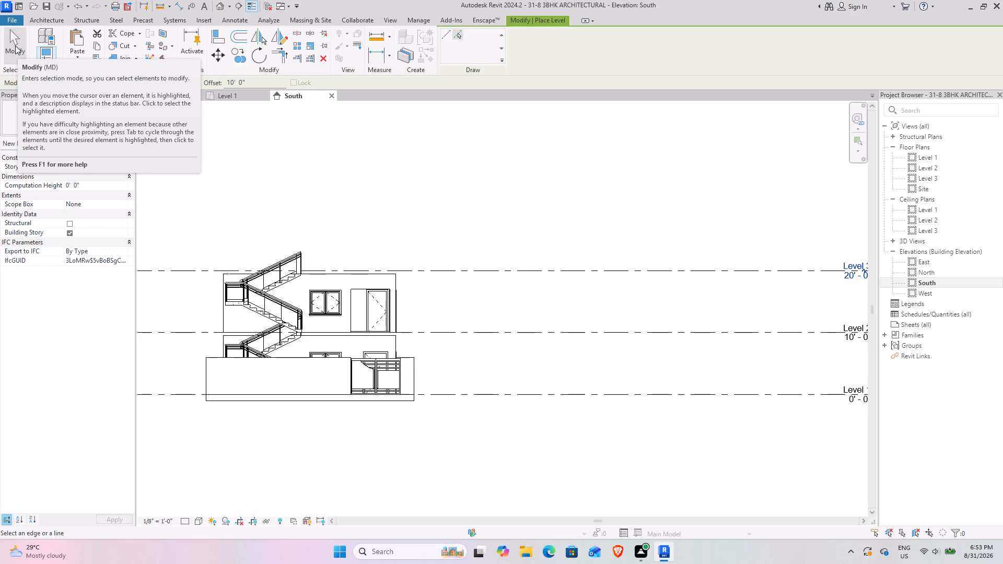
left_click(81, 55)
left_click(131, 100)
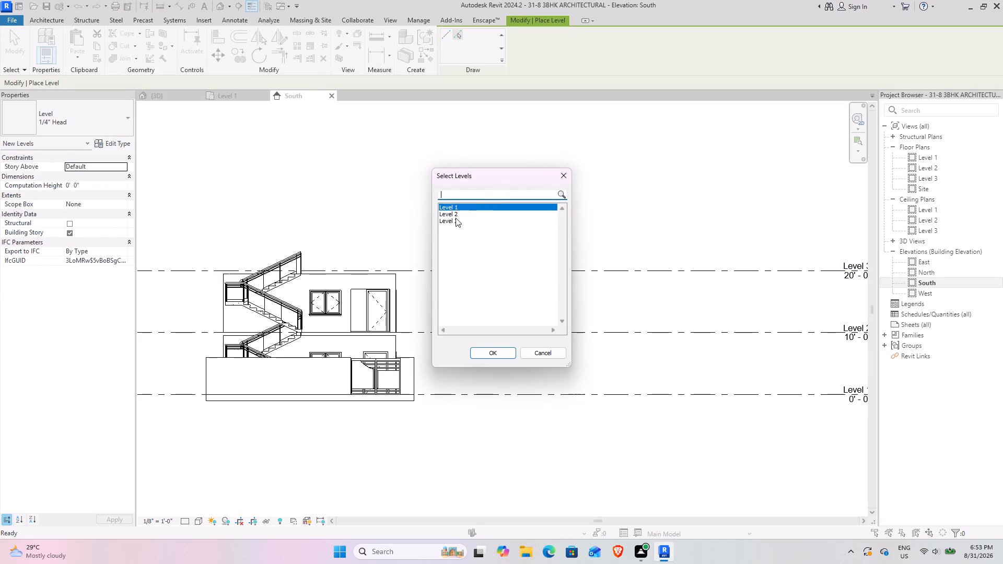
left_click(456, 218)
left_click(499, 353)
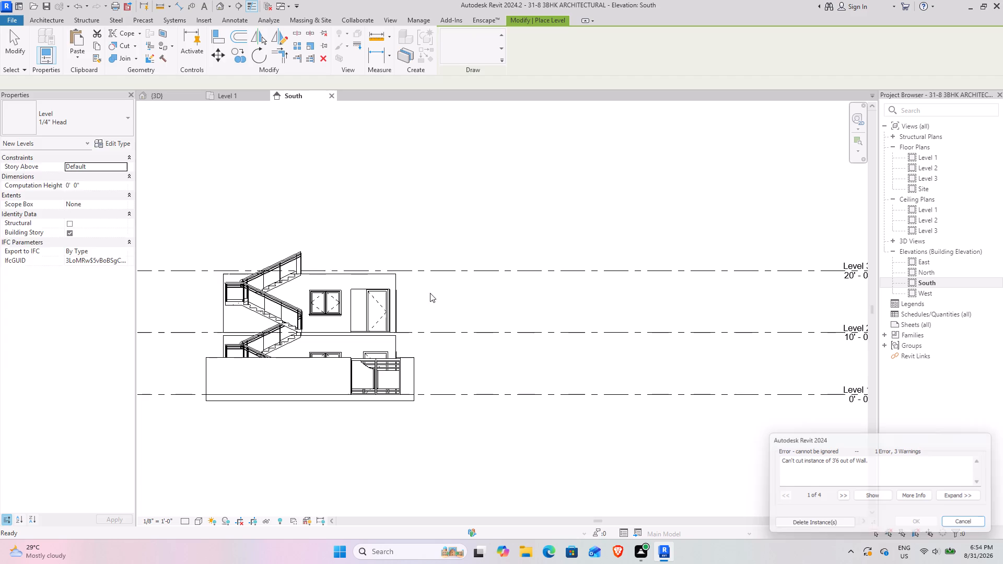
left_click(813, 525)
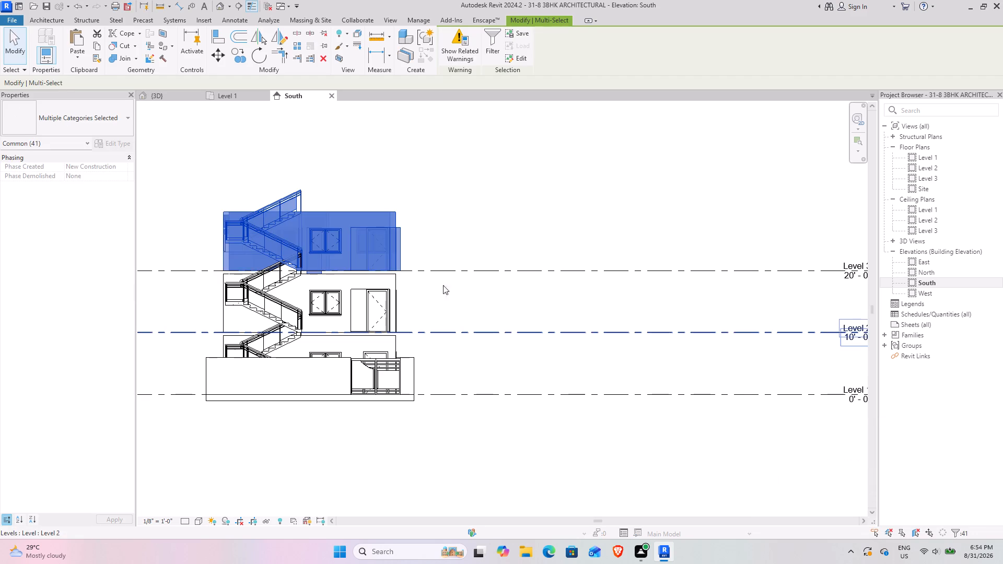
Copy the Level 1 base floor slab and paste it aligned to Level 2 and Level 3.
left_click(433, 295)
scroll(288, 267, "up", 6)
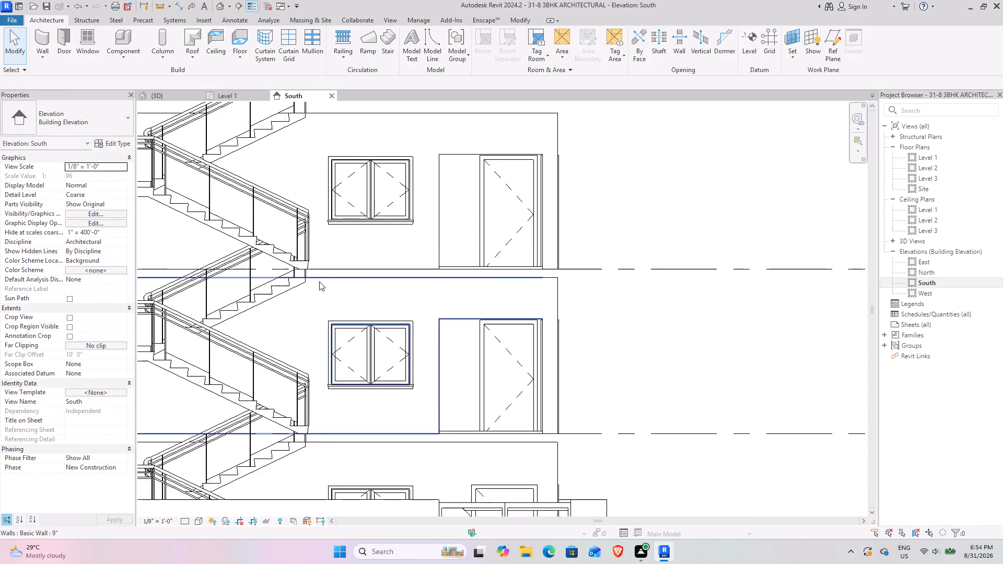
scroll(319, 281, "up", 2)
scroll(319, 281, "down", 5)
middle_click_drag(368, 321, 399, 265)
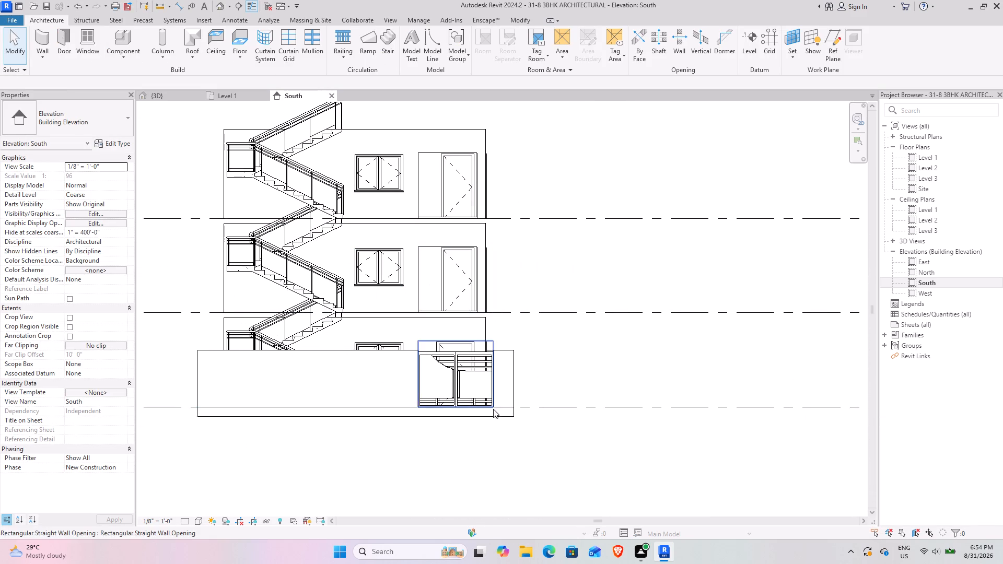
left_click(499, 416)
left_click(86, 132)
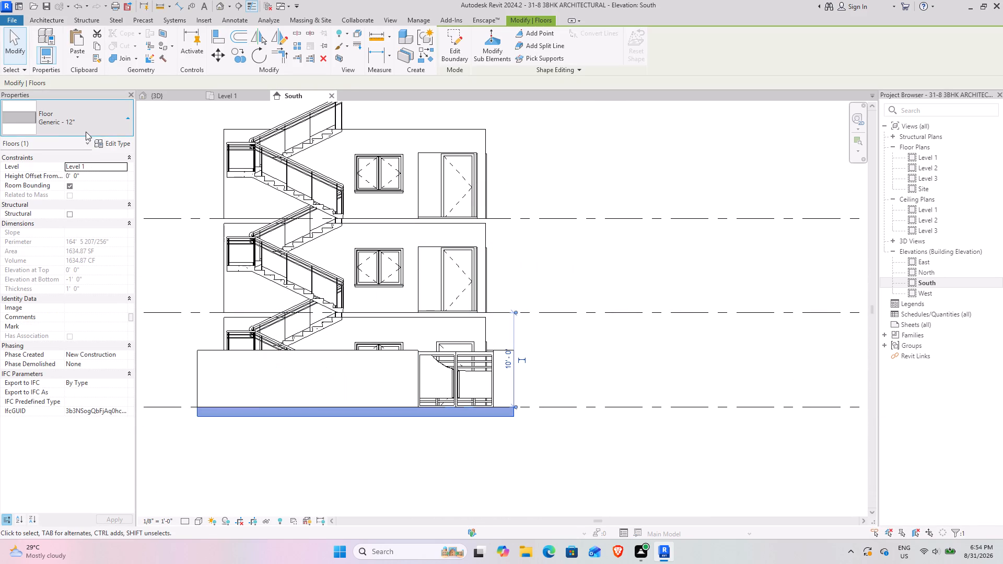
left_click(86, 132)
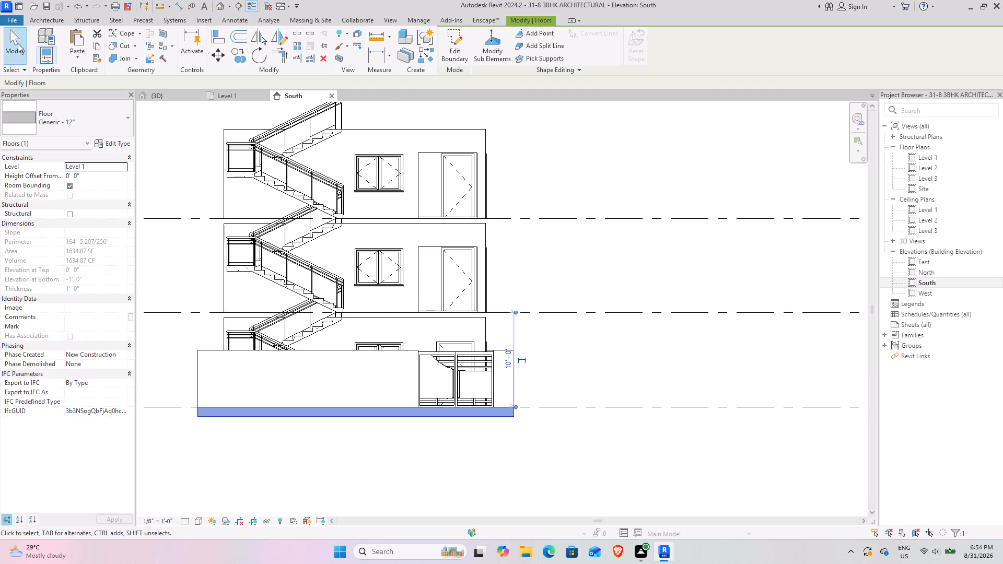
left_click(97, 47)
left_click(68, 61)
left_click(109, 95)
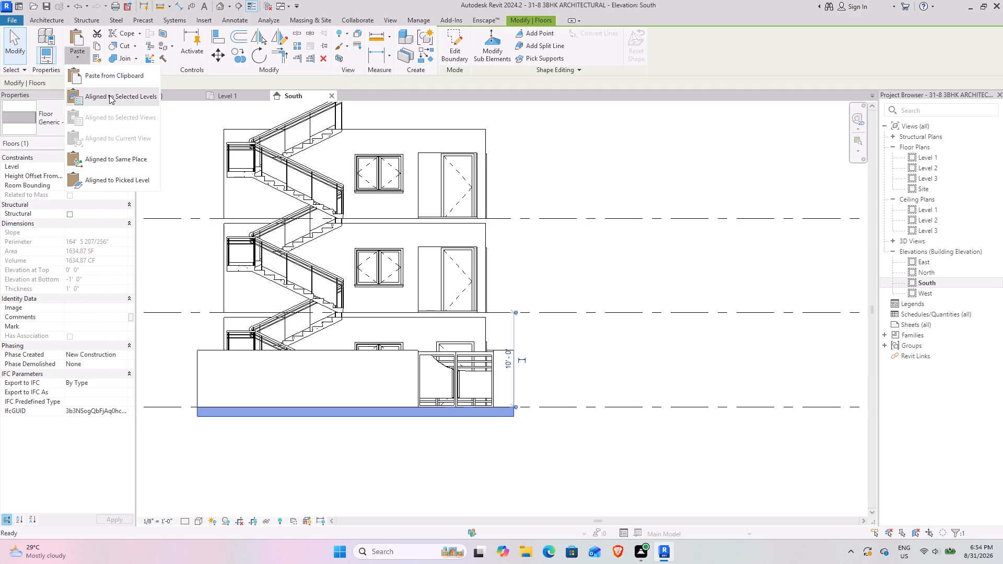
left_click(469, 214)
left_click(465, 222, "ctrl")
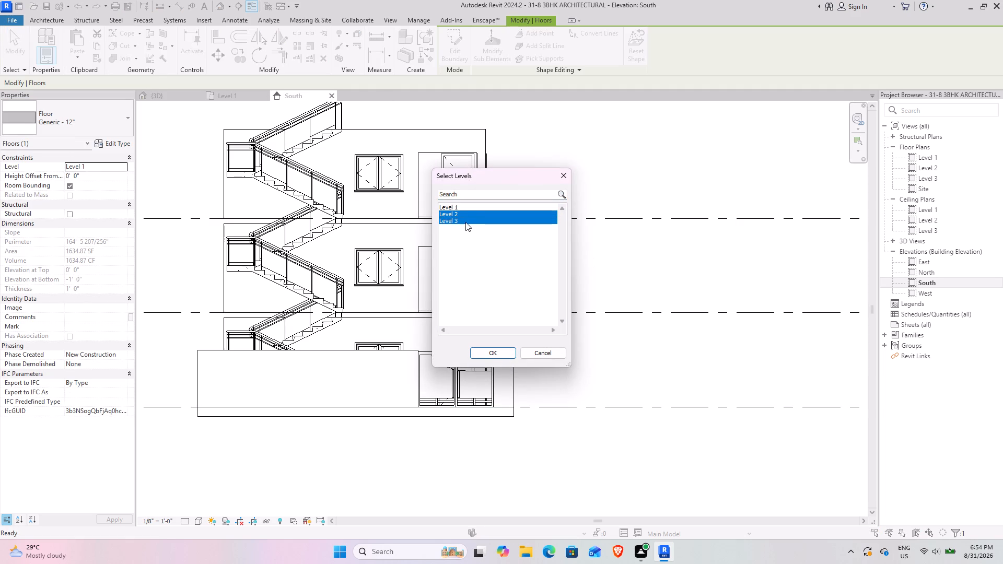
left_click(497, 357)
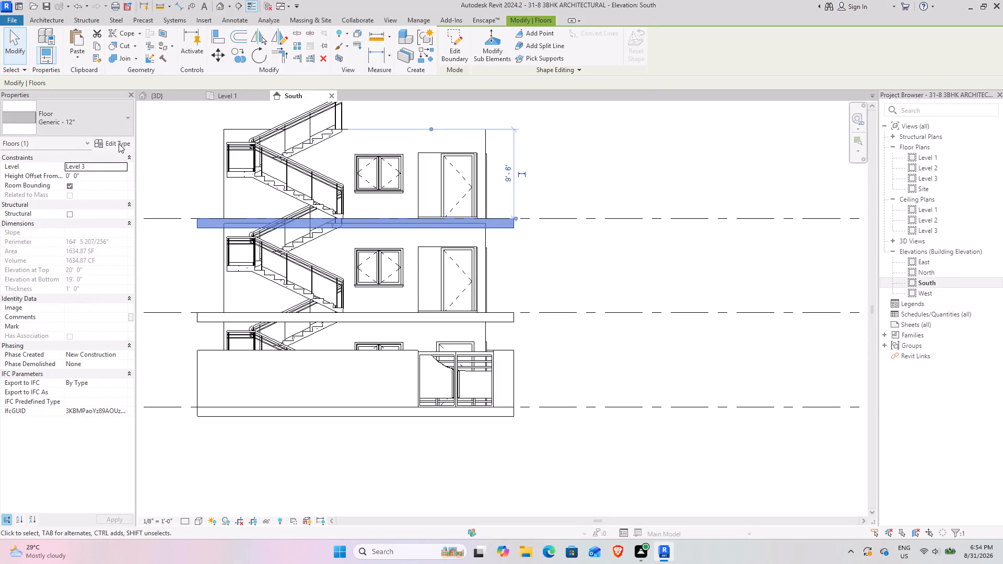
Duplicate the floor type of the Level 2 and Level 3 slabs as 6" and set its structure layer to 6" thick.
left_click(499, 321, "ctrl")
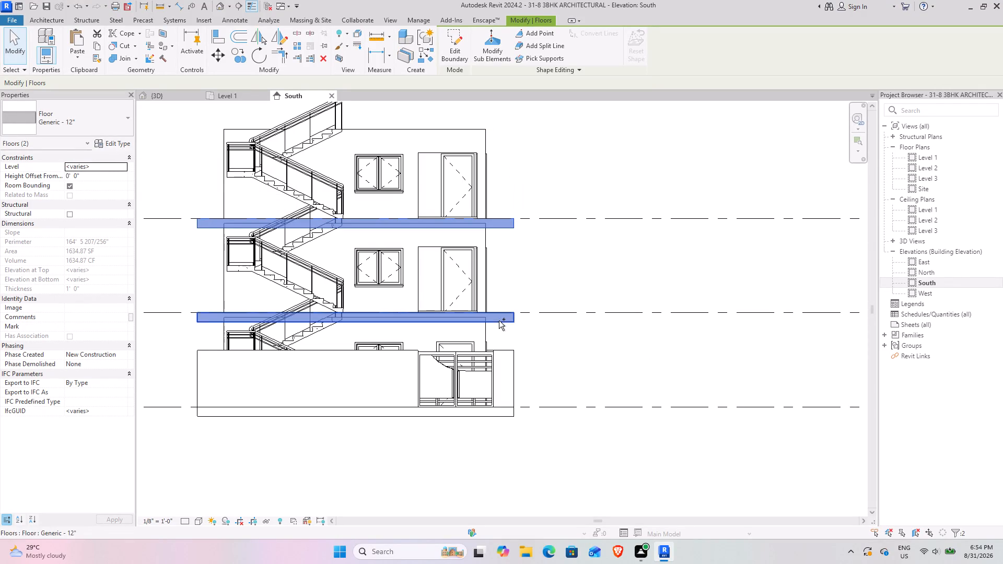
left_click(114, 147)
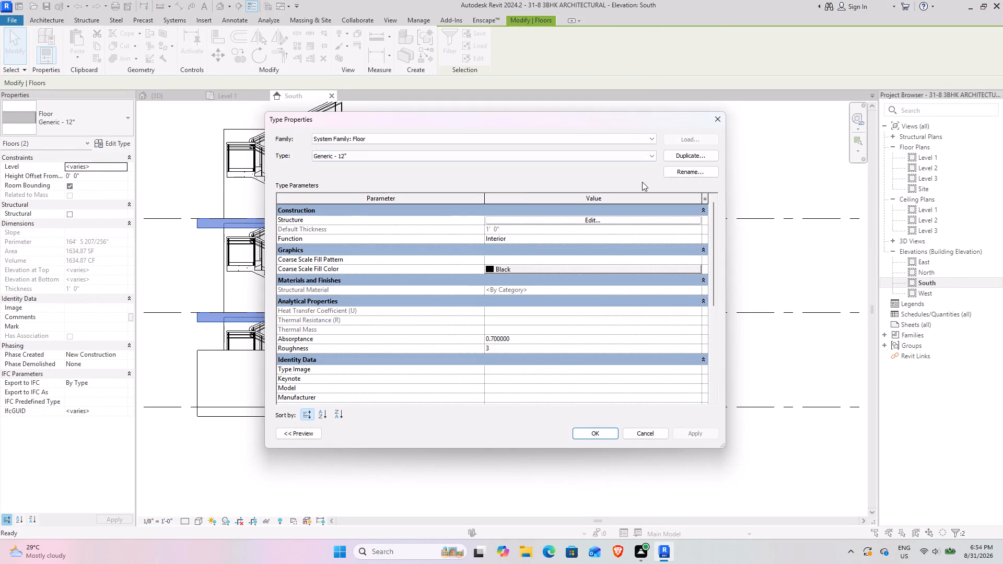
left_click(681, 157)
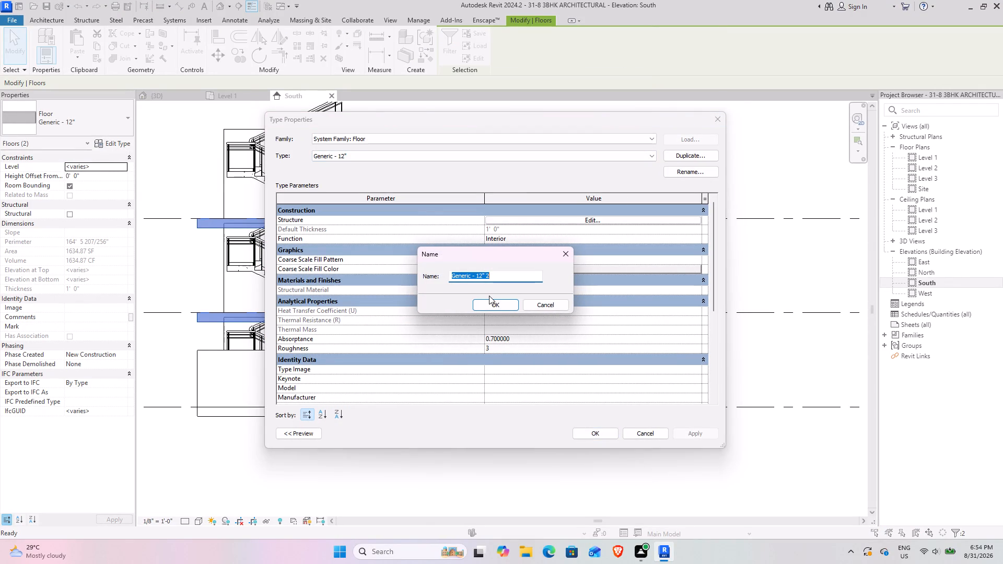
type("6\"")
key("Return")
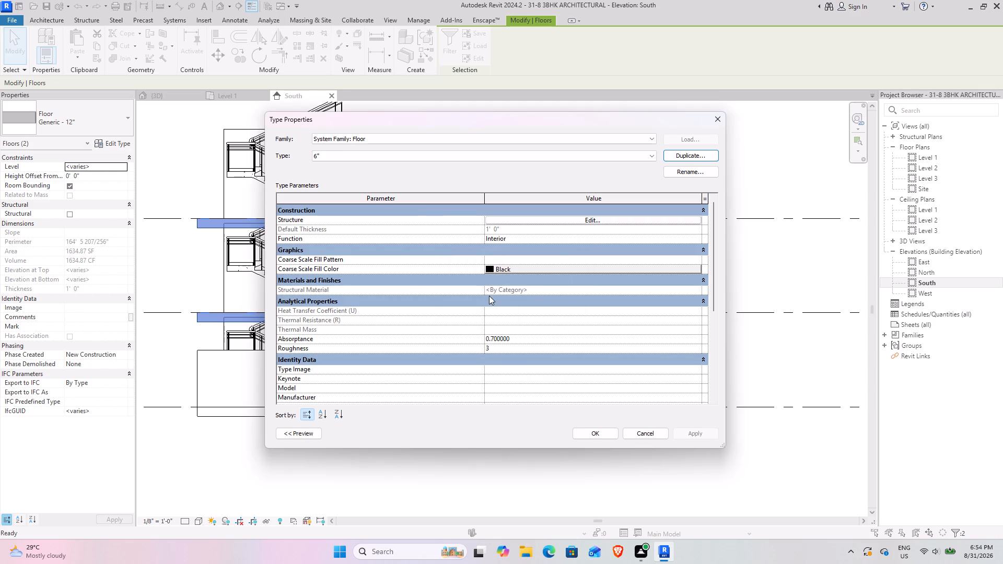
left_click(574, 219)
left_click(513, 218)
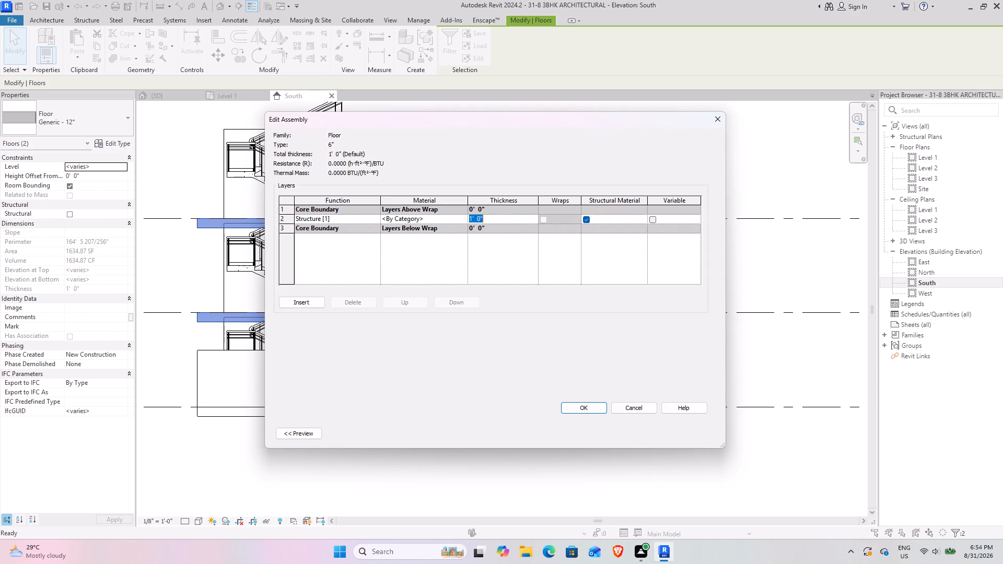
type("6\"")
key("Return")
left_click(581, 406)
left_click(702, 431)
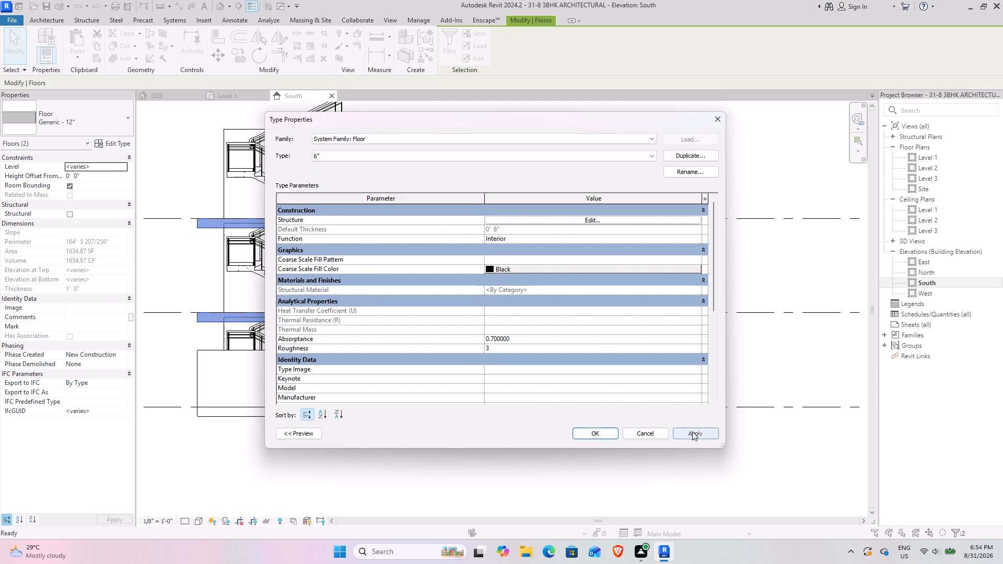
left_click(598, 429)
left_click(575, 369)
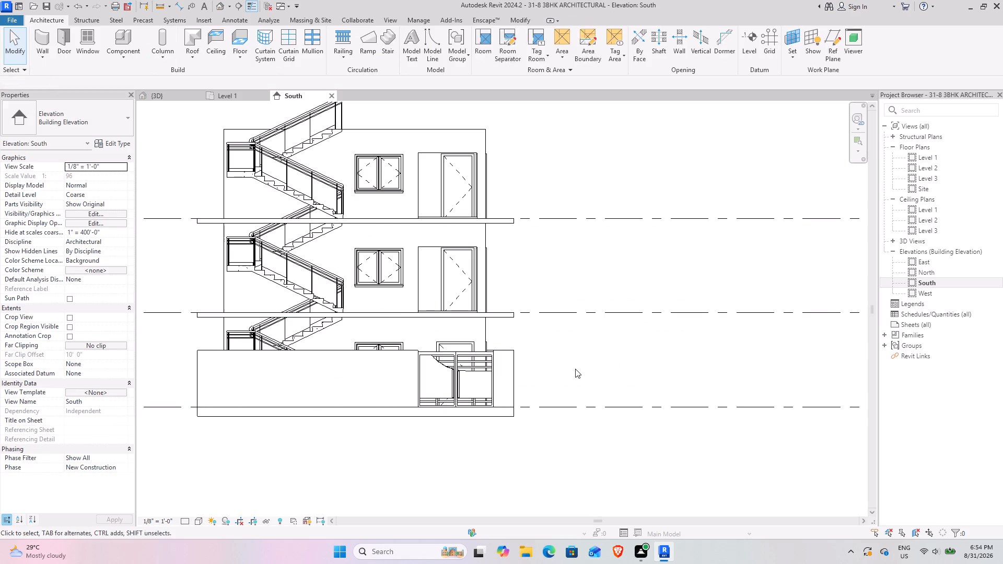
Inspect the thinner upper floor slabs in the South elevation and the three-storey house in 3D from several sides.
scroll(456, 298, "up", 10)
scroll(605, 298, "down", 5)
middle_click_drag(609, 283, 605, 289)
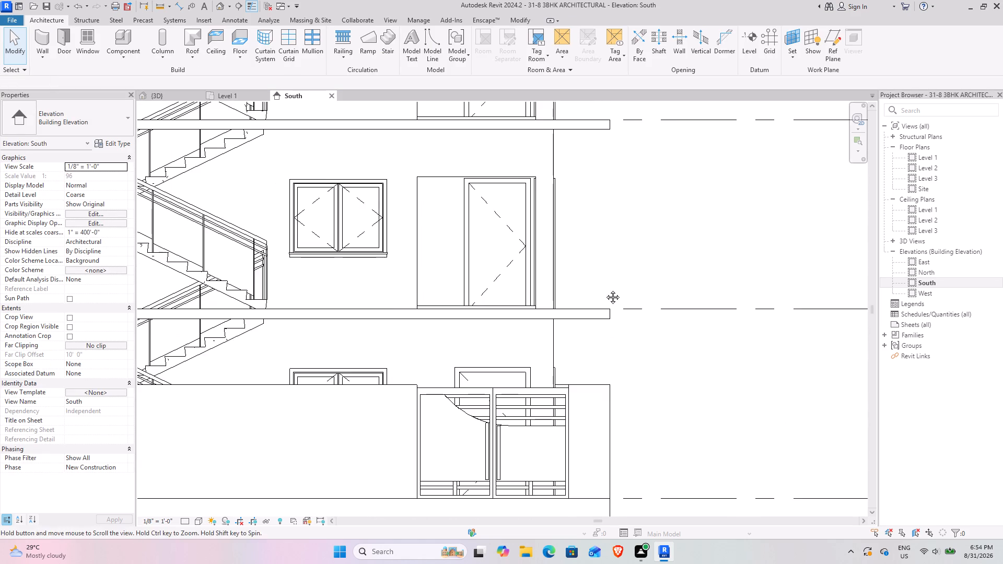
middle_click_drag(605, 289, 562, 314)
scroll(562, 314, "down", 6)
middle_click_drag(565, 318, 588, 357)
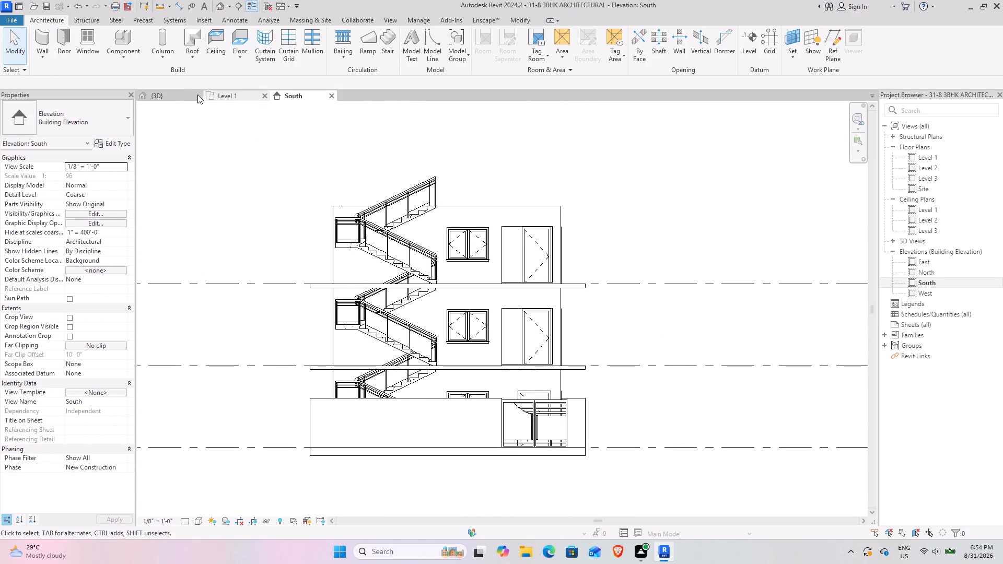
left_click(154, 100)
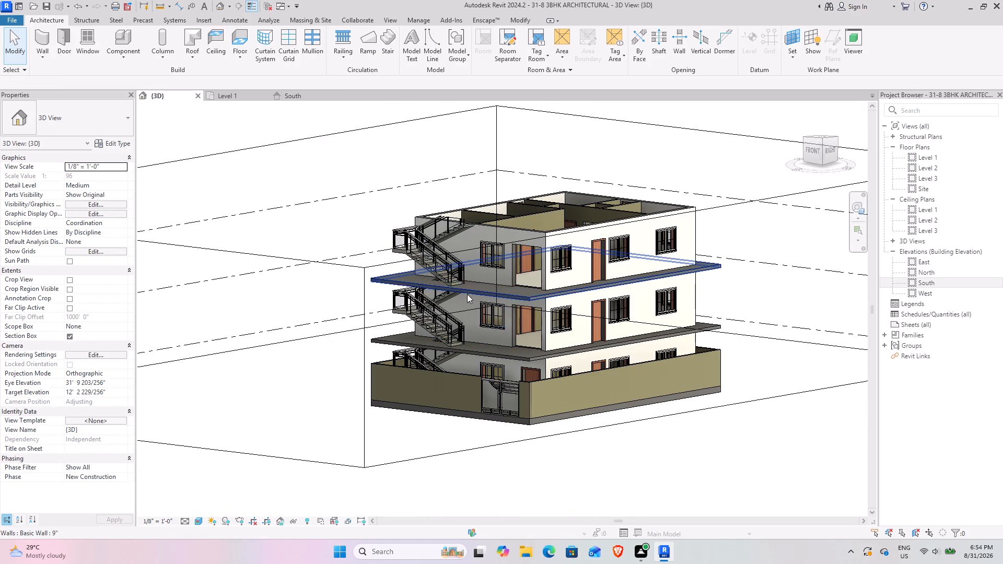
scroll(467, 294, "down", 4)
middle_click_drag(465, 293, 581, 449, "shift")
middle_click_drag(504, 409, 432, 397)
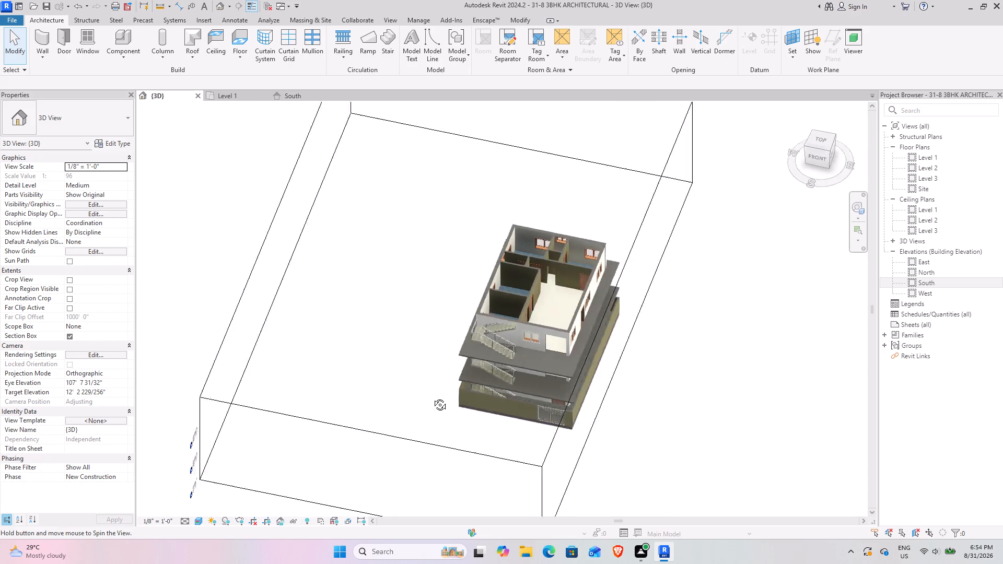
middle_click_drag(432, 397, 476, 414)
scroll(543, 355, "up", 4)
middle_click_drag(456, 401, 505, 408, "shift")
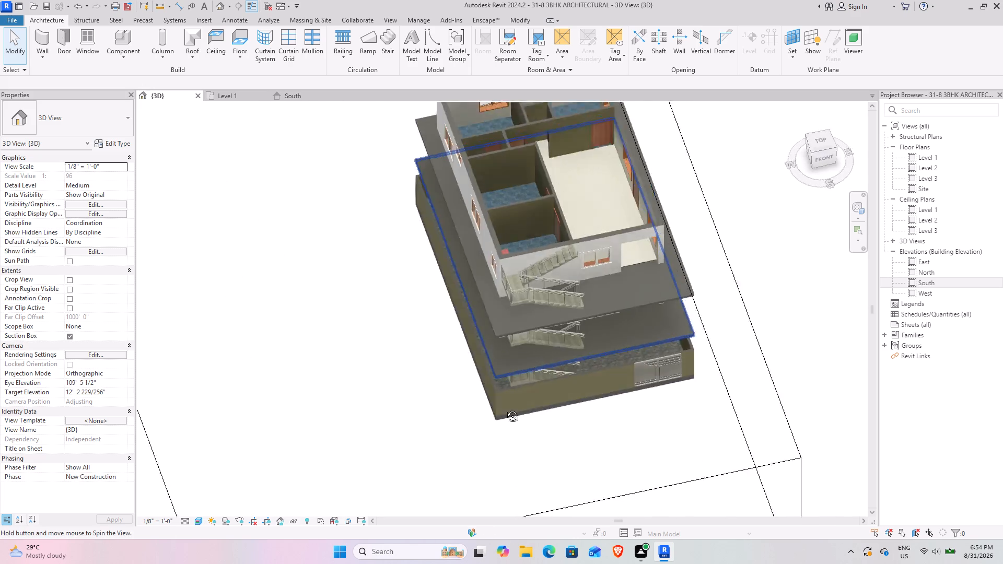
middle_click_drag(505, 408, 489, 413, "shift")
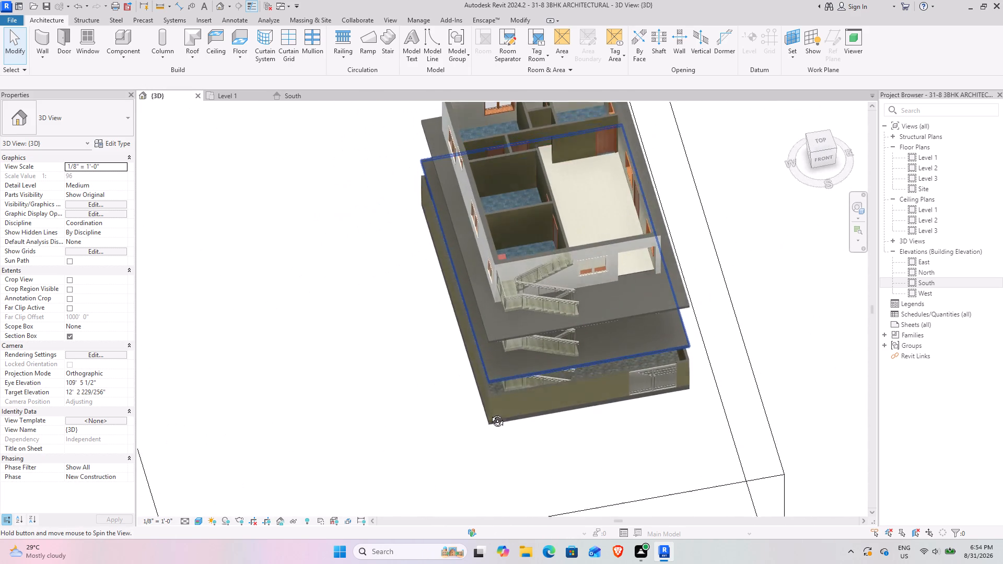
middle_click_drag(489, 413, 440, 439, "shift")
middle_click_drag(530, 386, 436, 451)
middle_click_drag(436, 451, 469, 446, "shift")
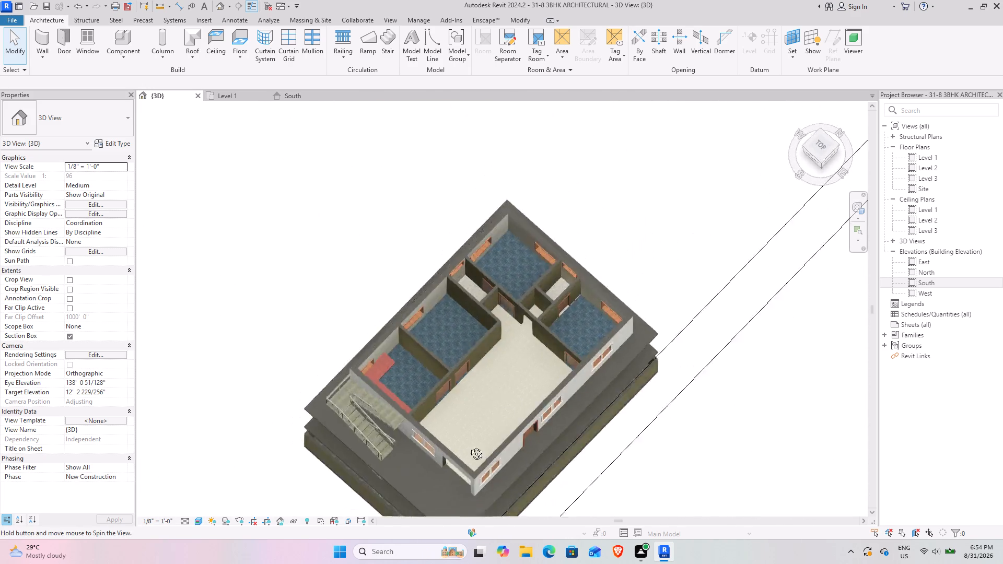
middle_click_drag(469, 446, 475, 339, "shift")
scroll(475, 339, "down", 4)
scroll(554, 340, "up", 5)
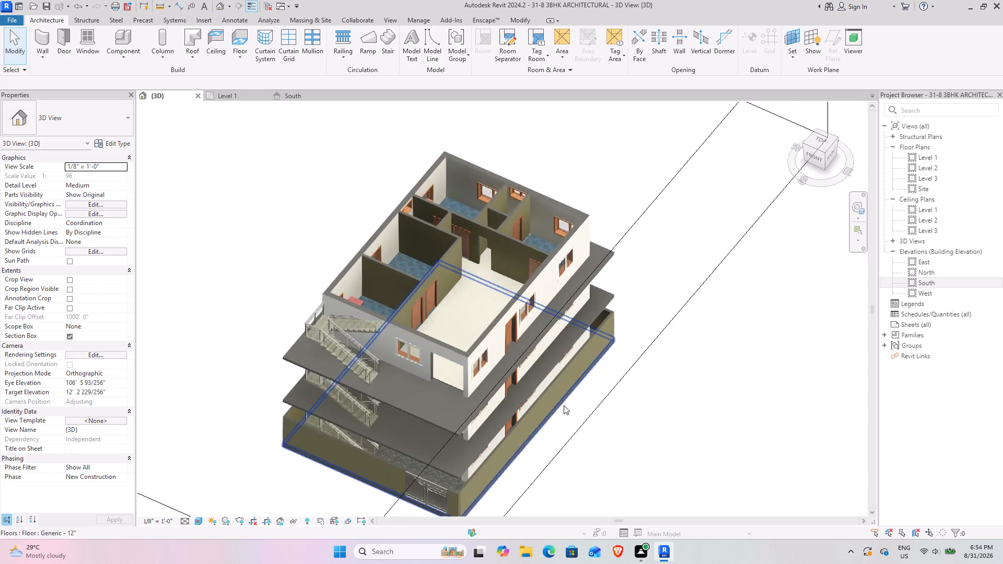
scroll(564, 405, "up", 3)
scroll(472, 381, "down", 4)
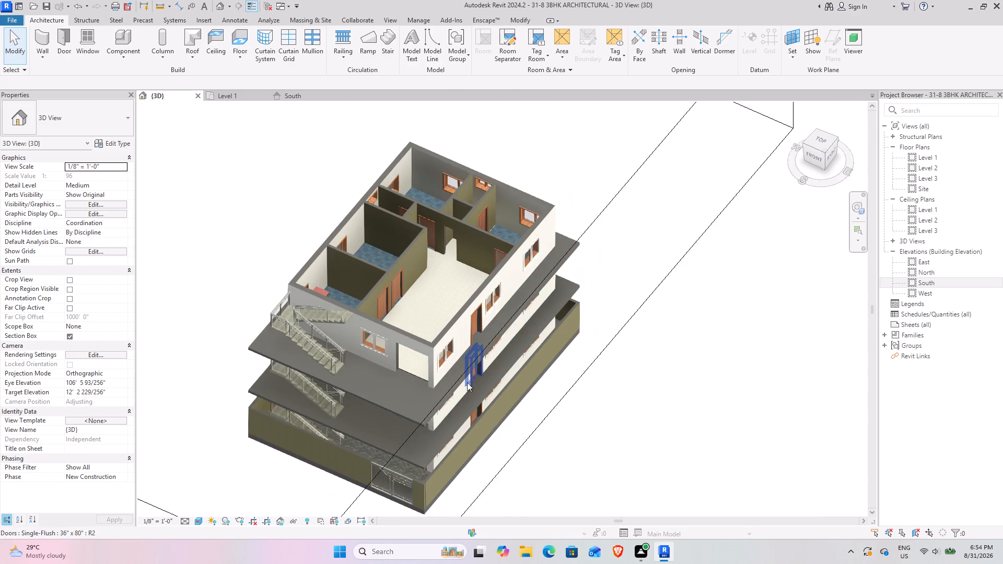
middle_click_drag(389, 407, 361, 289, "shift")
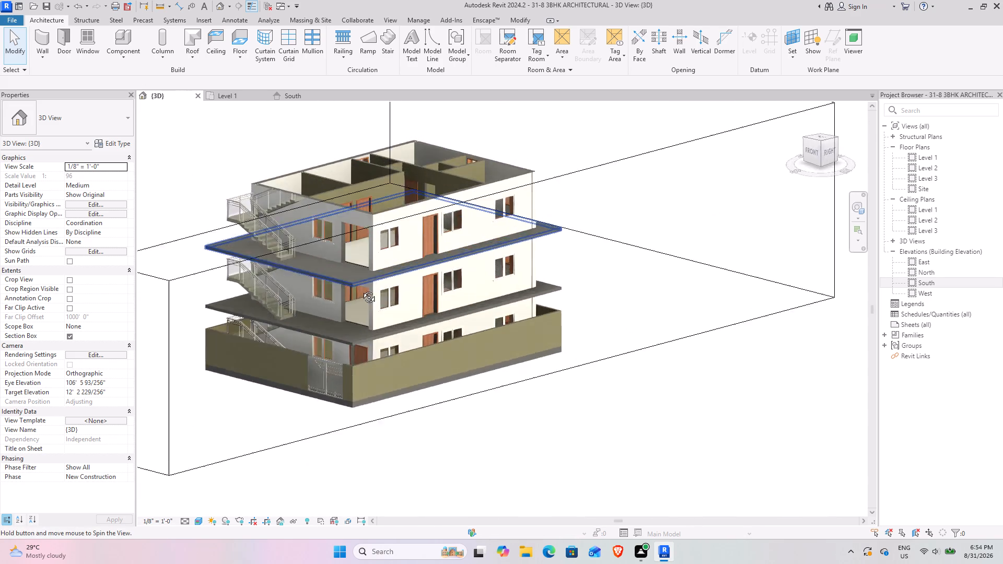
middle_click_drag(361, 289, 447, 395, "shift")
middle_click_drag(563, 373, 378, 368)
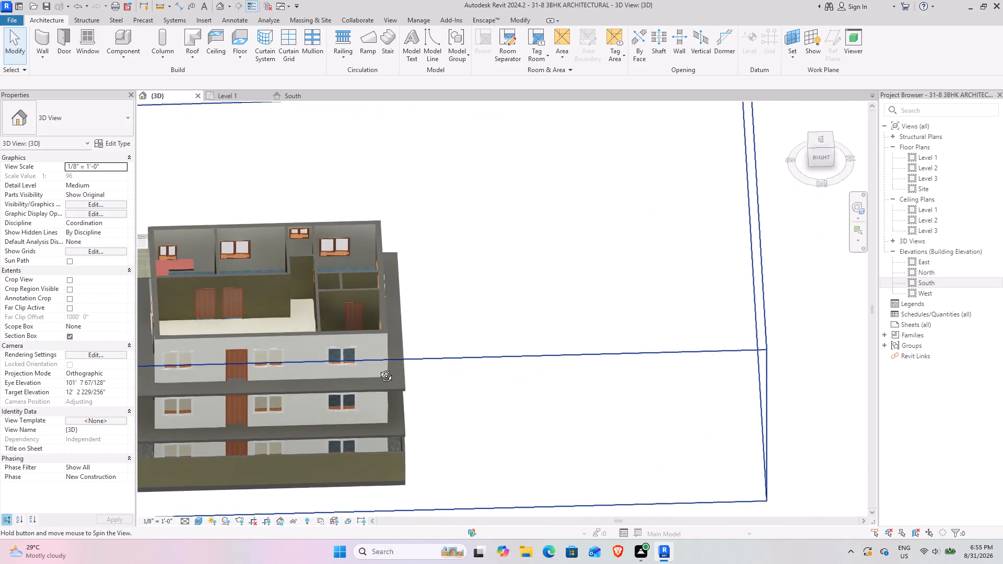
middle_click_drag(378, 368, 427, 298)
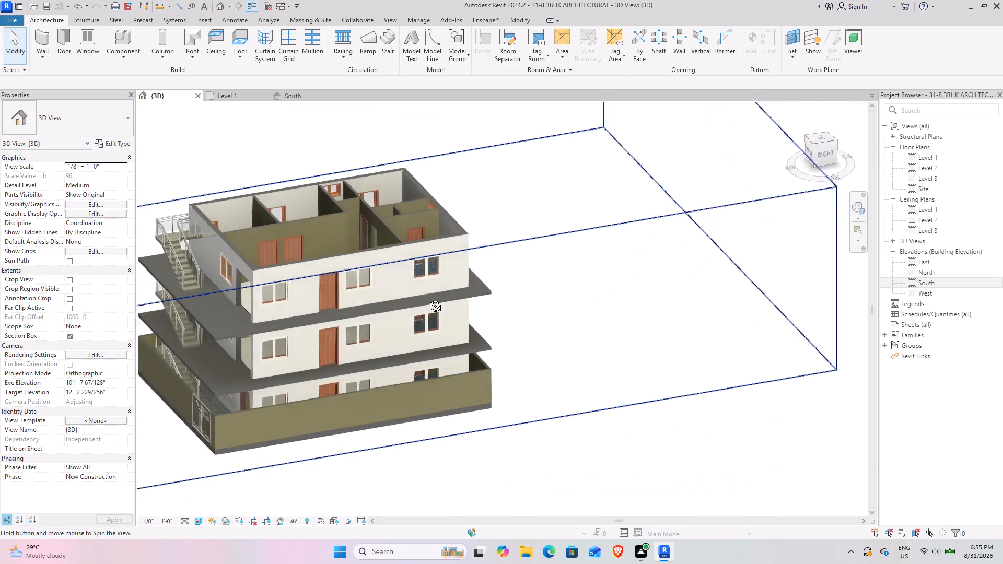
middle_click_drag(427, 298, 418, 283)
Edit the Level 3 floor slab's boundary, aligning its rear and two side edges with the outer faces of the exterior walls.
left_click(480, 283)
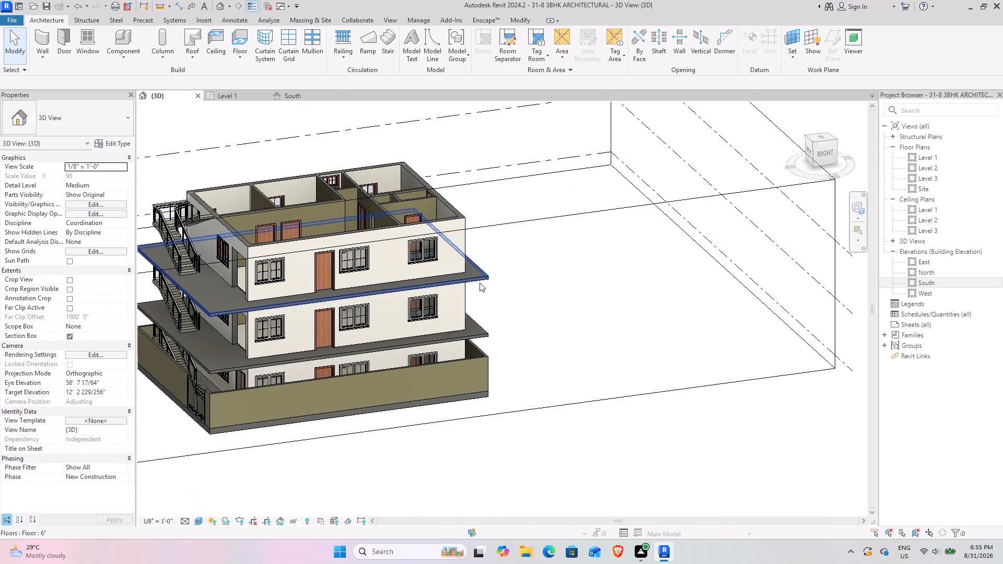
scroll(535, 330, "down", 4)
middle_click_drag(524, 334, 457, 412, "shift")
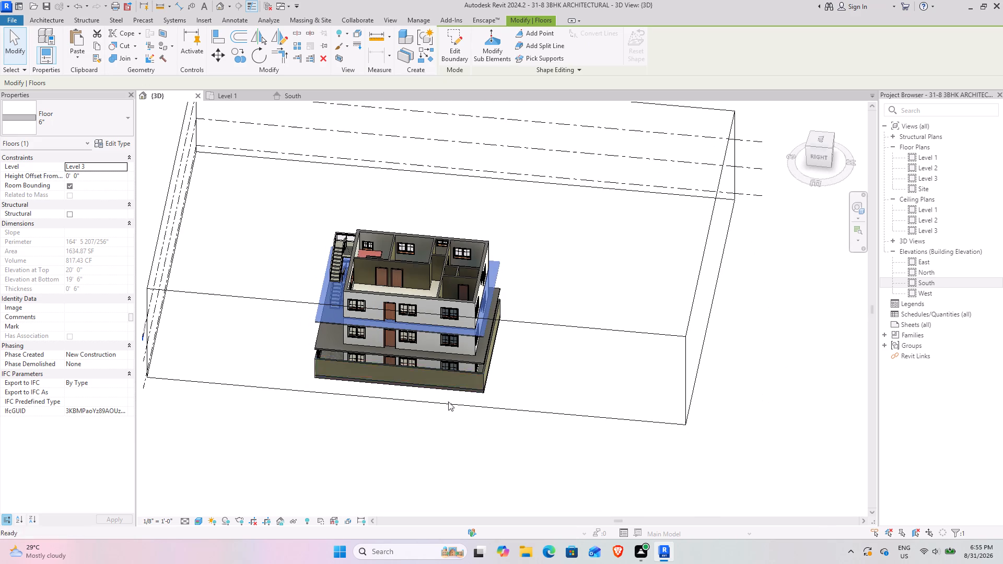
left_click(445, 41)
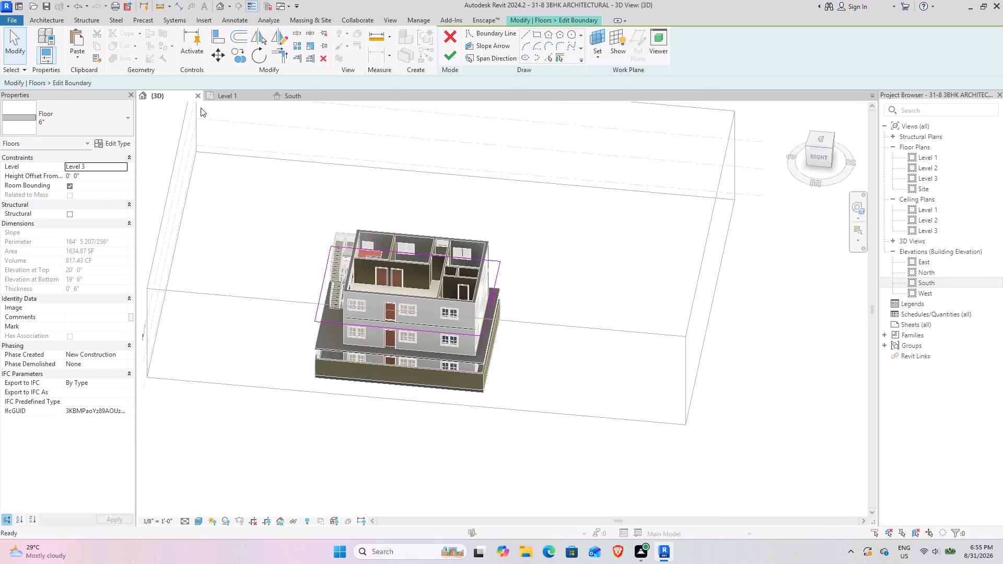
left_click(234, 97)
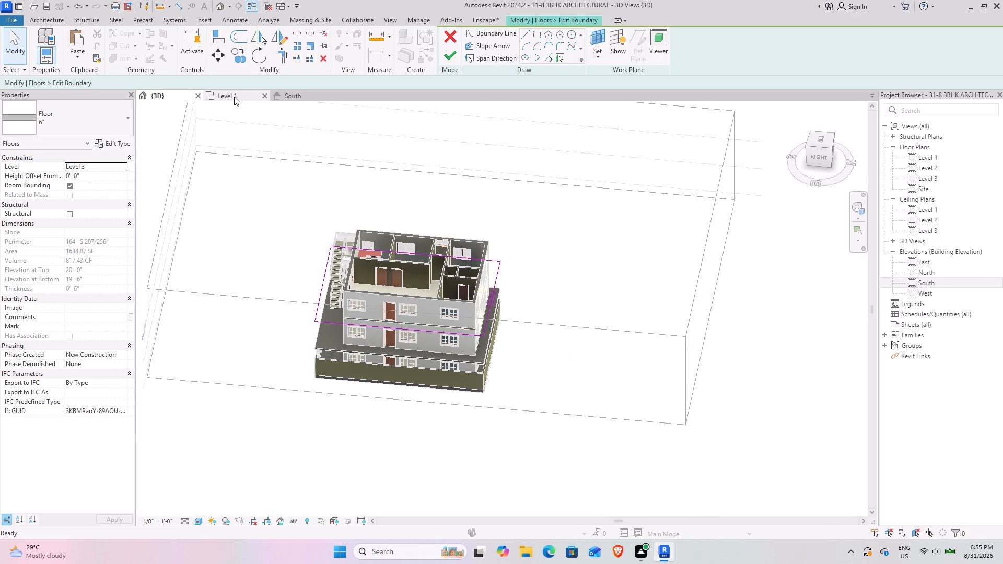
scroll(284, 276, "up", 5)
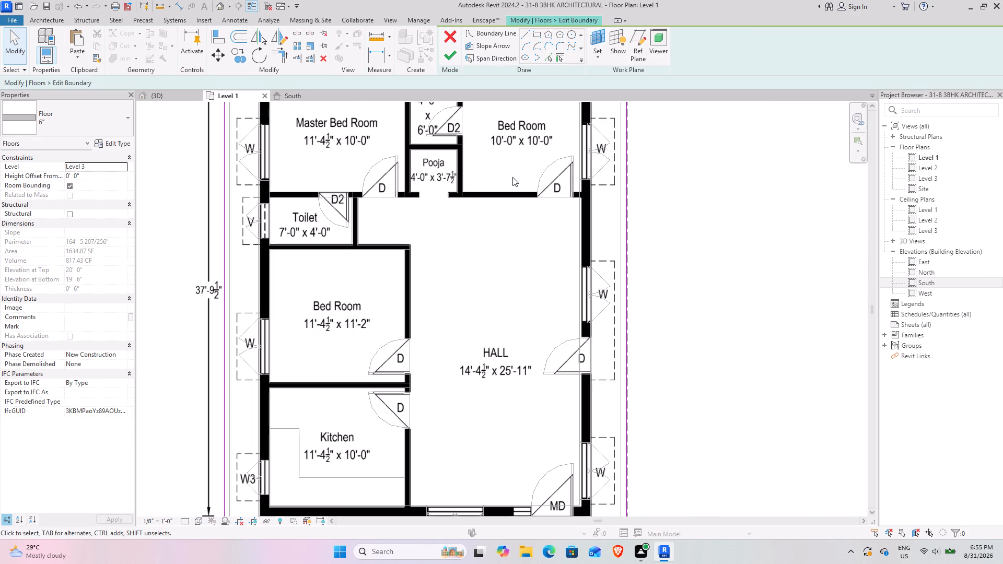
scroll(341, 241, "down", 4)
middle_click_drag(389, 221, 403, 267)
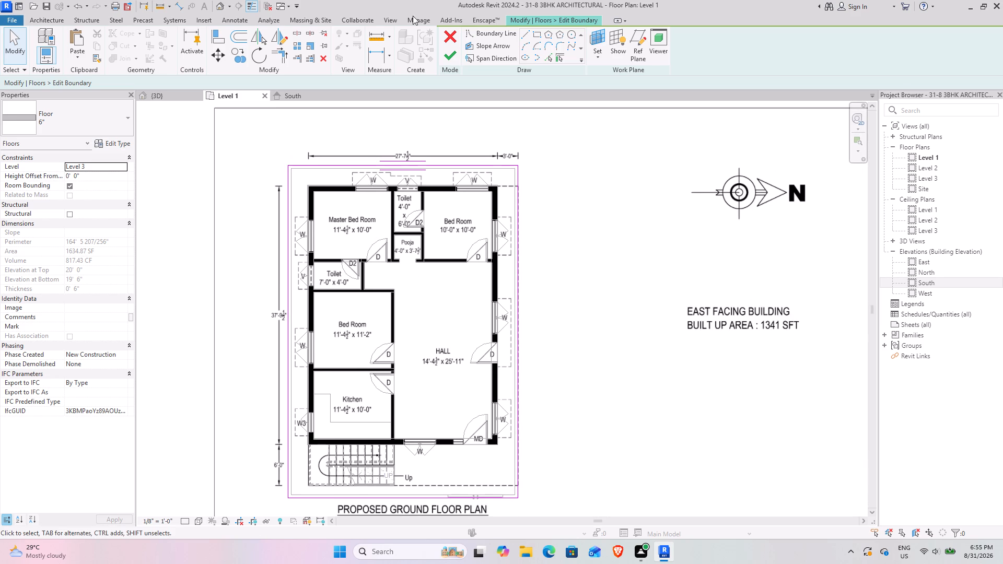
left_click(225, 45)
left_click(214, 40)
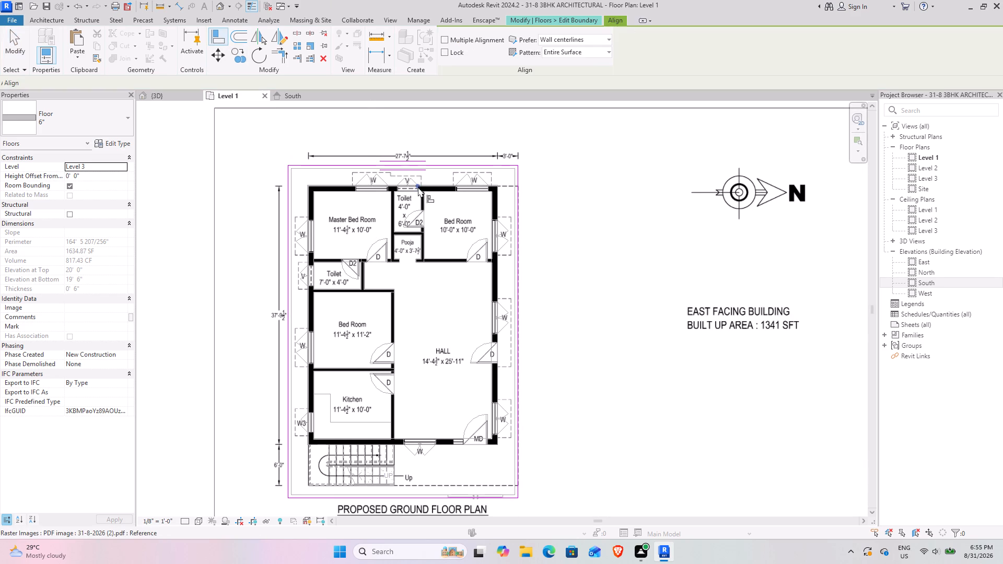
left_click(433, 185)
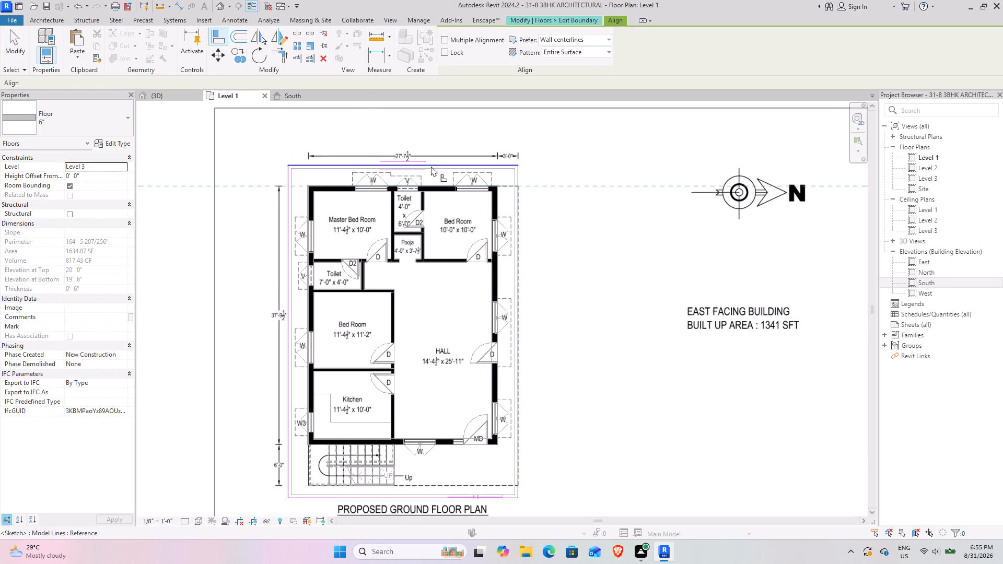
left_click(431, 166)
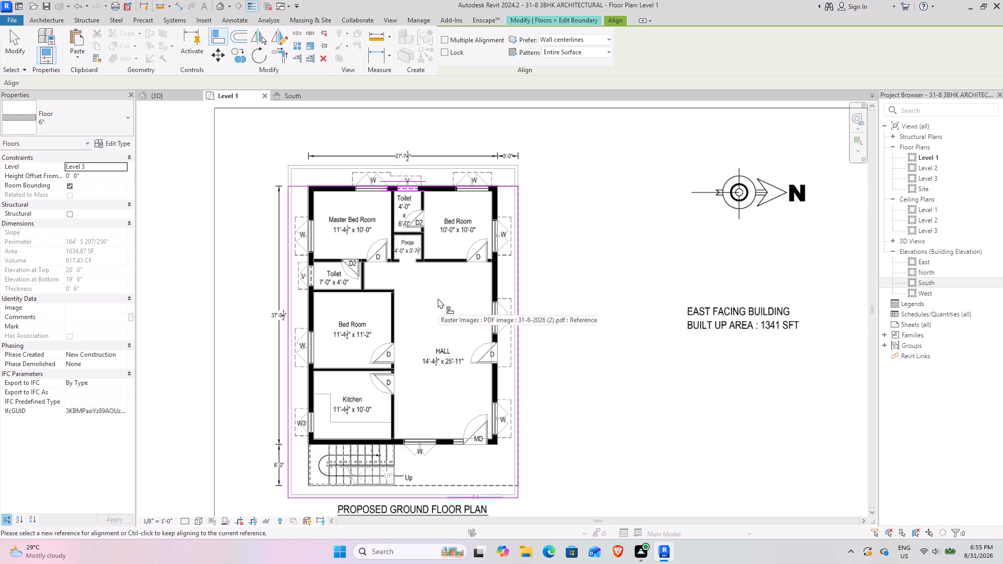
left_click(310, 310)
left_click(289, 311)
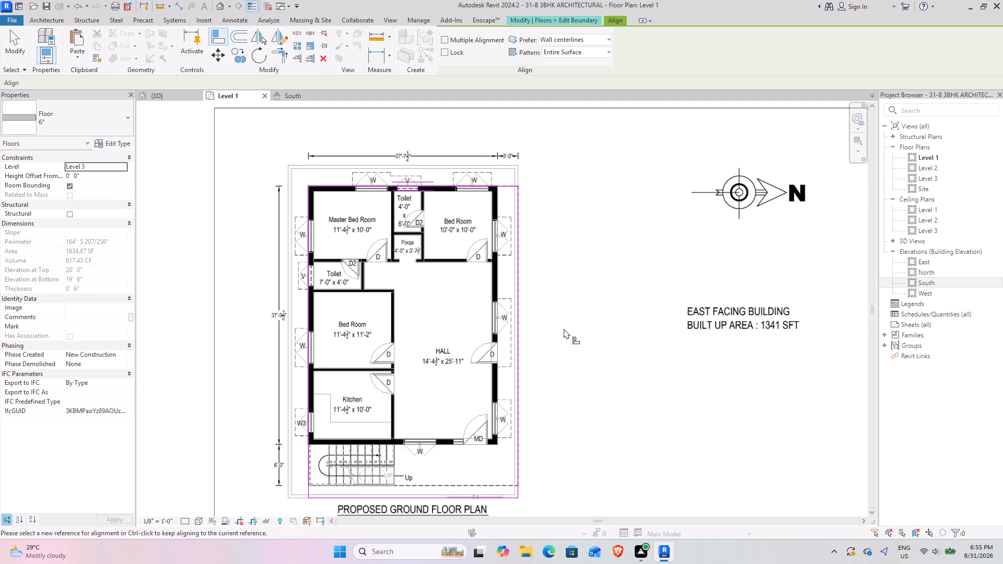
left_click(496, 280)
left_click(516, 284)
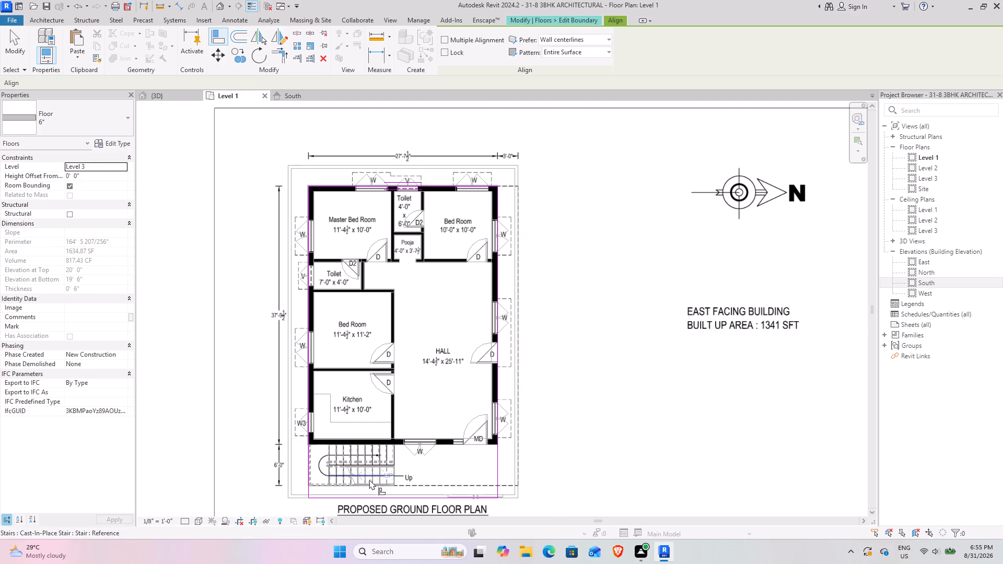
Align the slab boundary's front edge with the dashed line along the staircase's outer side and finish the boundary edit.
scroll(390, 490, "up", 4)
middle_click_drag(411, 466, 438, 337)
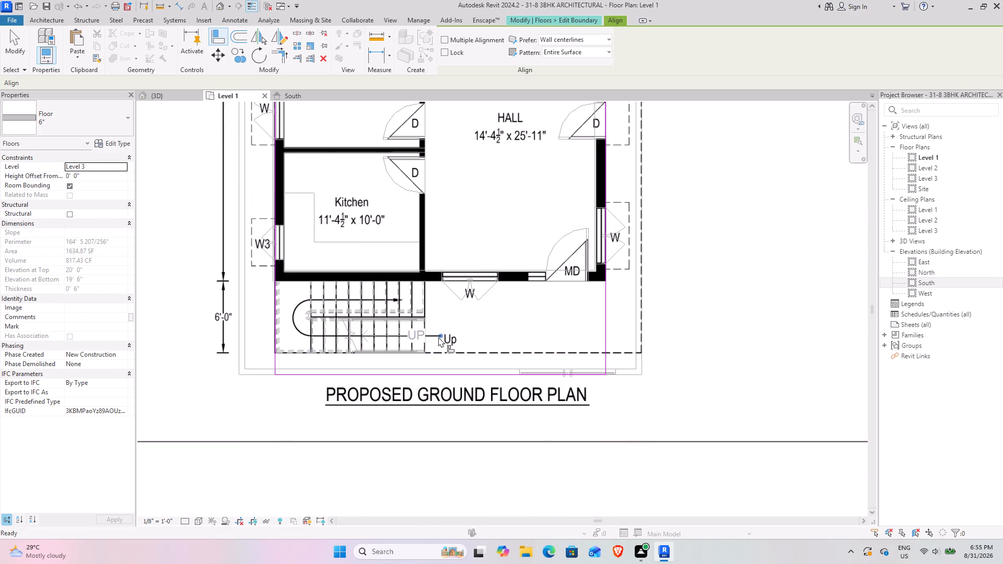
left_click(457, 351)
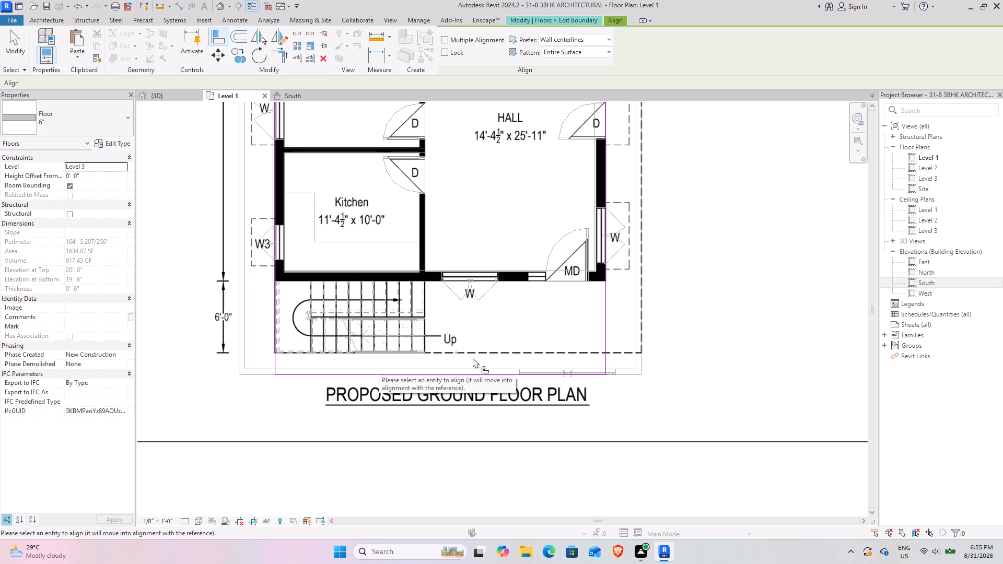
left_click(422, 353)
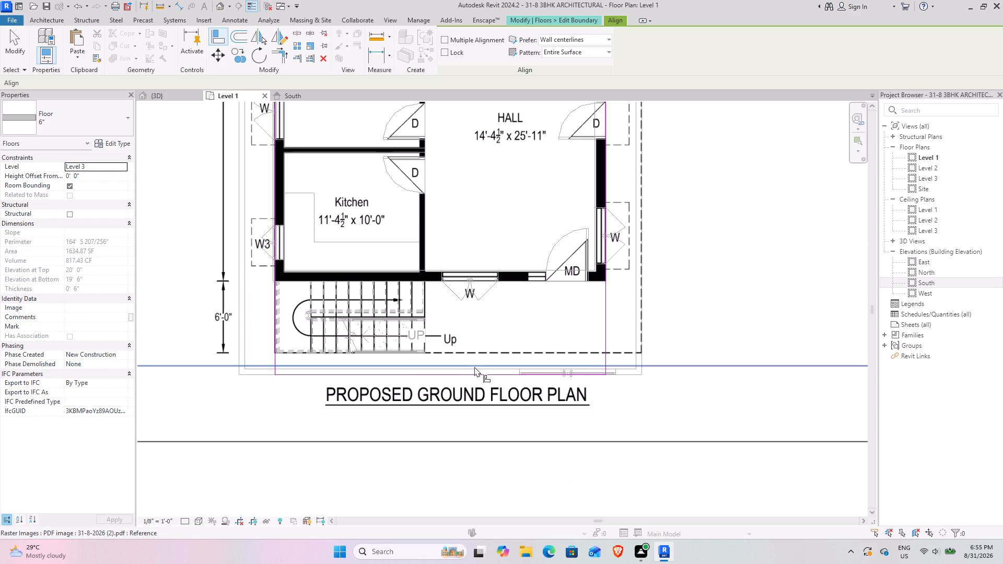
scroll(550, 347, "up", 4)
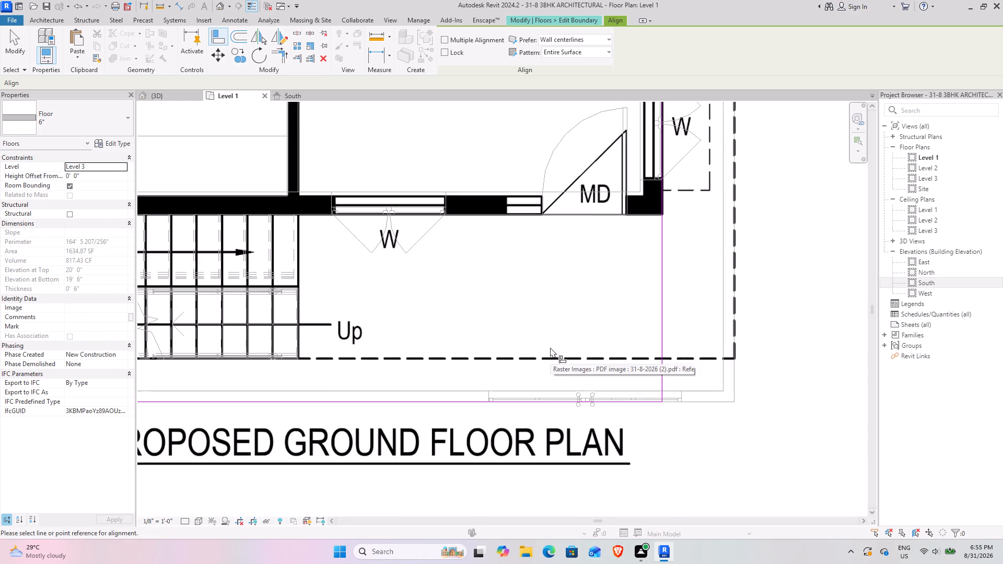
scroll(550, 347, "up", 5)
left_click(553, 362)
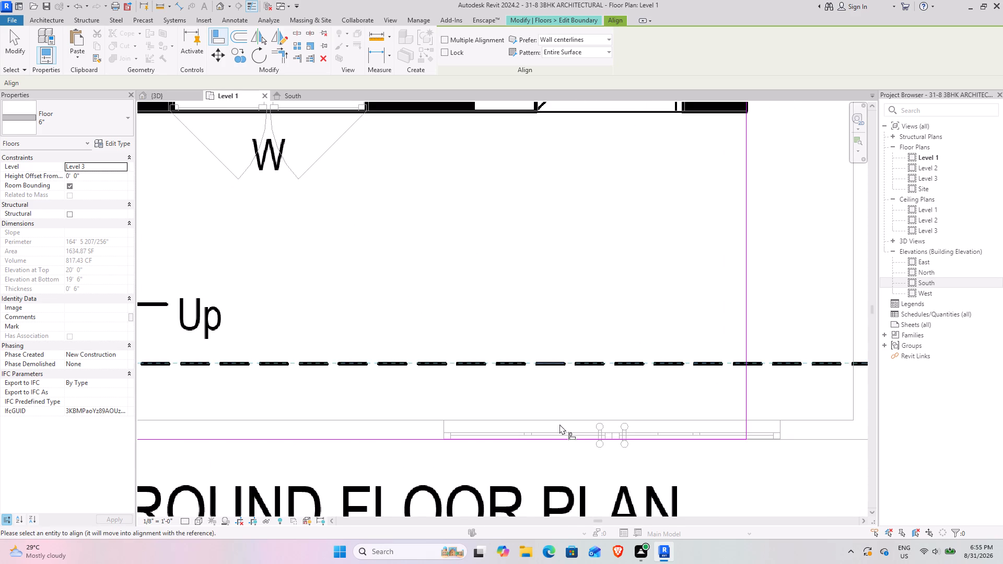
left_click(535, 438)
scroll(506, 409, "down", 5)
middle_click_drag(492, 403, 575, 416)
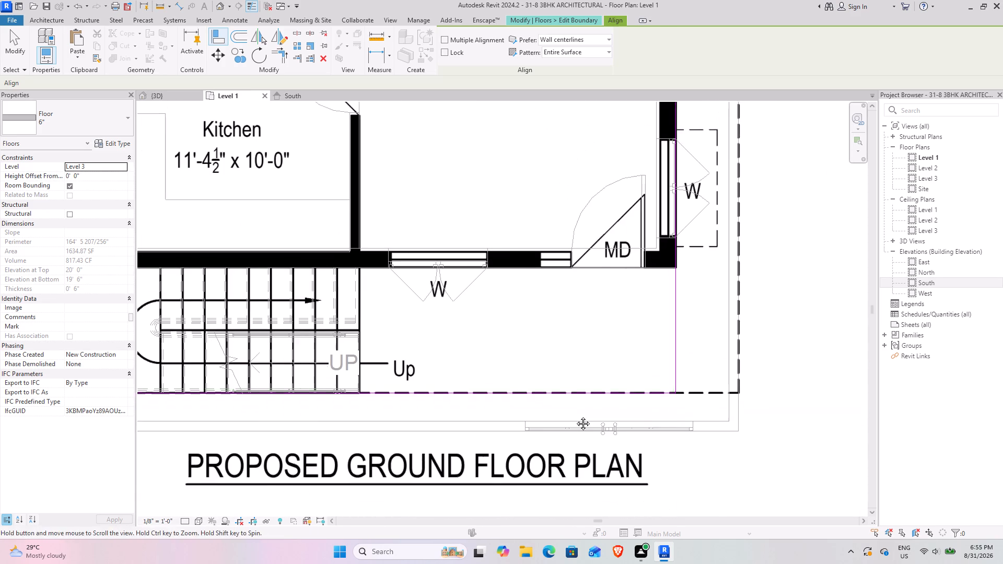
middle_click_drag(575, 416, 578, 416)
scroll(566, 401, "down", 4)
left_click(11, 52)
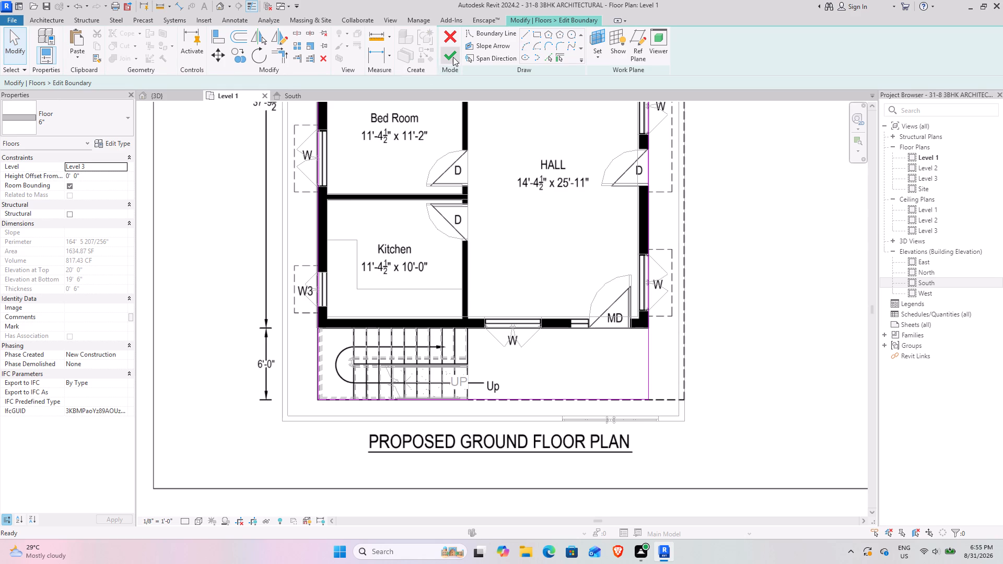
left_click(453, 57)
left_click(573, 279)
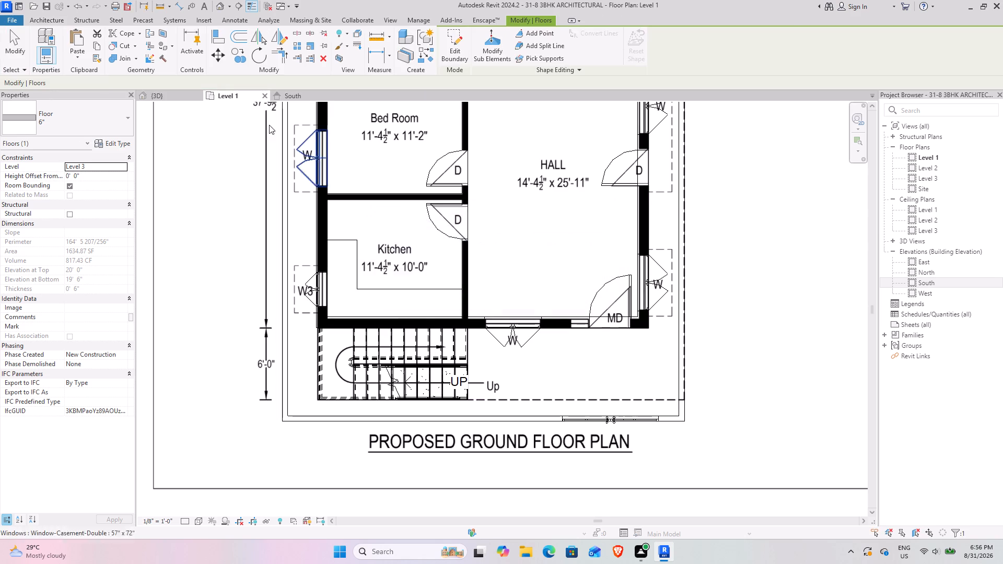
Examine the reshaped Level 3 slab, the external stairs and the front walls in 3D from several sides.
left_click(157, 96)
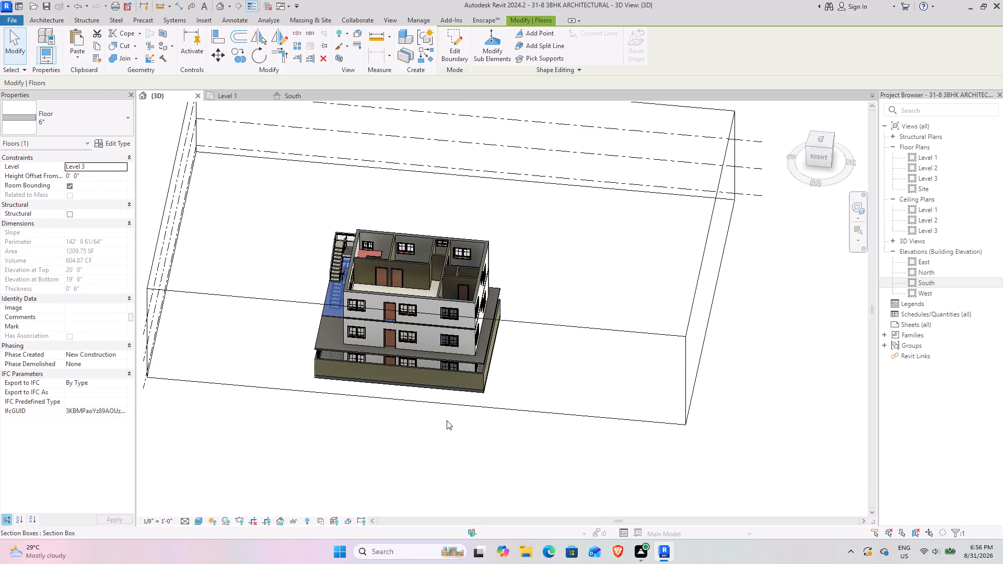
scroll(447, 420, "up", 5)
middle_click_drag(422, 431, 543, 429, "shift")
left_click(481, 442)
scroll(264, 194, "up", 8)
scroll(255, 240, "down", 3)
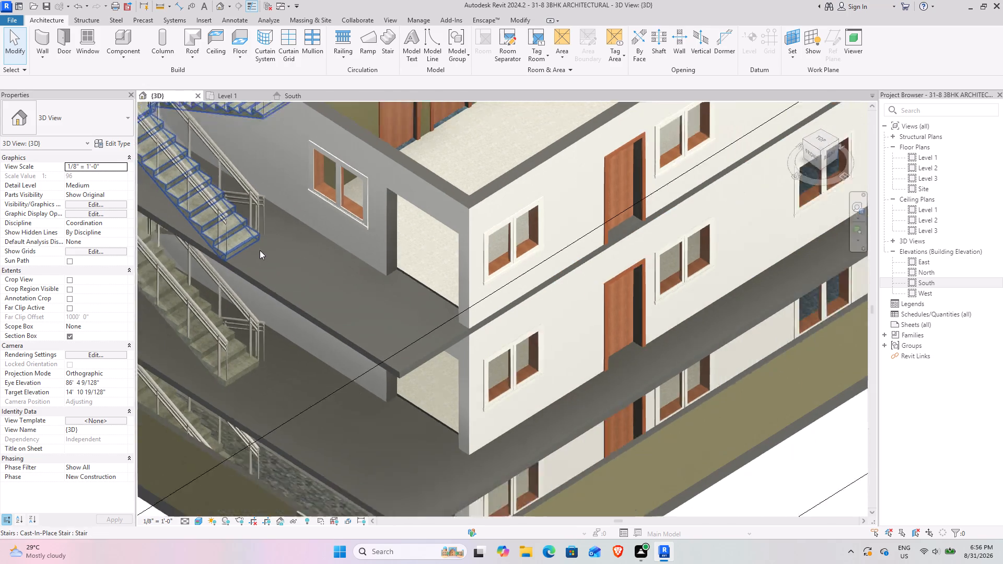
scroll(260, 250, "down", 1)
middle_click_drag(229, 305, 271, 238, "shift")
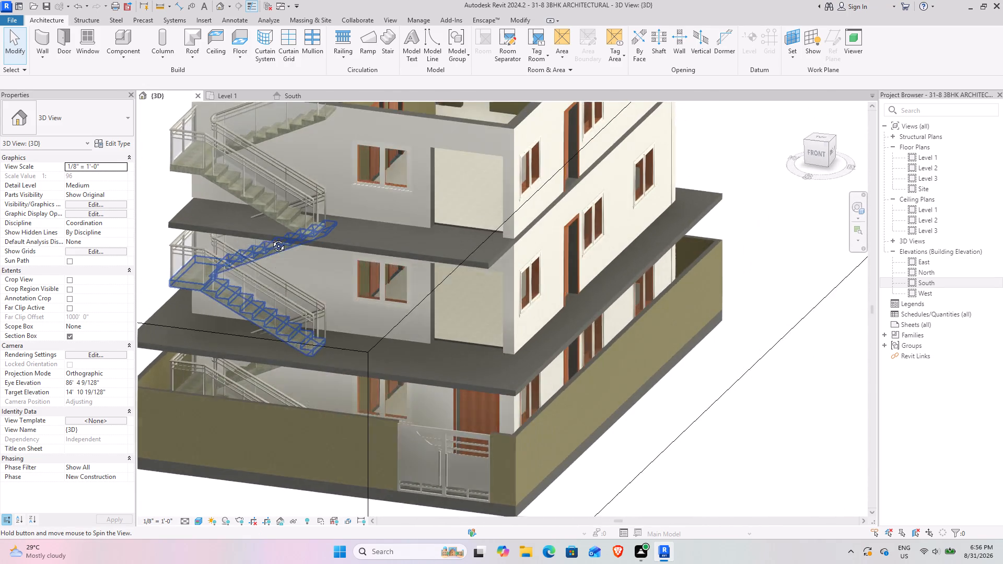
middle_click_drag(271, 238, 255, 263, "shift")
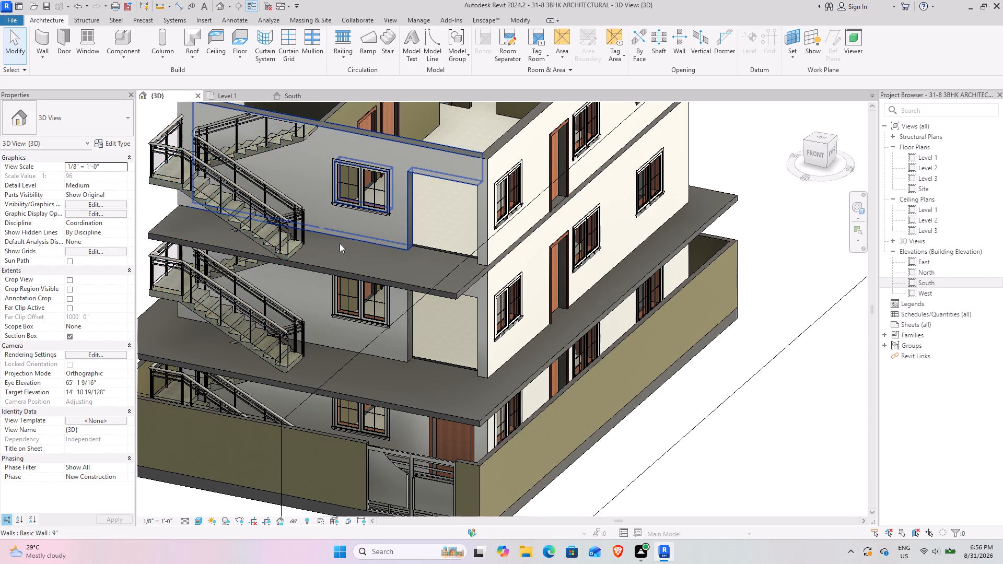
scroll(340, 248, "down", 3)
middle_click_drag(272, 354, 289, 267, "shift")
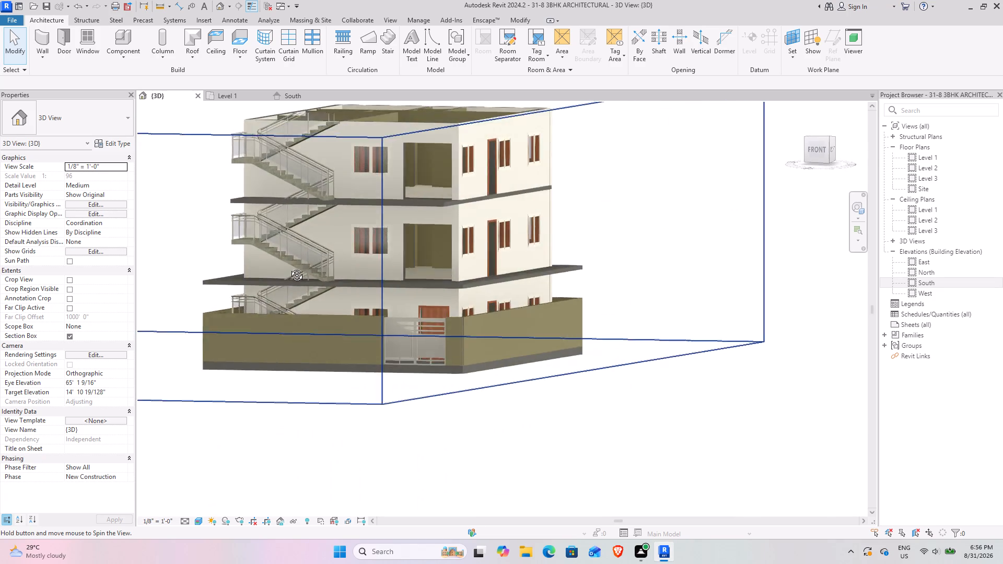
middle_click_drag(289, 267, 259, 344, "shift")
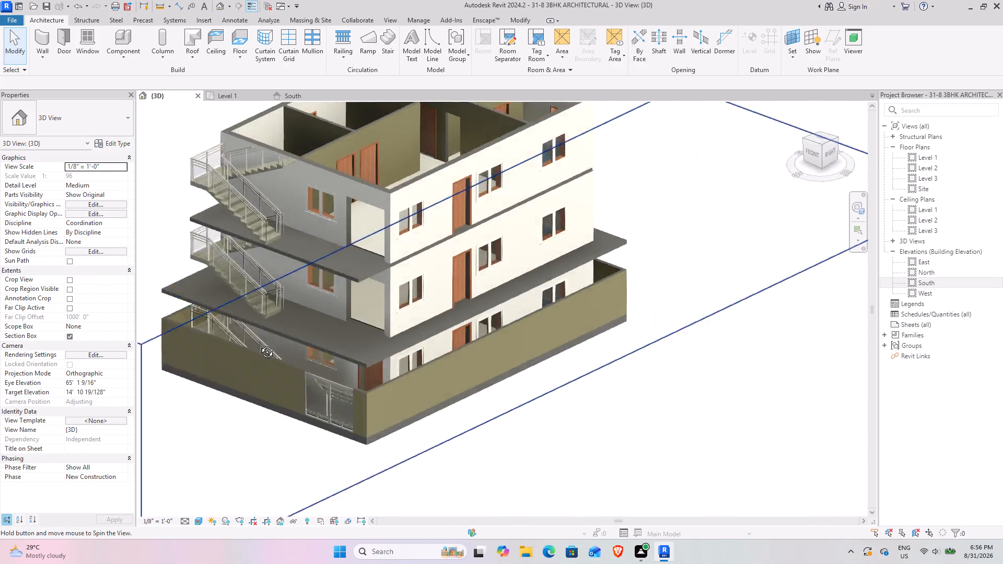
middle_click_drag(259, 344, 470, 302, "shift")
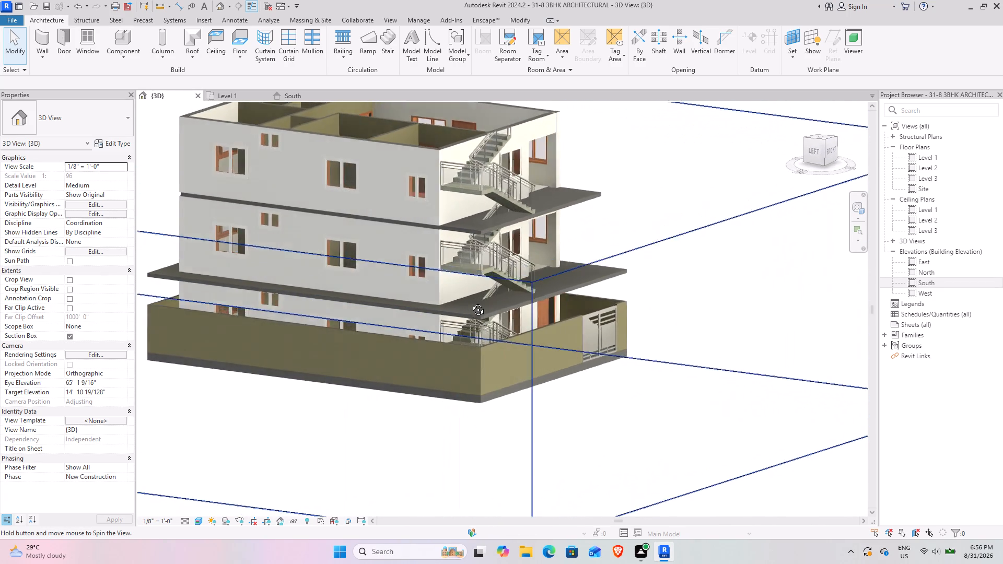
middle_click_drag(470, 302, 309, 335, "shift")
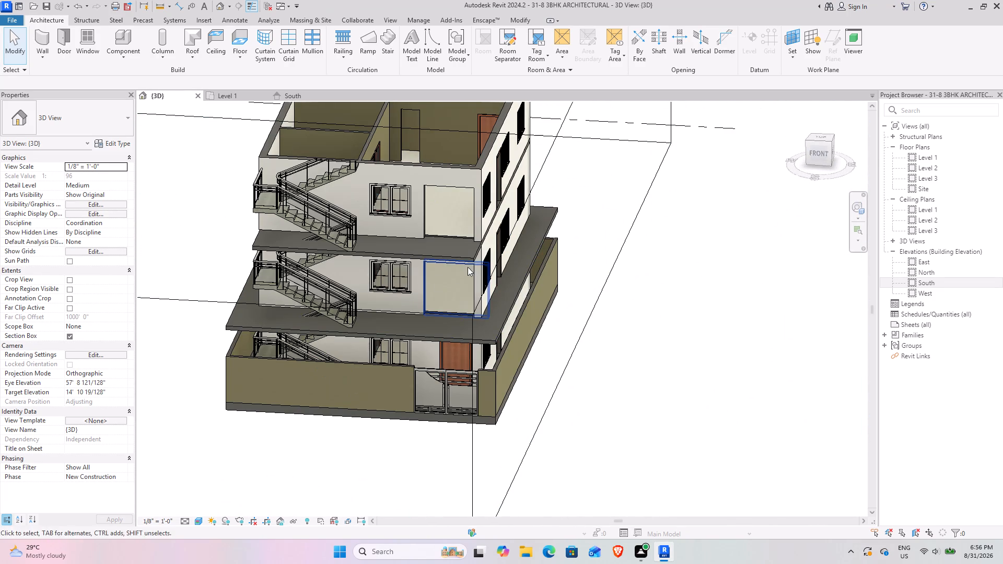
middle_click_drag(191, 400, 165, 406, "shift")
middle_click_drag(423, 290, 352, 316, "shift")
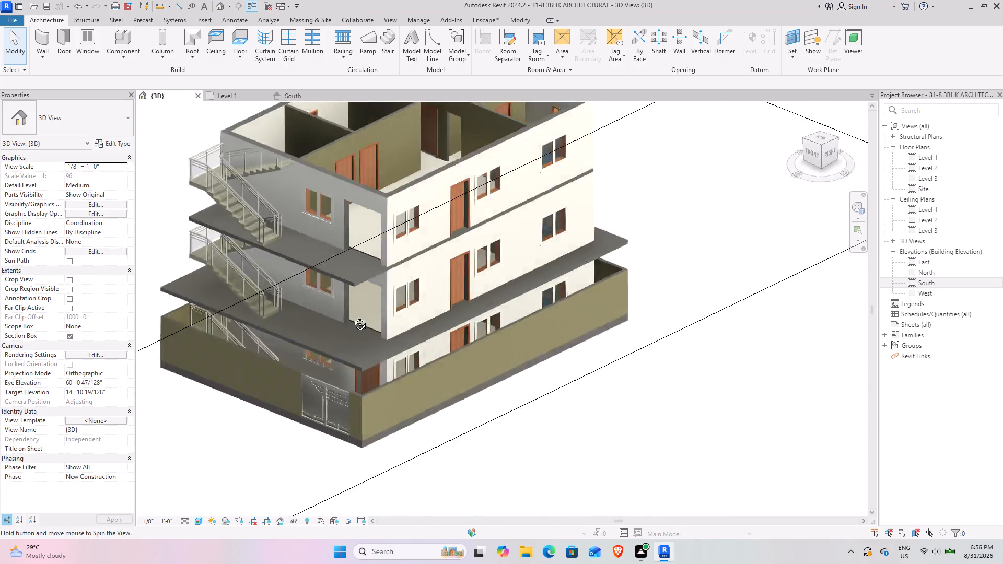
middle_click_drag(352, 316, 422, 355, "shift")
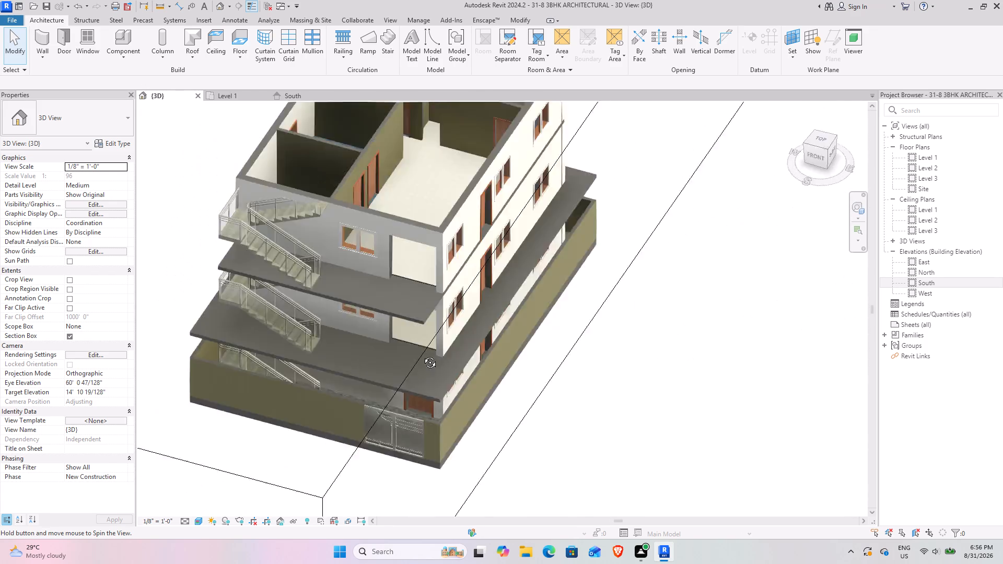
Delete the rectangular wall openings beside the windows in the front walls of Level 3 and Level 2.
middle_click_drag(422, 355, 474, 293, "shift")
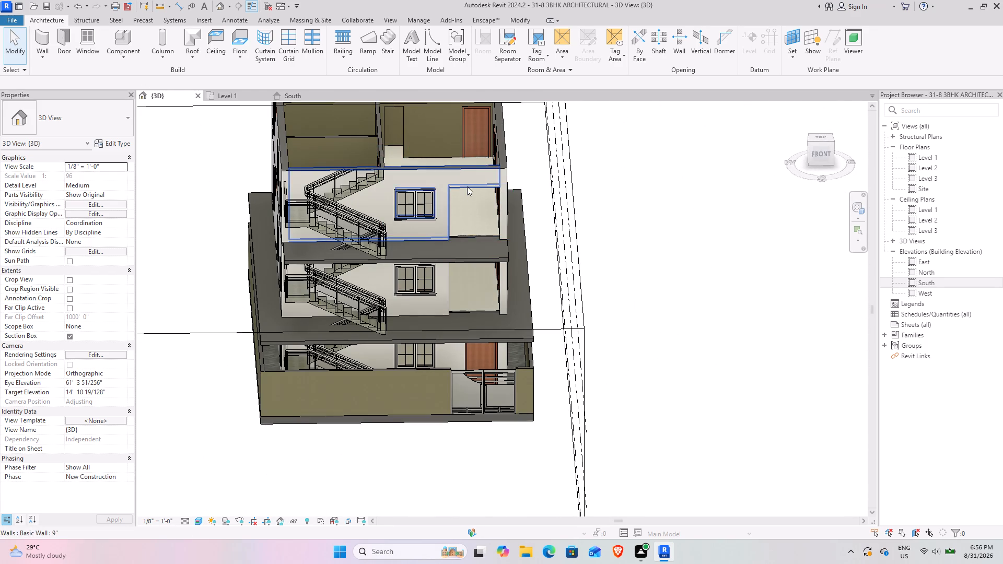
left_click(467, 193)
left_click(467, 187)
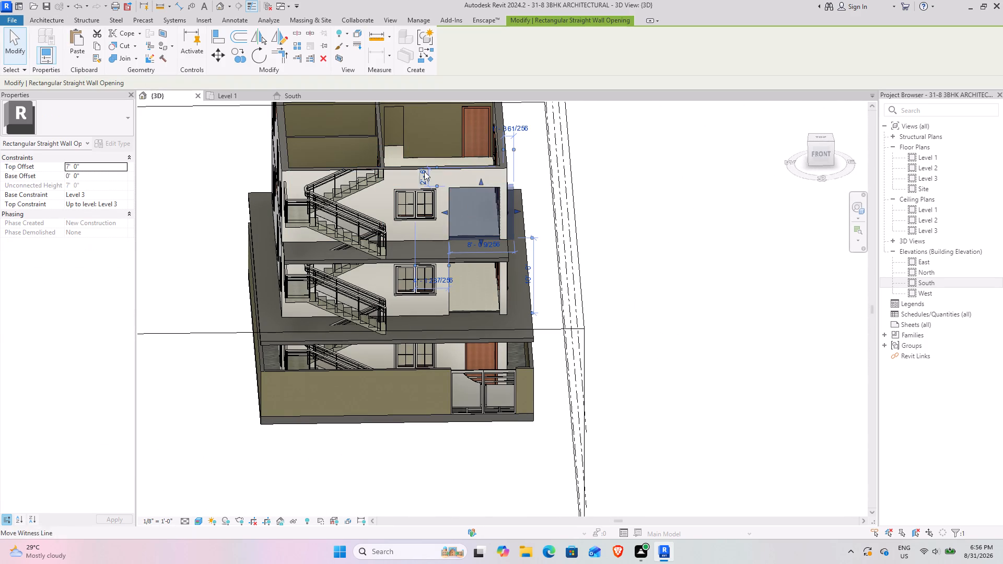
left_click(326, 61)
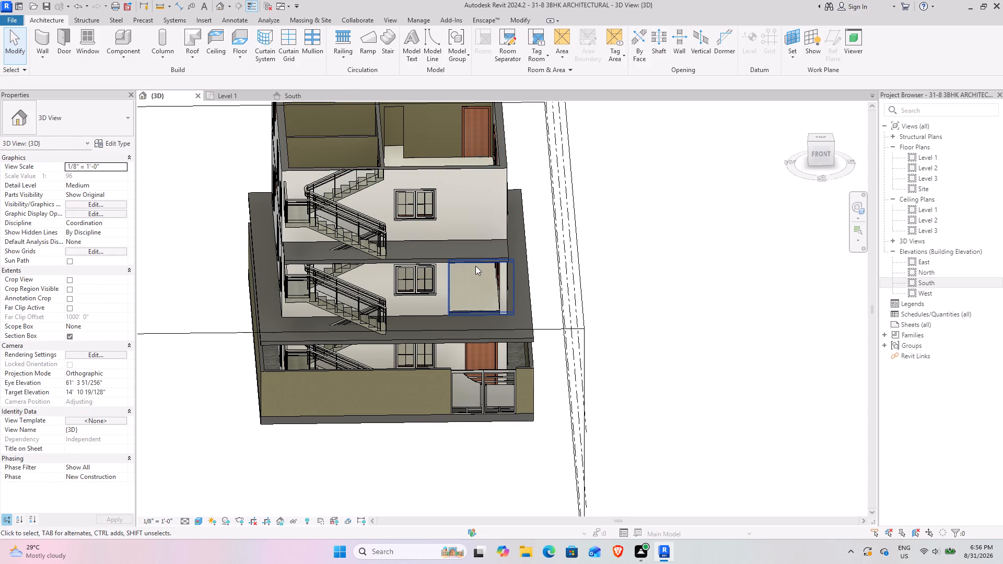
left_click(475, 266)
left_click(319, 62)
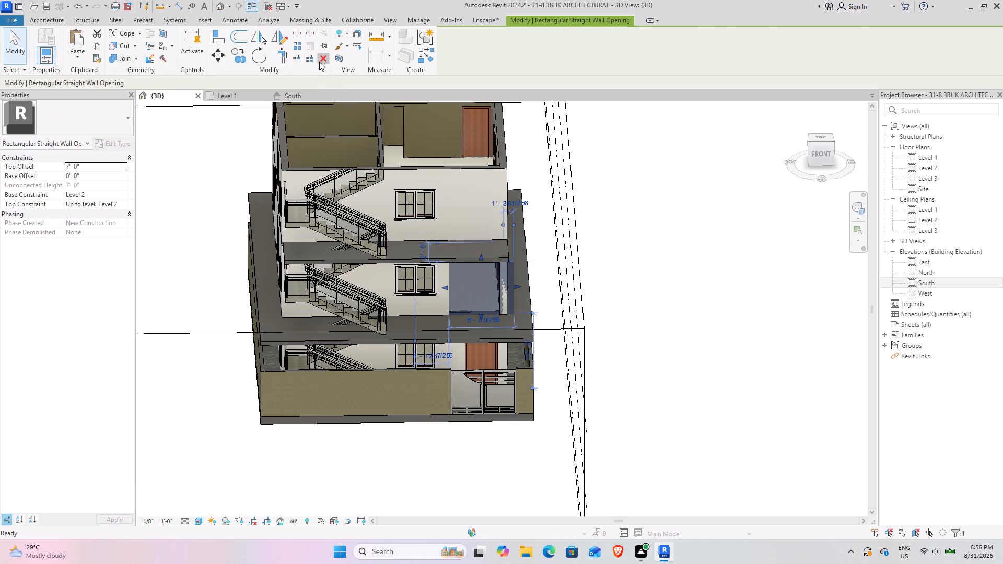
middle_click_drag(387, 253, 288, 302, "shift")
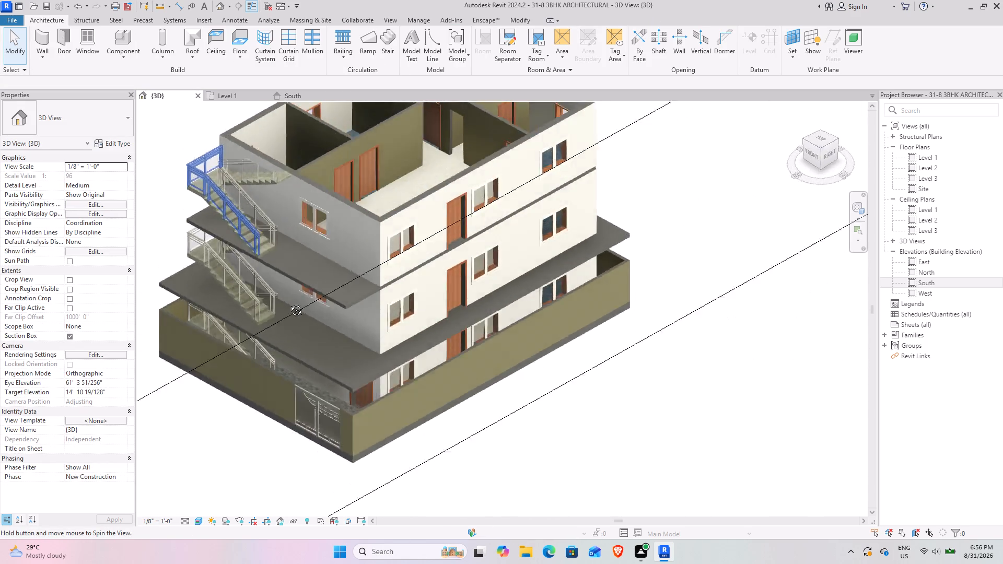
middle_click_drag(288, 302, 349, 222, "shift")
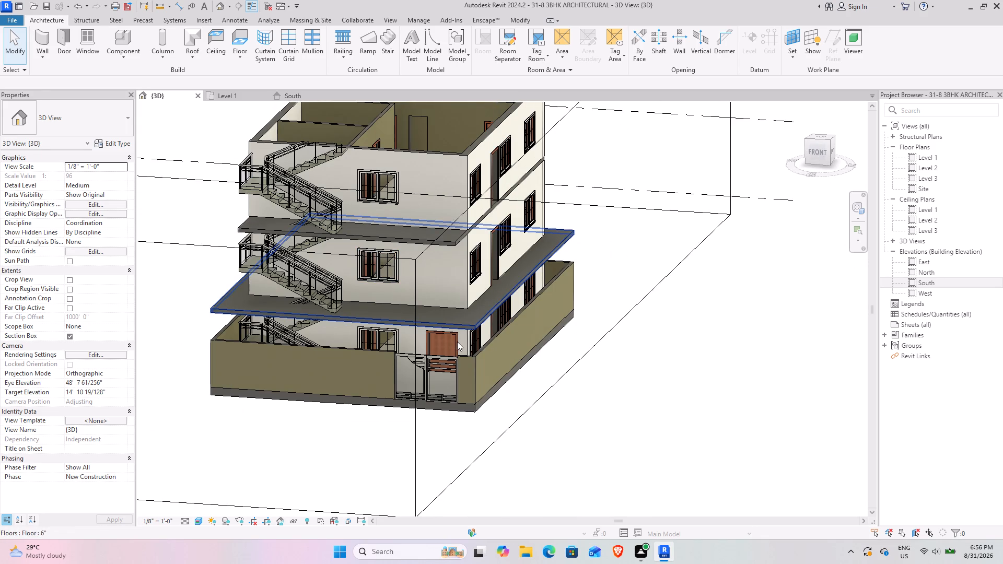
Copy the 3'6 Single-Flush main door from Level 1's front wall to Levels 2 and 3.
left_click(457, 342)
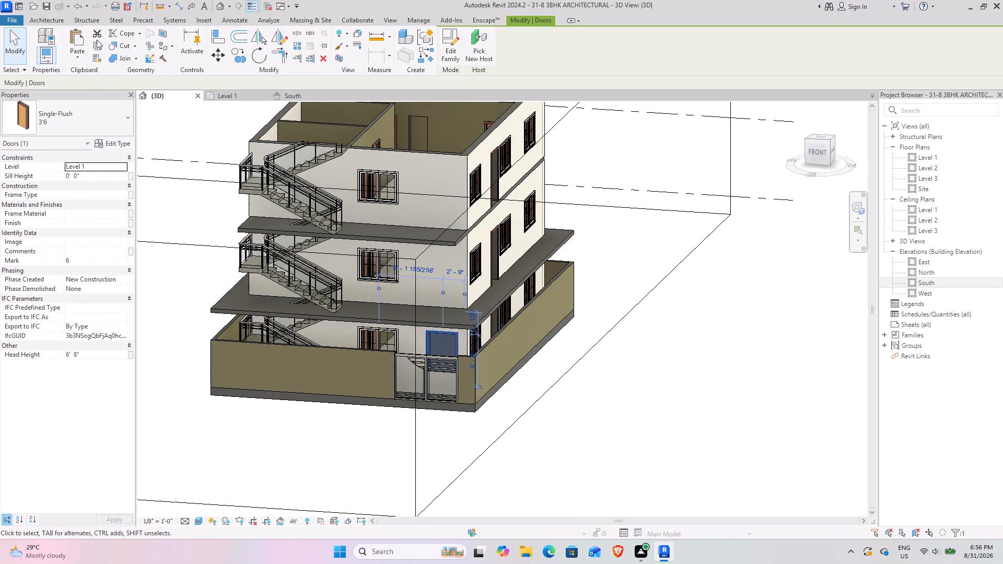
left_click(97, 40)
left_click(97, 48)
left_click(81, 56)
left_click(124, 97)
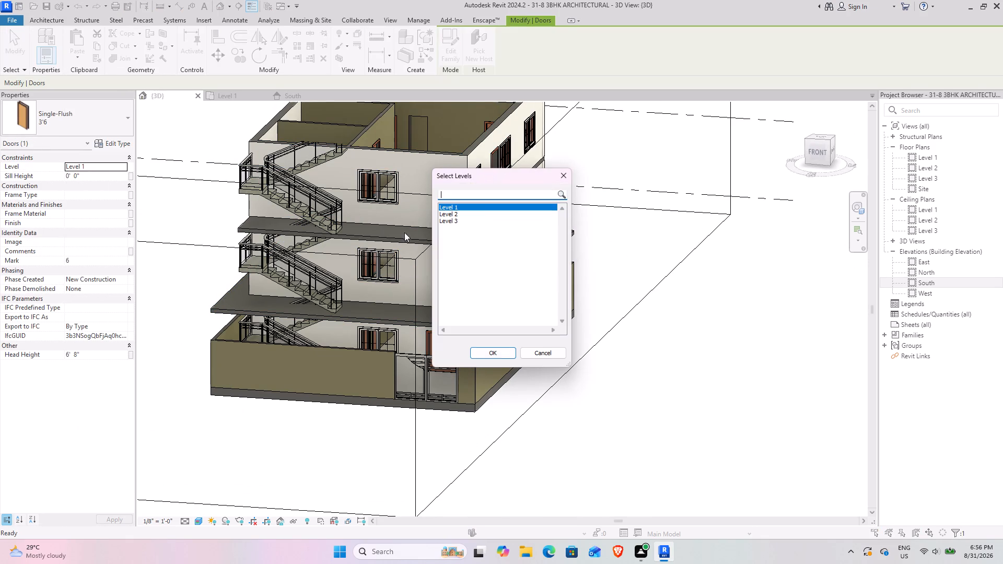
left_click(484, 212)
left_click(459, 224, "ctrl")
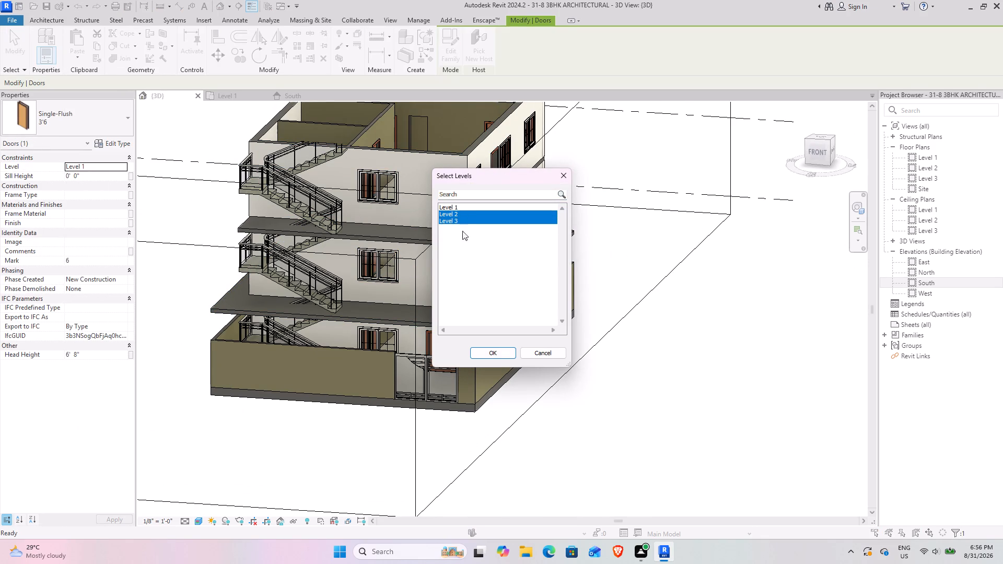
left_click(495, 355)
left_click(611, 428)
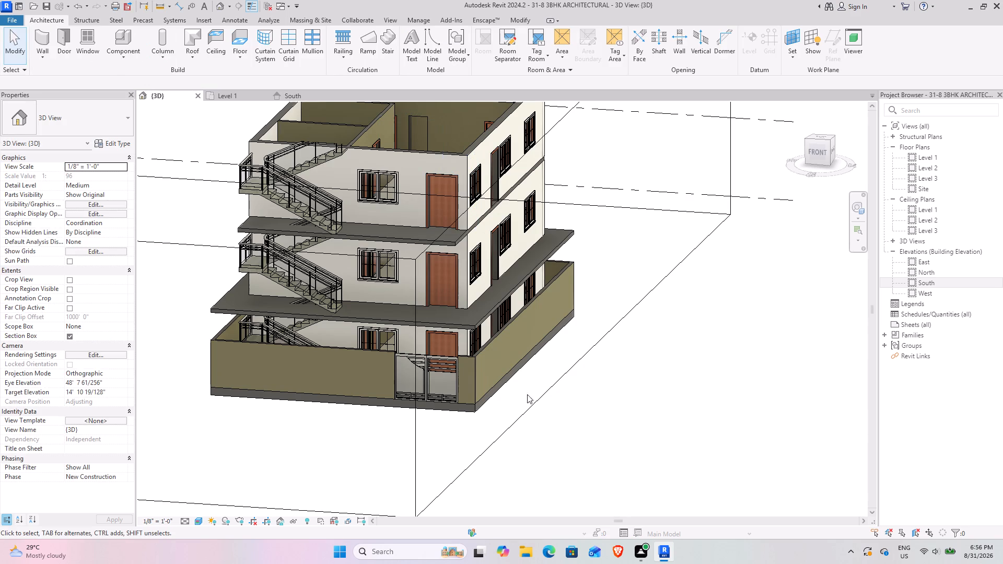
Examine the front doors, side walls and projecting floor slabs in 3D from several angles.
middle_click_drag(396, 317, 401, 288, "shift")
scroll(394, 282, "up", 3)
middle_click_drag(355, 340, 356, 337, "shift")
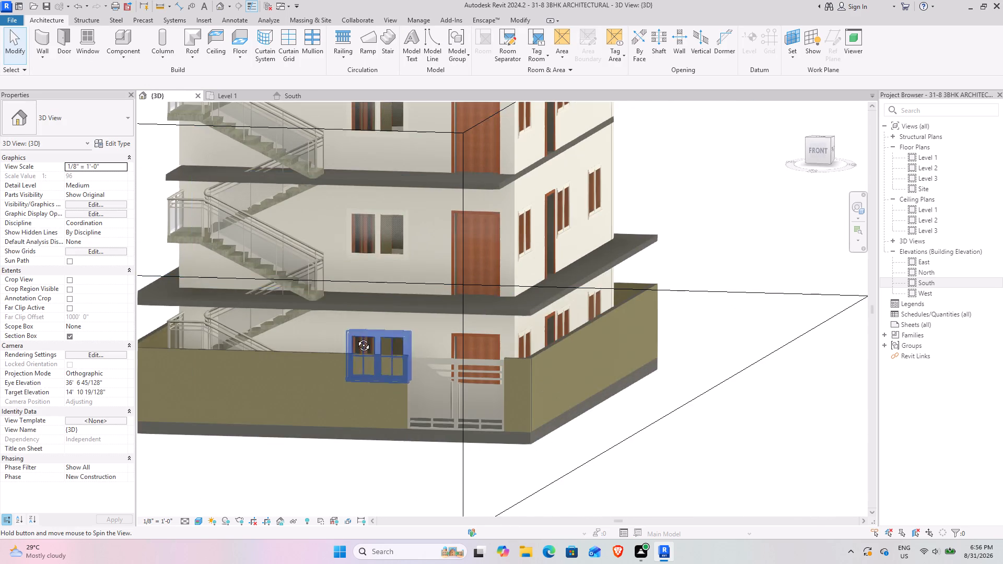
middle_click_drag(356, 337, 324, 329, "shift")
middle_click_drag(345, 311, 244, 383, "shift")
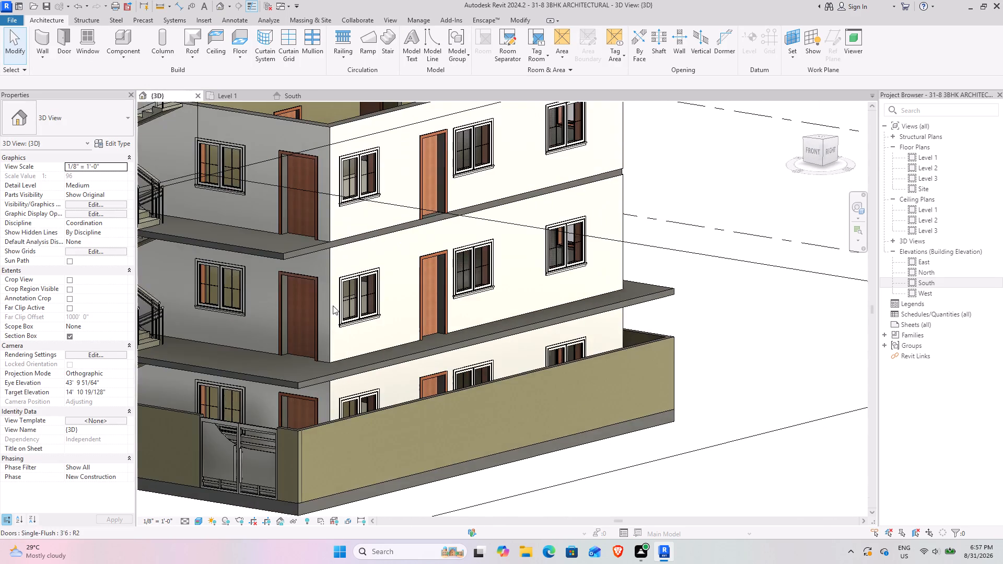
scroll(333, 305, "down", 3)
middle_click_drag(320, 323, 311, 438, "shift")
middle_click_drag(308, 420, 346, 281, "shift")
scroll(346, 281, "down", 3)
middle_click_drag(294, 317, 353, 336, "shift")
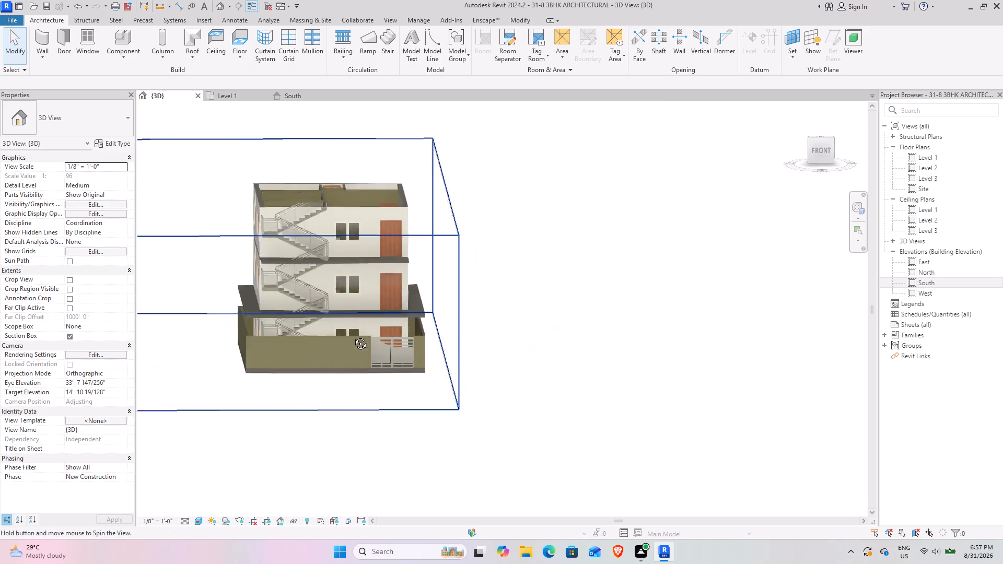
middle_click_drag(353, 336, 320, 393, "shift")
Replace the projecting Level 2 floor slab with a copy of the Level 3 slab pasted onto Level 2.
left_click(377, 355)
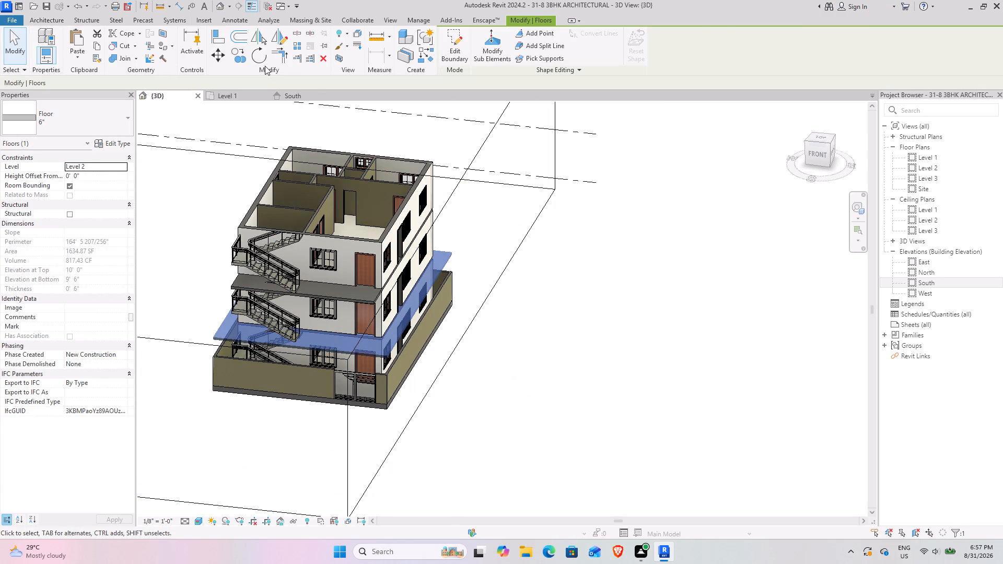
left_click(317, 57)
left_click(359, 296)
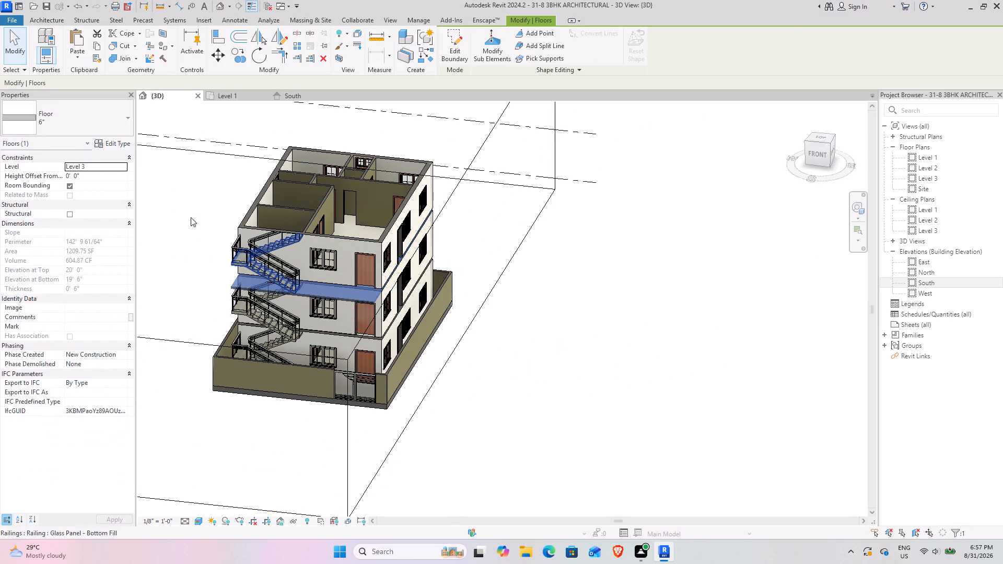
left_click(95, 41)
left_click(79, 58)
left_click(111, 97)
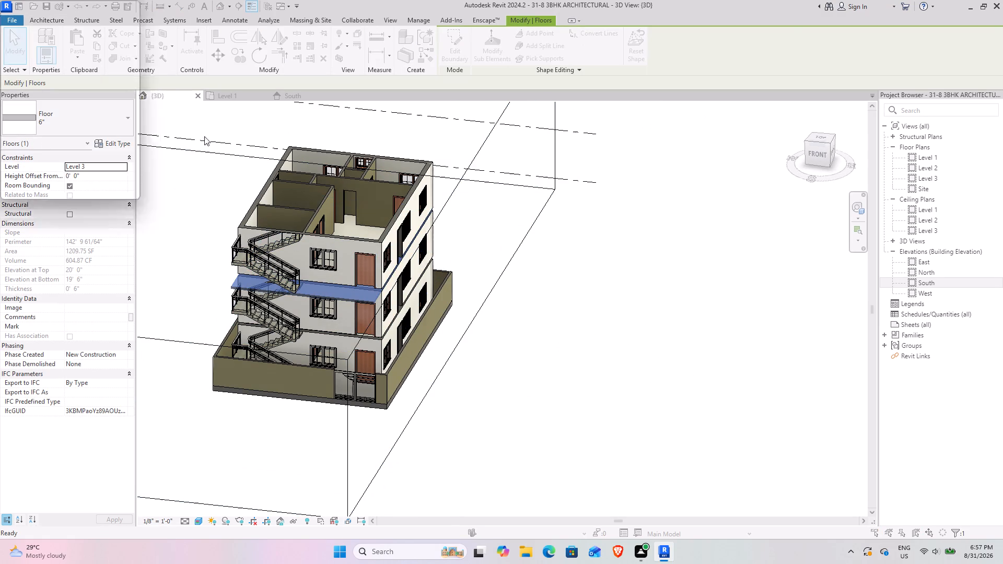
left_click(464, 212)
left_click(494, 351)
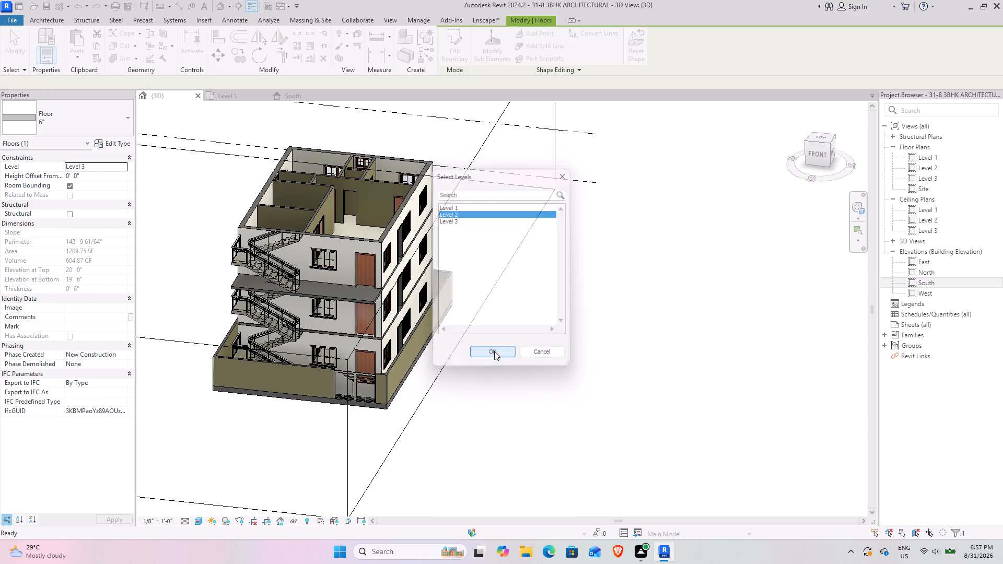
left_click(545, 375)
Delete the two 36" x 80" Single-Flush doors in the side exterior wall of Levels 2 and 3.
scroll(316, 346, "up", 4)
middle_click_drag(357, 311, 329, 307, "shift")
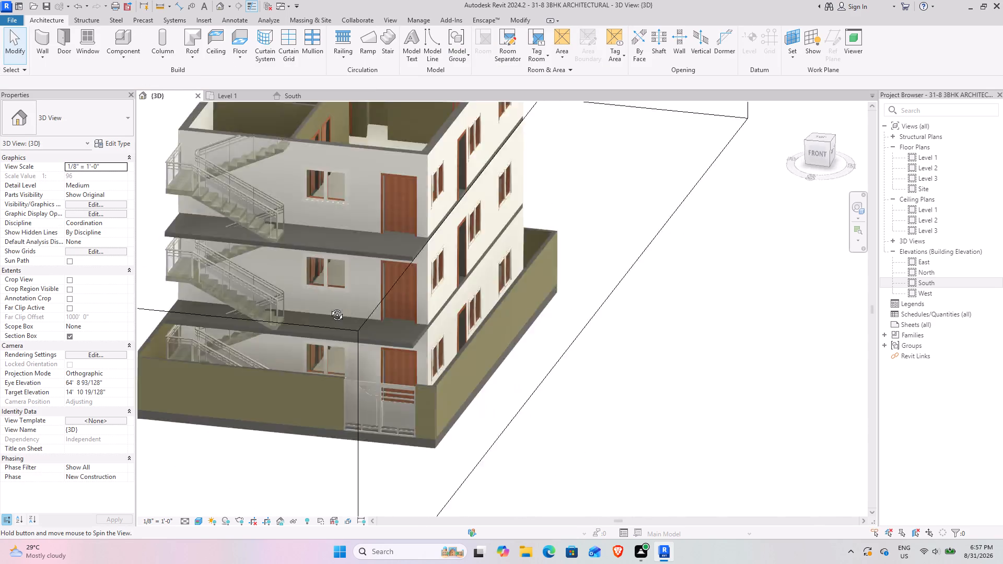
middle_click_drag(329, 307, 296, 325, "shift")
scroll(367, 354, "up", 4)
left_click(454, 255)
middle_click_drag(449, 229, 435, 424)
left_click(440, 311, "ctrl")
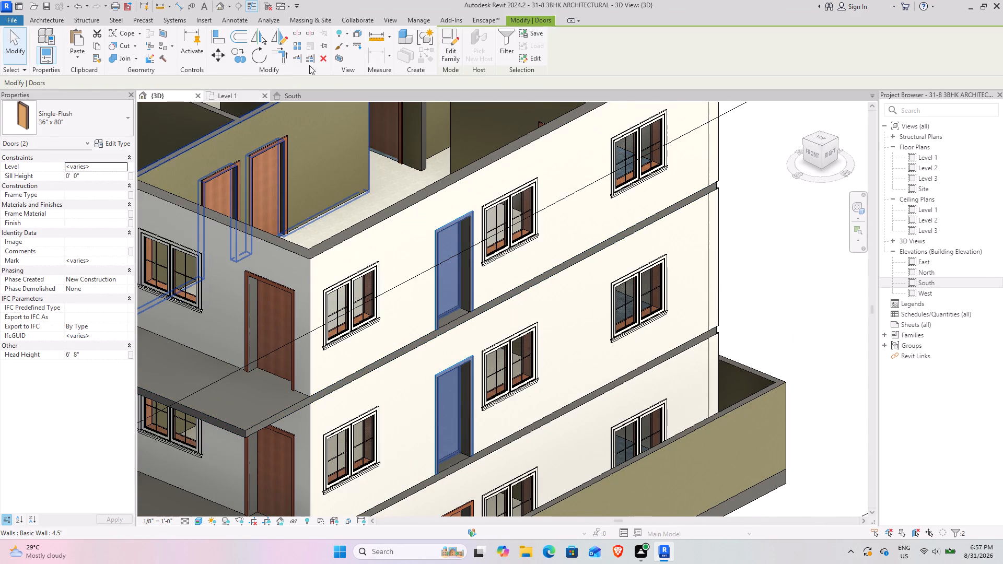
left_click(323, 58)
Examine the whole building in 3D, checking the rear, the side walls and where the external stairs meet the slabs.
scroll(459, 252, "down", 5)
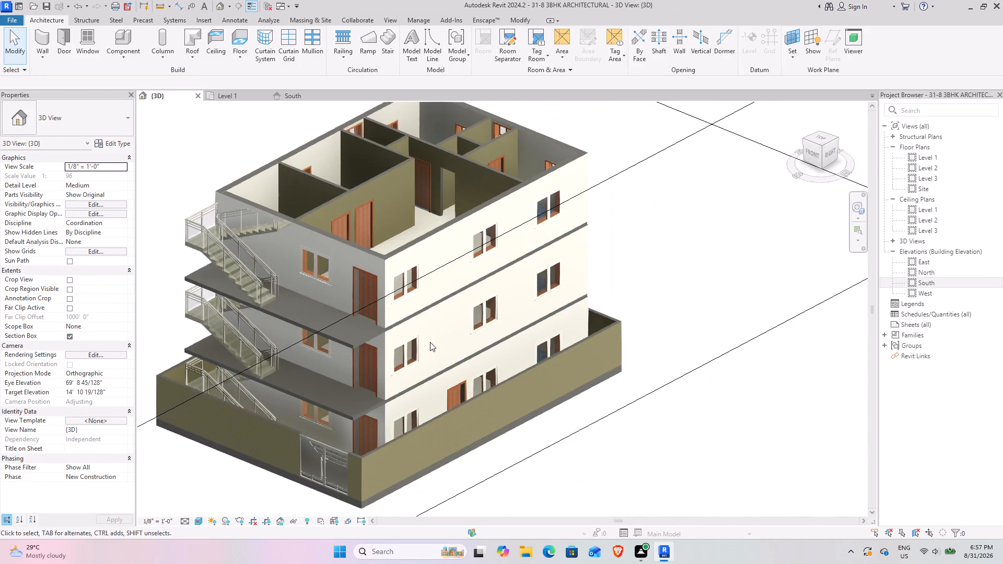
middle_click_drag(410, 334, 94, 259, "shift")
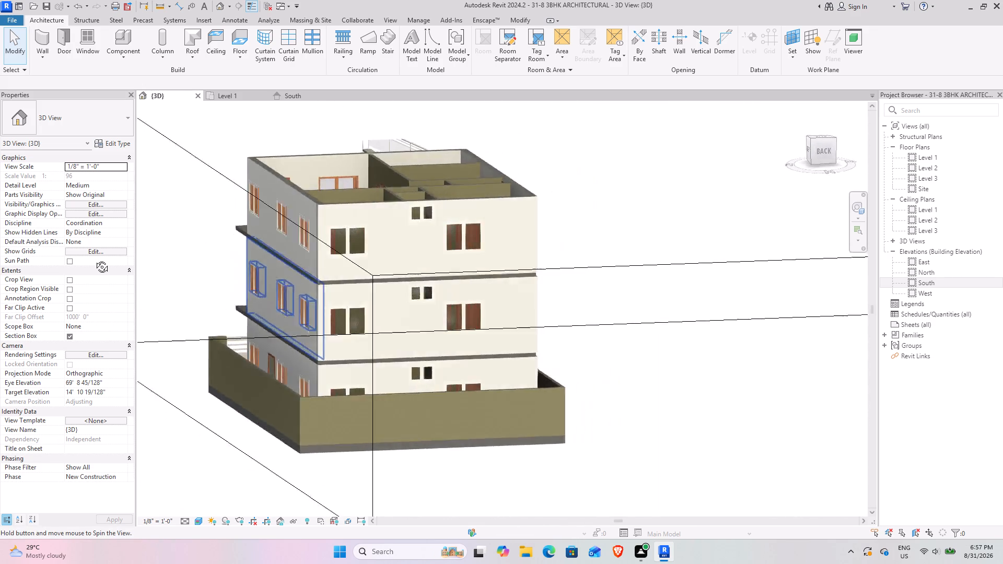
middle_click_drag(94, 259, 462, 226, "shift")
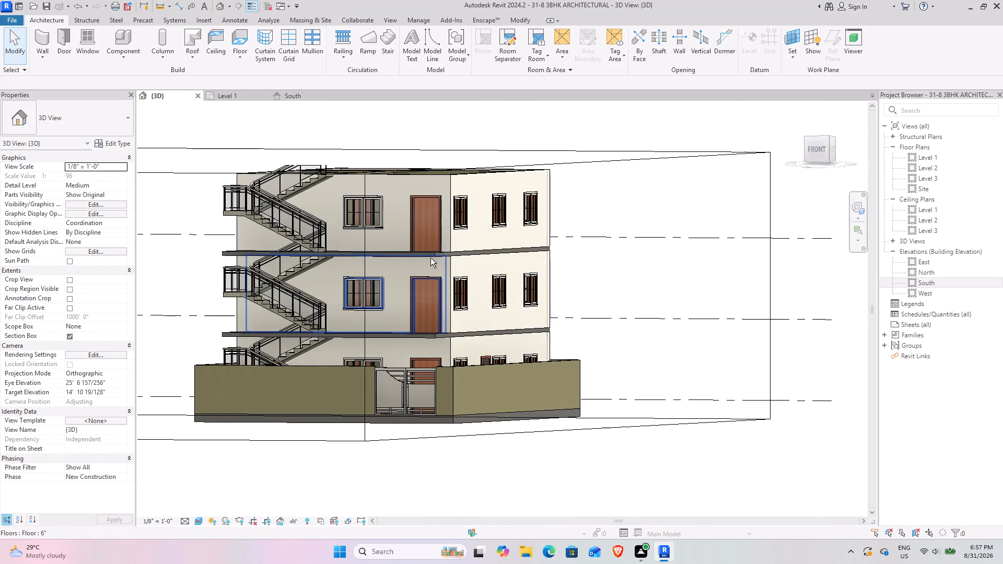
scroll(439, 261, "down", 5)
middle_click_drag(421, 276, 391, 336, "shift")
scroll(438, 359, "up", 4)
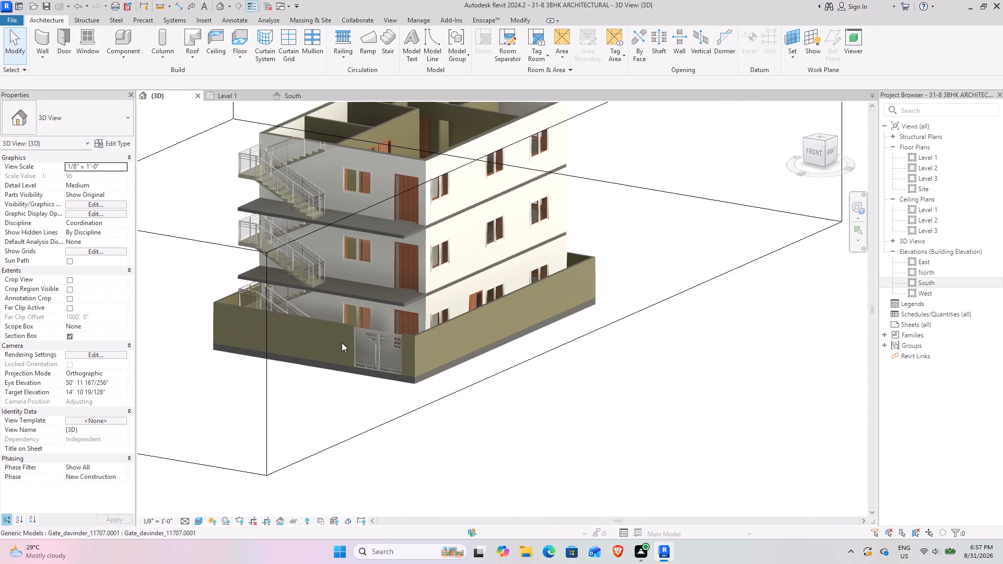
middle_click_drag(307, 232, 320, 343, "shift")
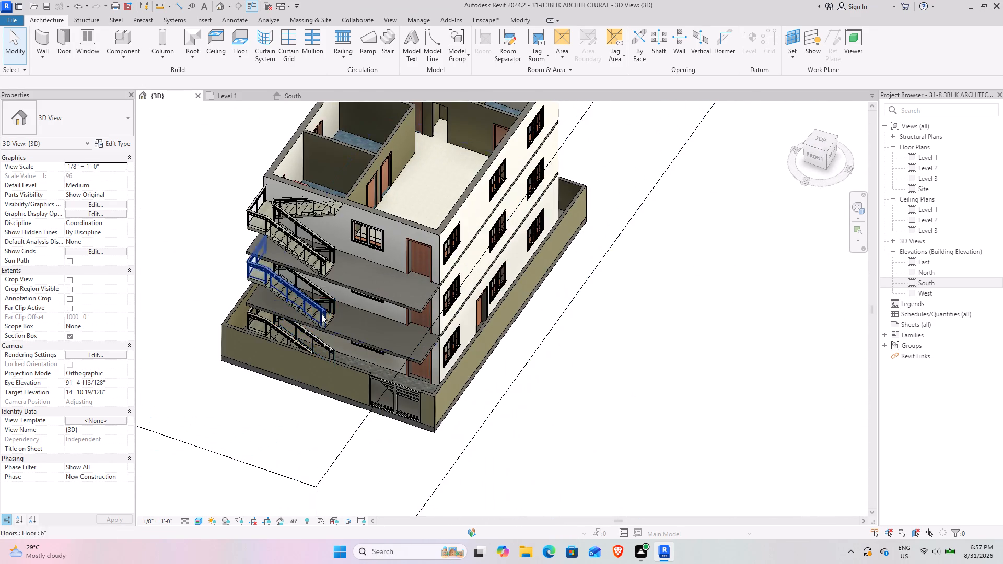
scroll(314, 287, "up", 4)
middle_click_drag(369, 367, 394, 308, "shift")
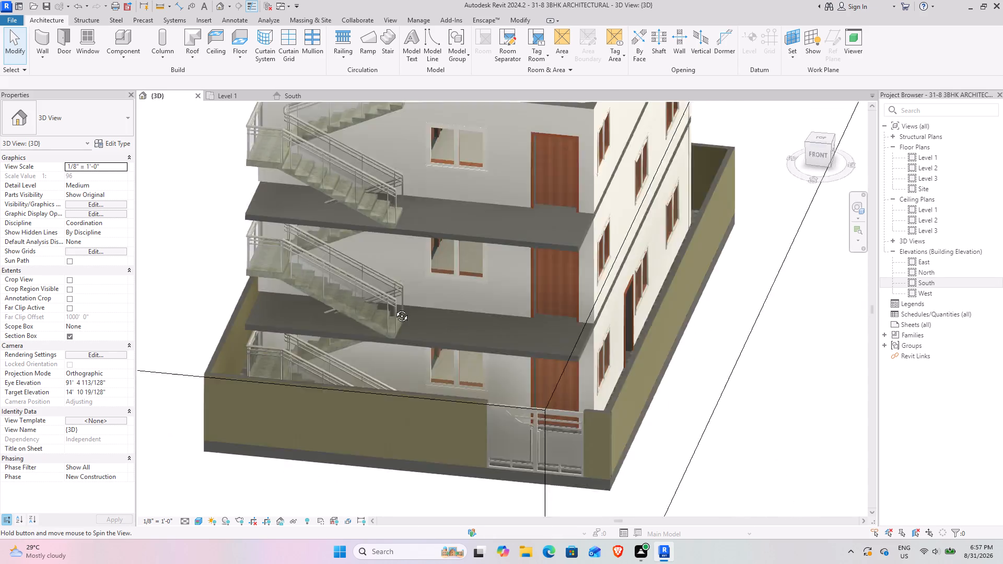
middle_click_drag(394, 308, 381, 384, "shift")
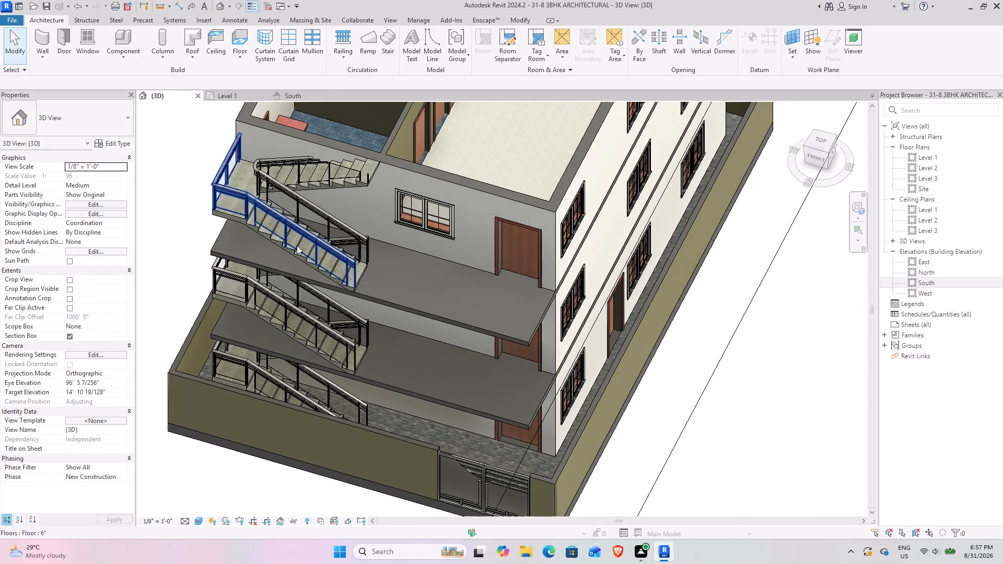
Create a rectangular shaft opening about 12'-6" by 6'-0" around the external staircase on the Level 1 plan.
left_click(236, 96)
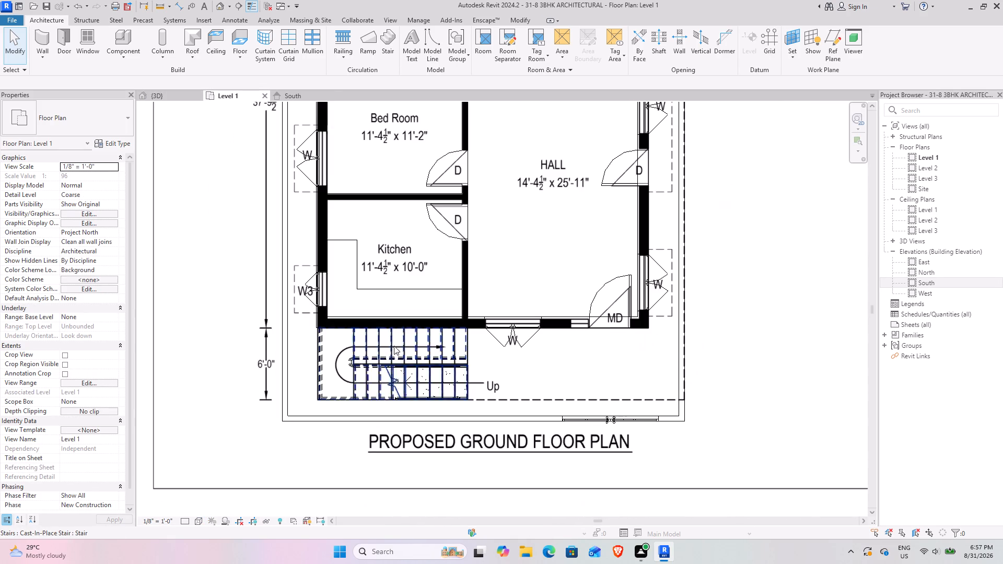
scroll(409, 366, "up", 4)
middle_click_drag(491, 356, 449, 340)
left_click(653, 43)
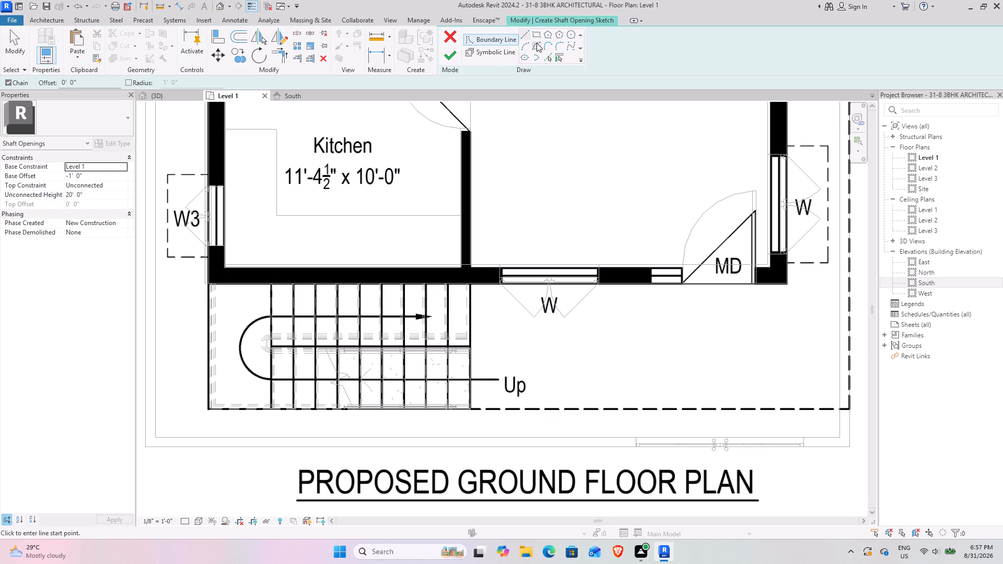
left_click(537, 32)
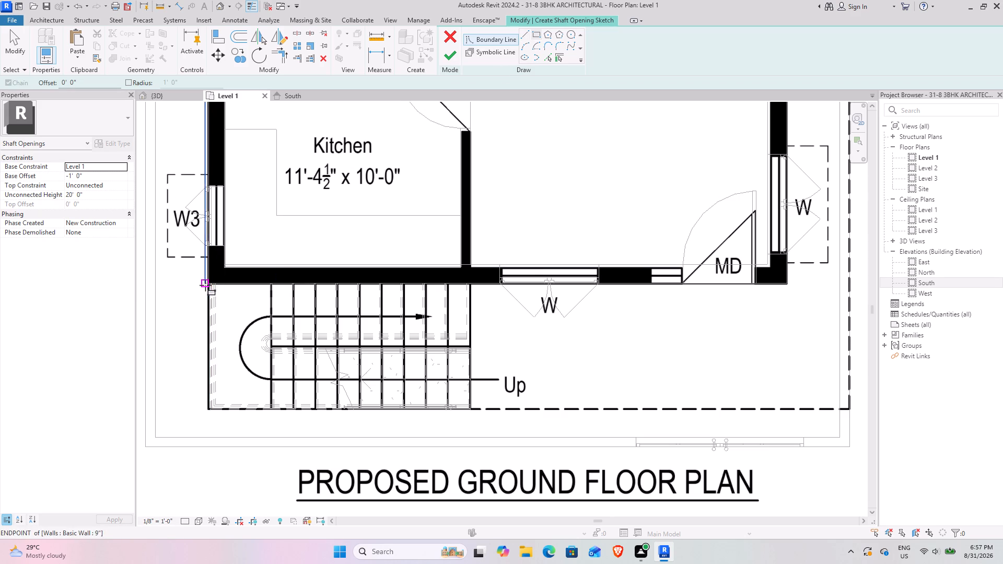
left_click(209, 287)
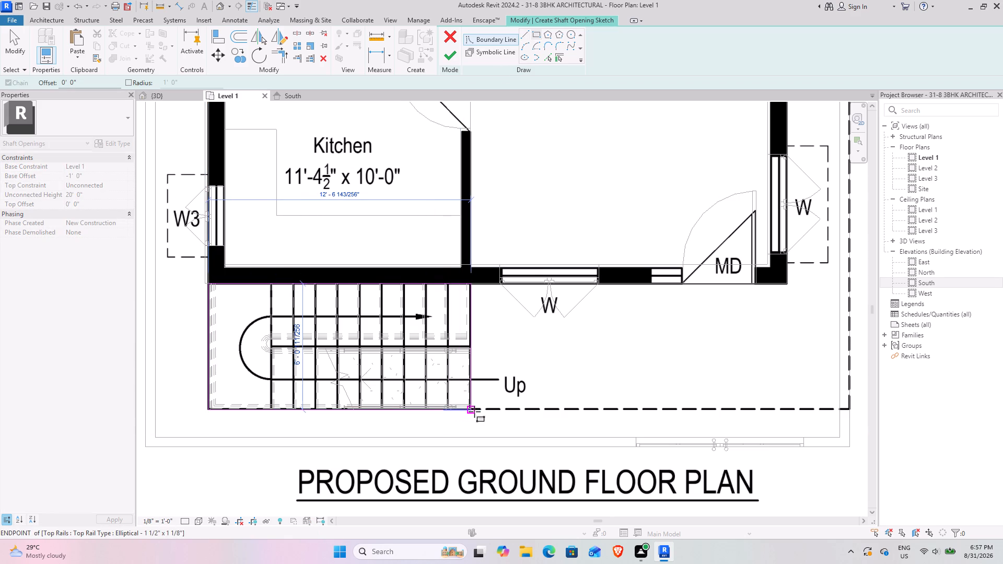
left_click(471, 412)
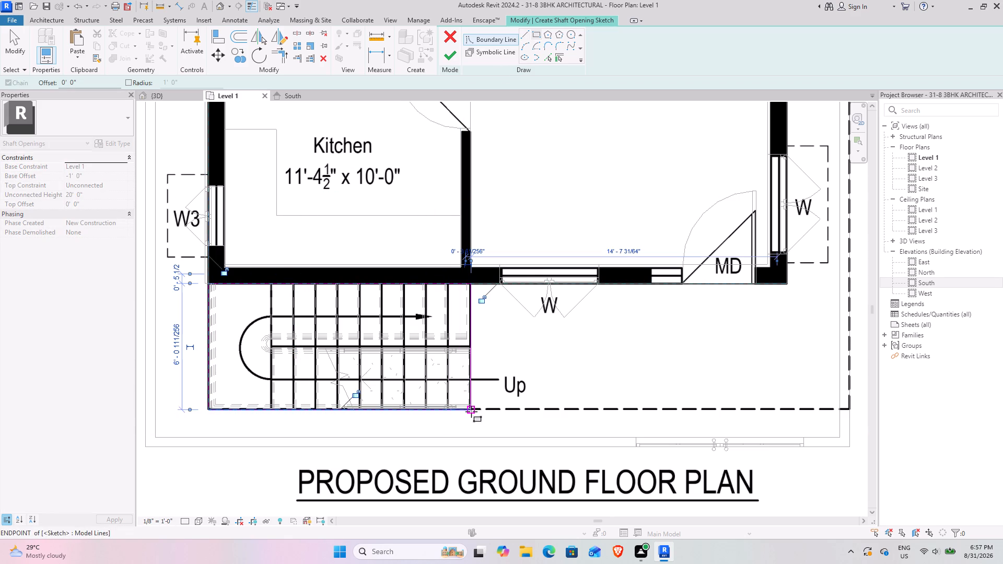
left_click(445, 52)
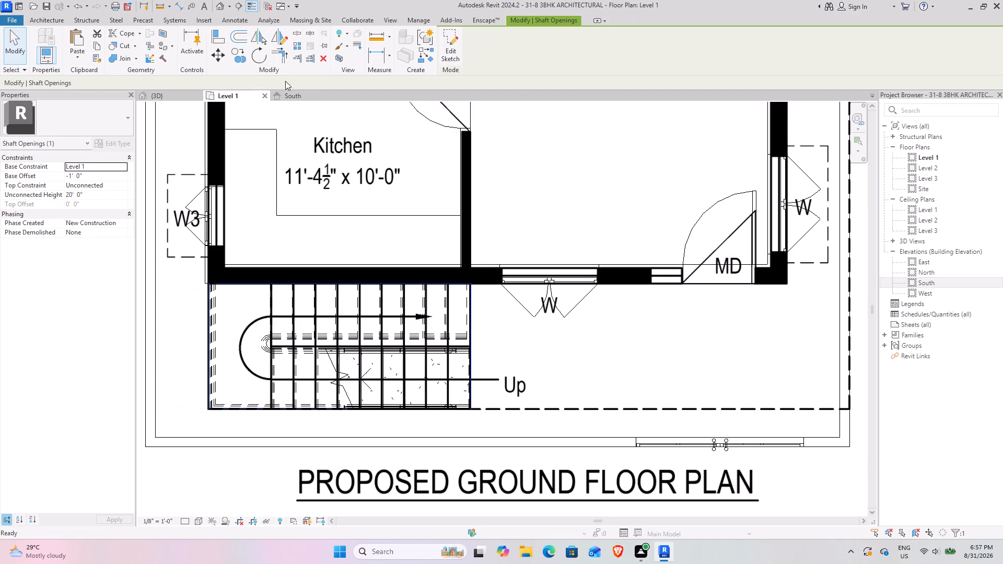
In the 3D front view, raise the shaft opening's bottom above the ground slab to a base offset of about 0'-6 3/4".
left_click(157, 95)
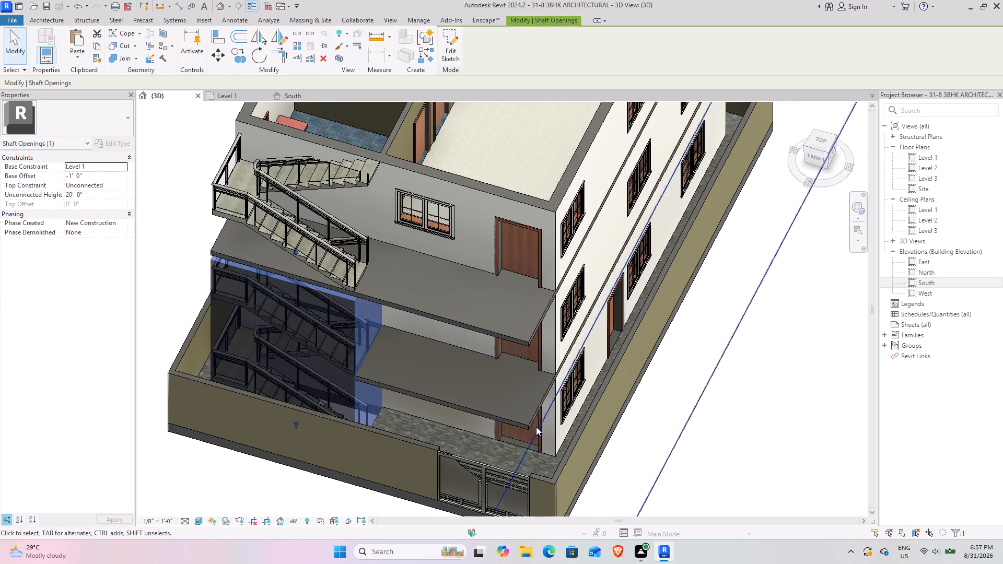
middle_click_drag(323, 349, 323, 169, "shift")
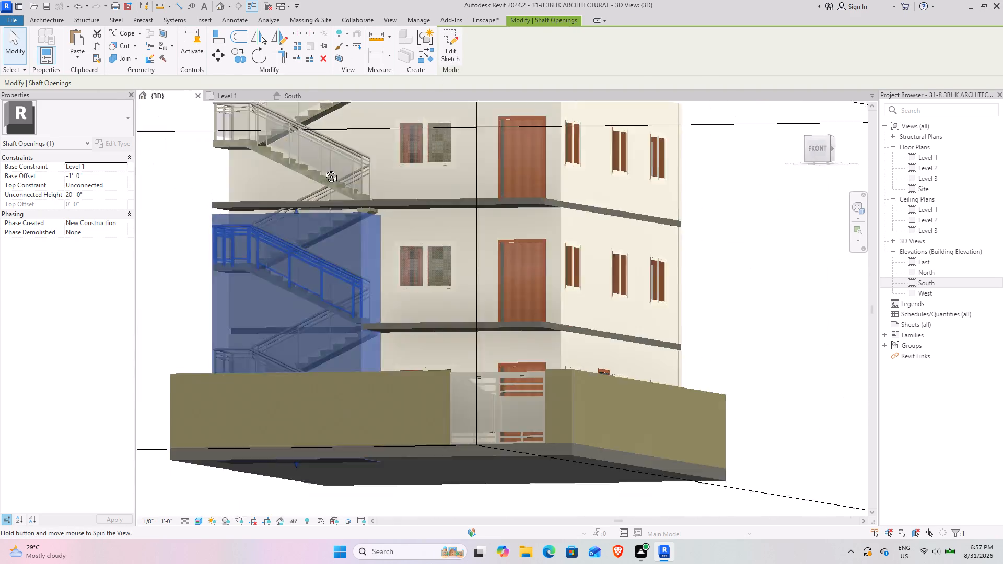
middle_click_drag(323, 169, 371, 186, "shift")
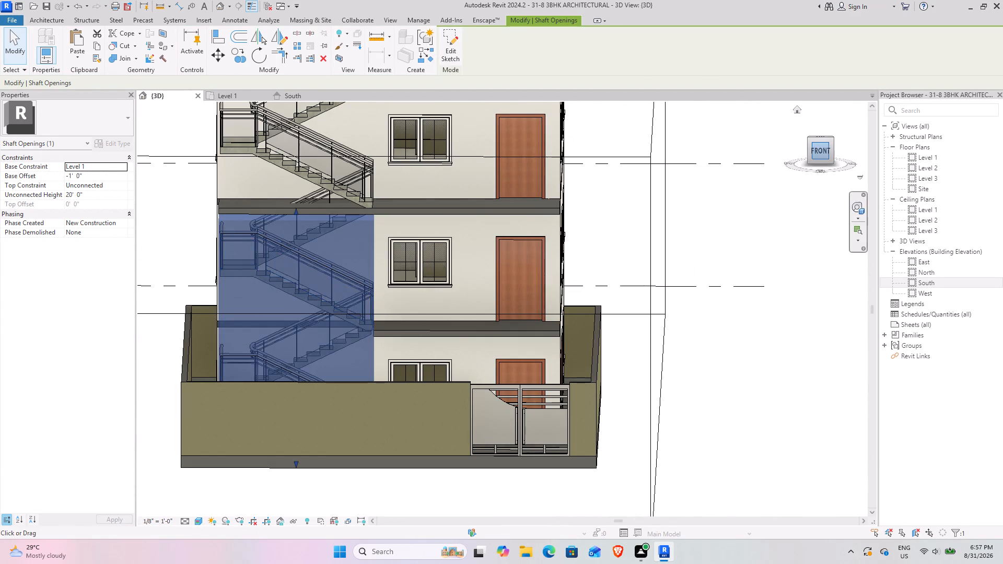
left_click(826, 153)
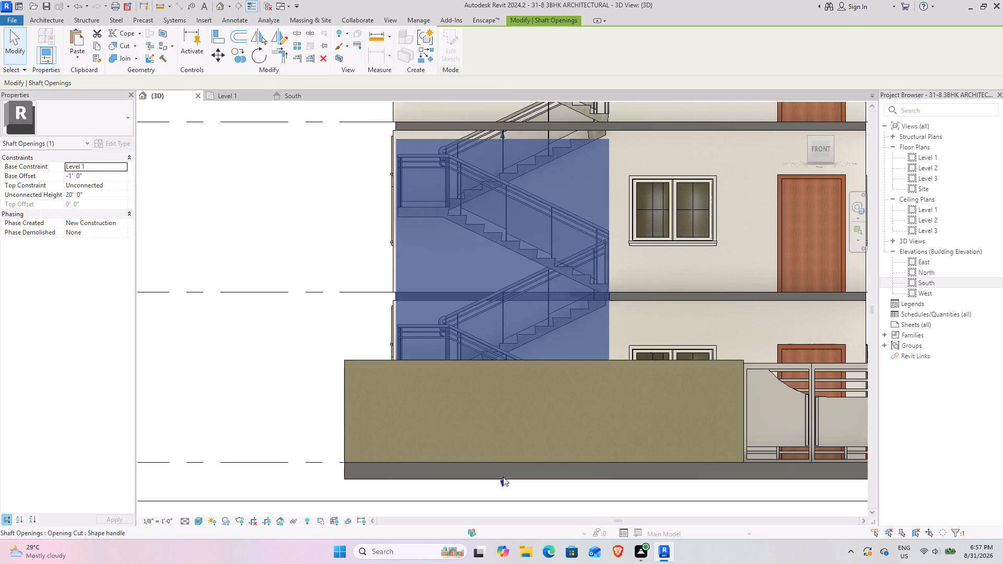
left_click_drag(502, 483, 506, 453)
middle_click_drag(500, 308, 501, 317)
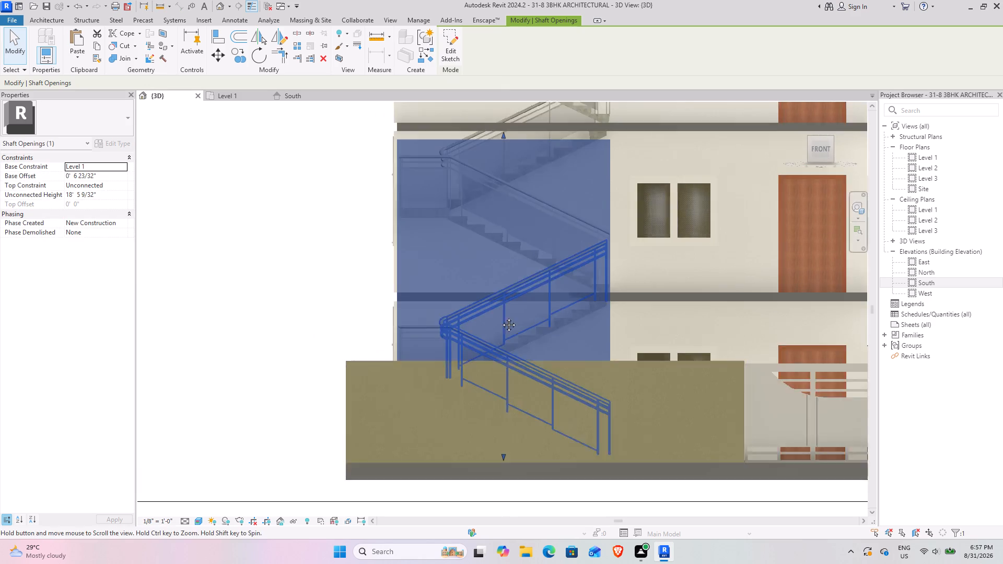
Raise the shaft opening's top above the uppermost stair flight, to an unconnected height of about 30'-1".
middle_click_drag(501, 317, 478, 513)
left_click_drag(480, 341, 477, 284)
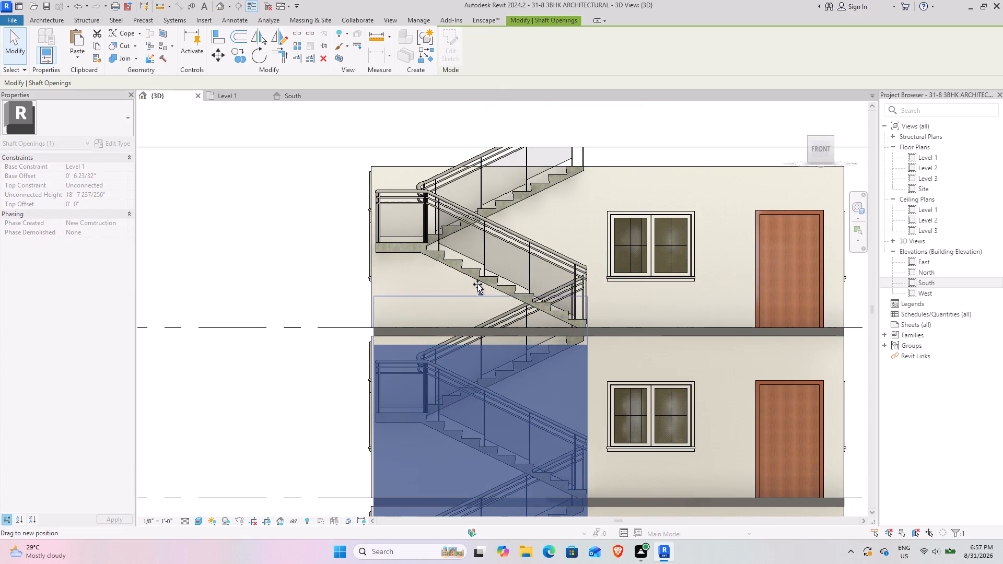
left_click_drag(477, 284, 481, 312)
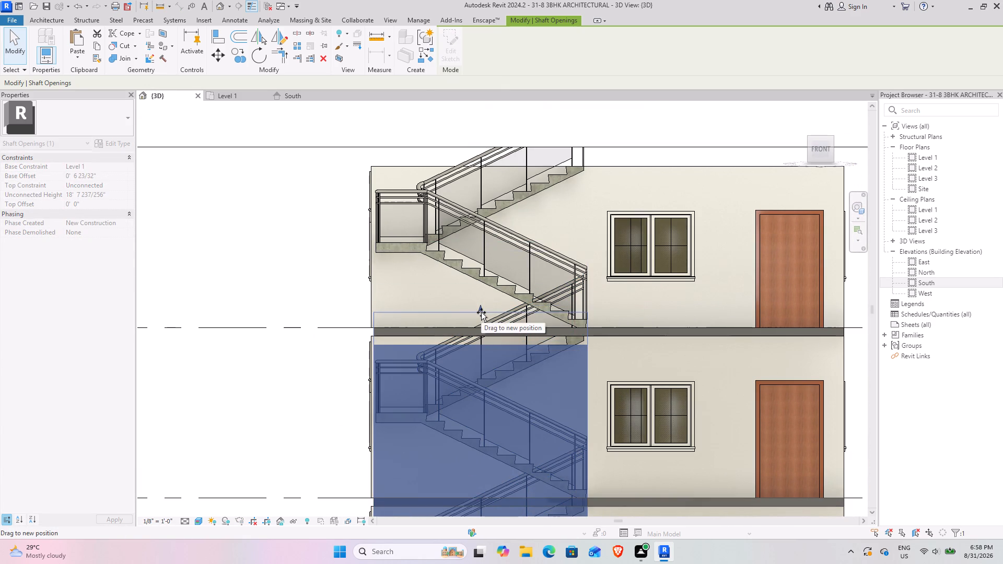
left_click_drag(481, 312, 483, 324)
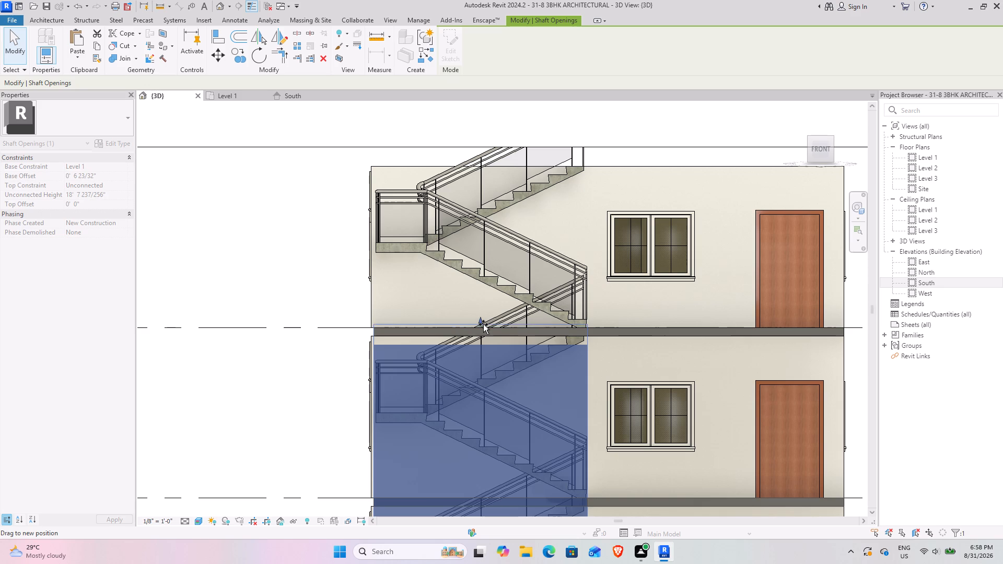
left_click_drag(483, 324, 483, 238)
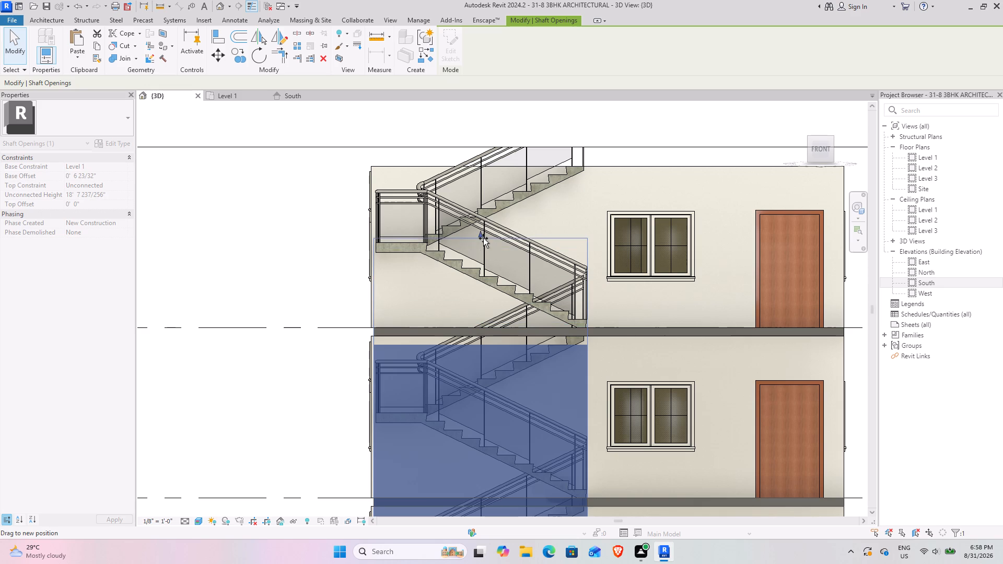
left_click_drag(483, 238, 496, 147)
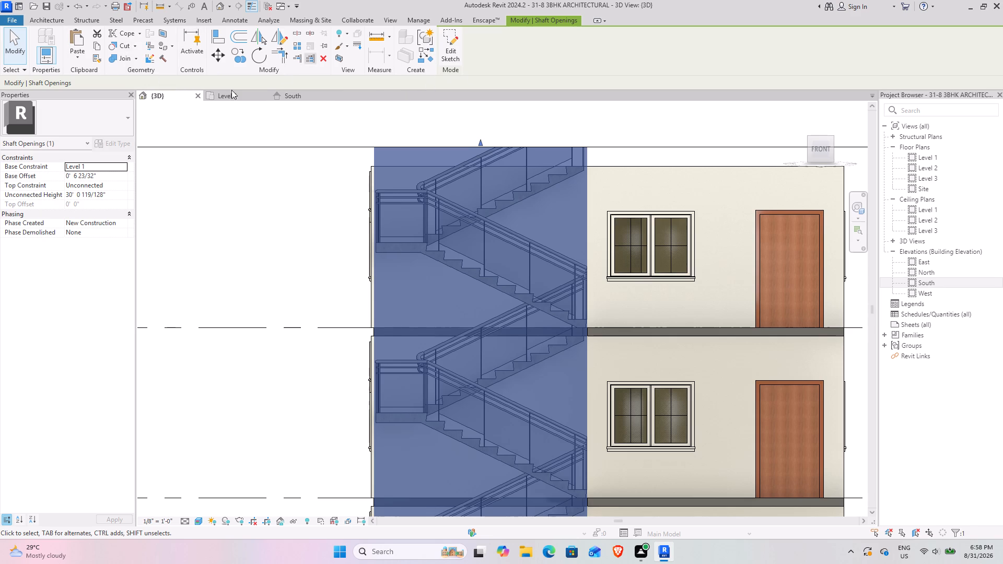
left_click(293, 177)
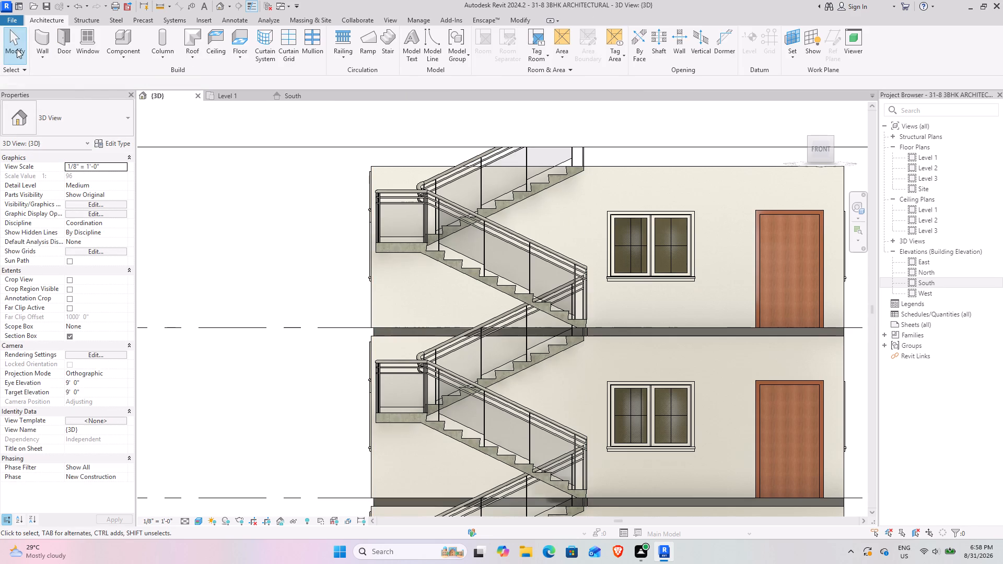
Edit the shaft opening's sketch on the Level 1 plan, nudging the boundary line at the stair's foot two increments towards the stairs.
scroll(352, 215, "down", 4)
middle_click_drag(449, 231, 374, 336, "shift")
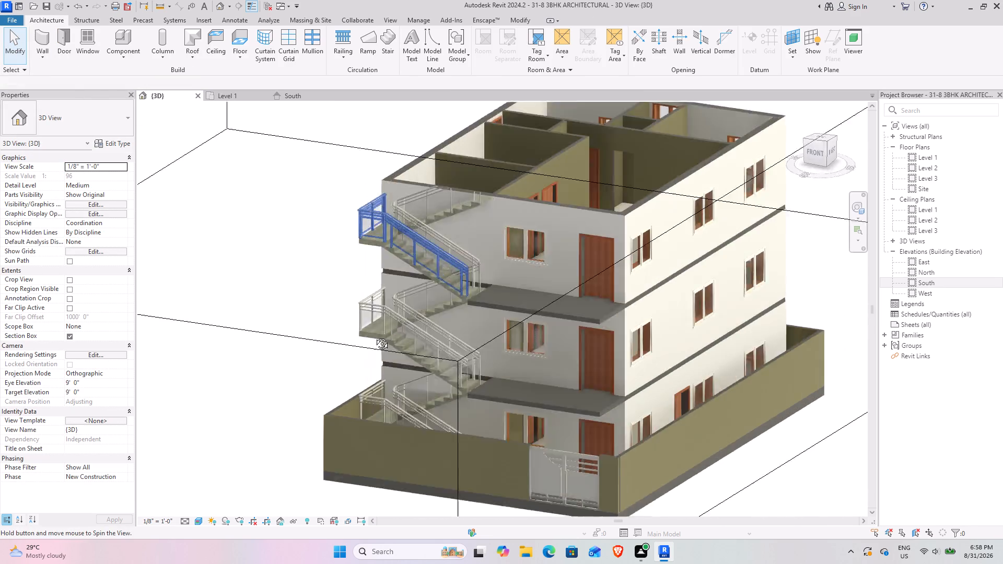
middle_click_drag(374, 336, 358, 401, "shift")
middle_click_drag(380, 391, 420, 407, "shift")
scroll(480, 395, "up", 8)
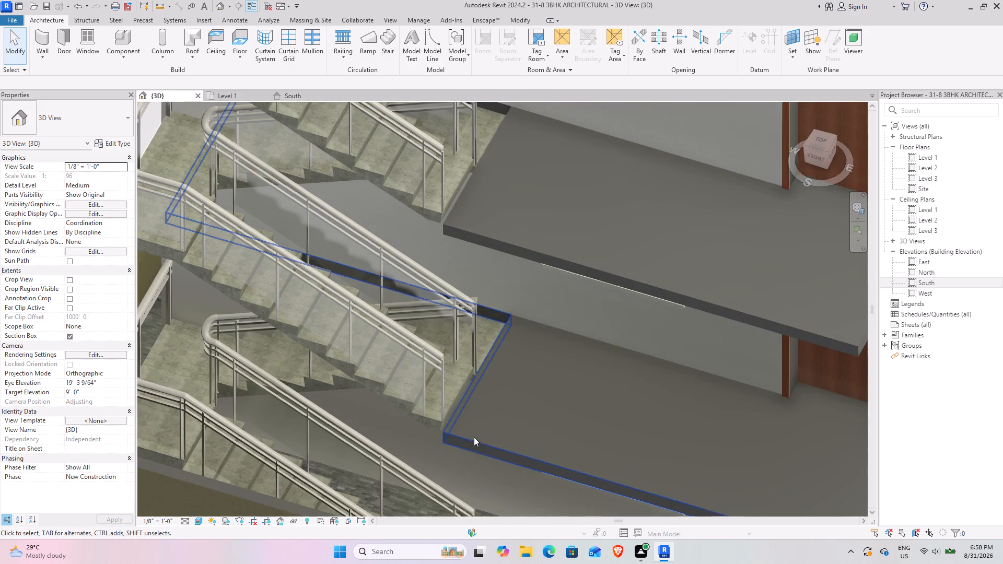
middle_click_drag(467, 437, 510, 444, "shift")
scroll(517, 405, "up", 9)
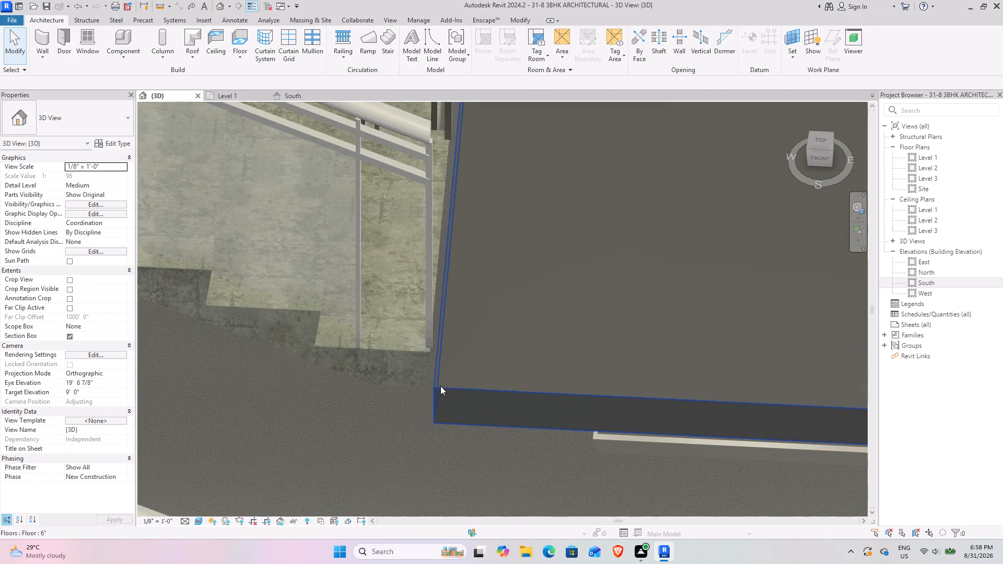
left_click(433, 435)
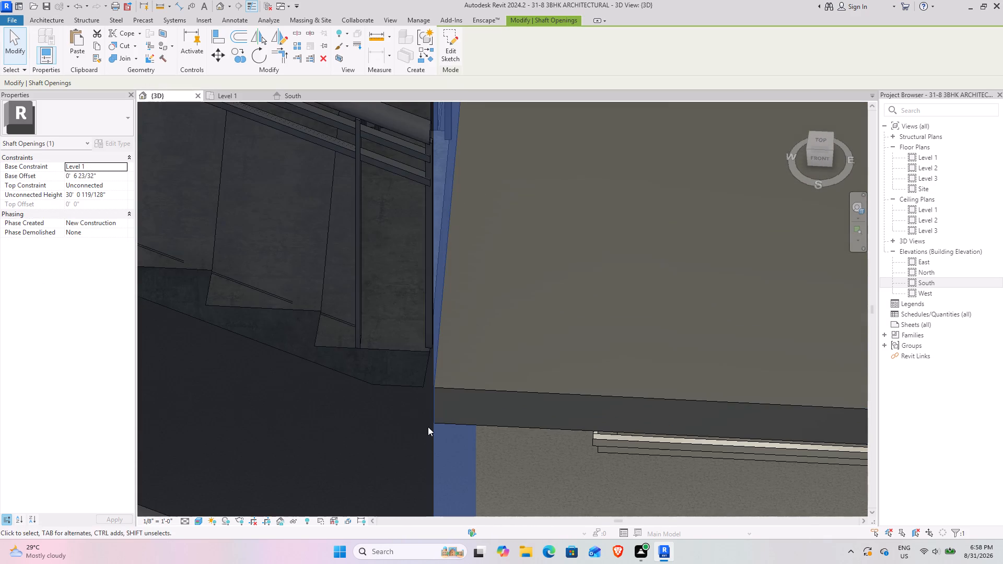
scroll(444, 361, "down", 9)
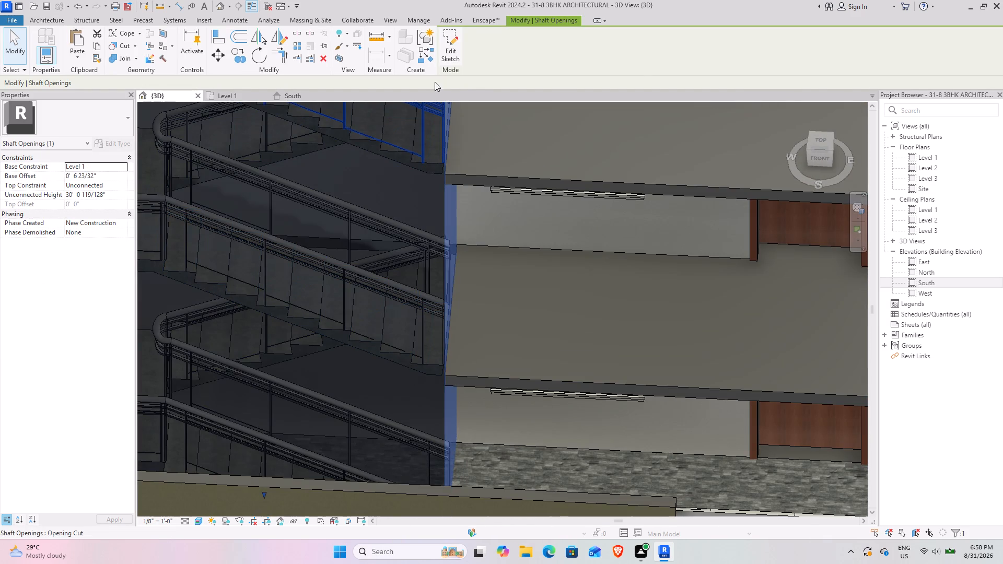
left_click(447, 45)
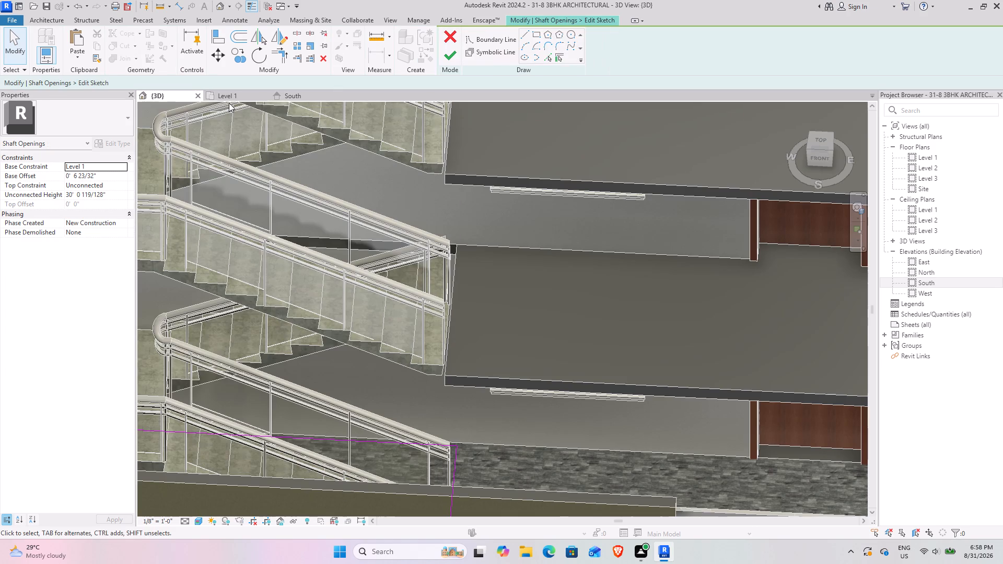
left_click(244, 94)
scroll(496, 390, "up", 11)
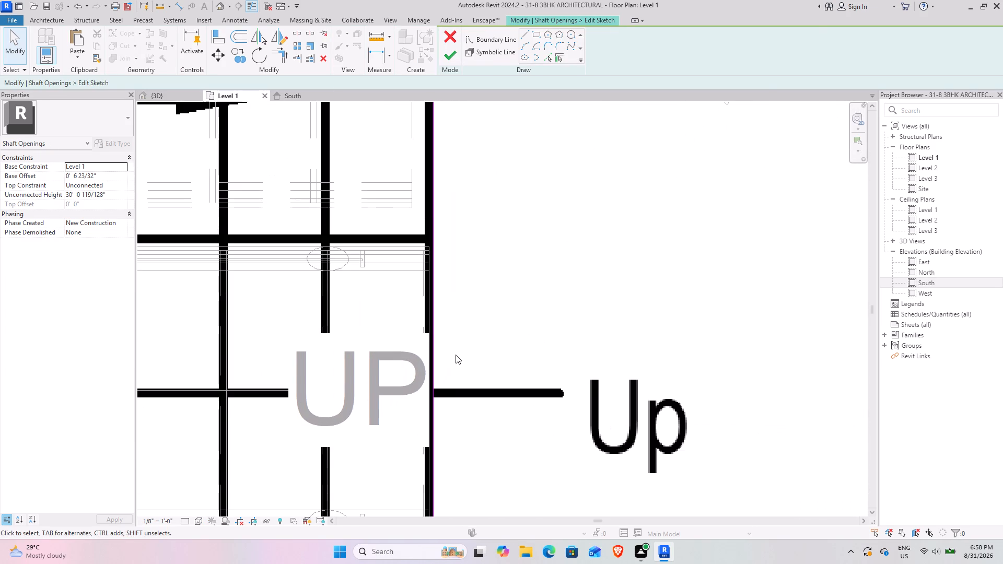
left_click(434, 355)
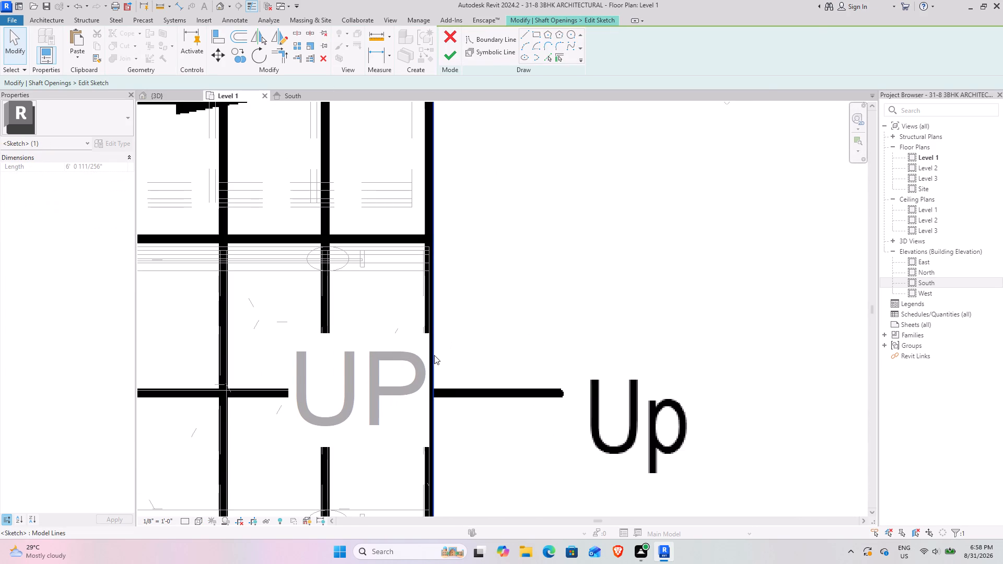
key("Left")
key("Left")
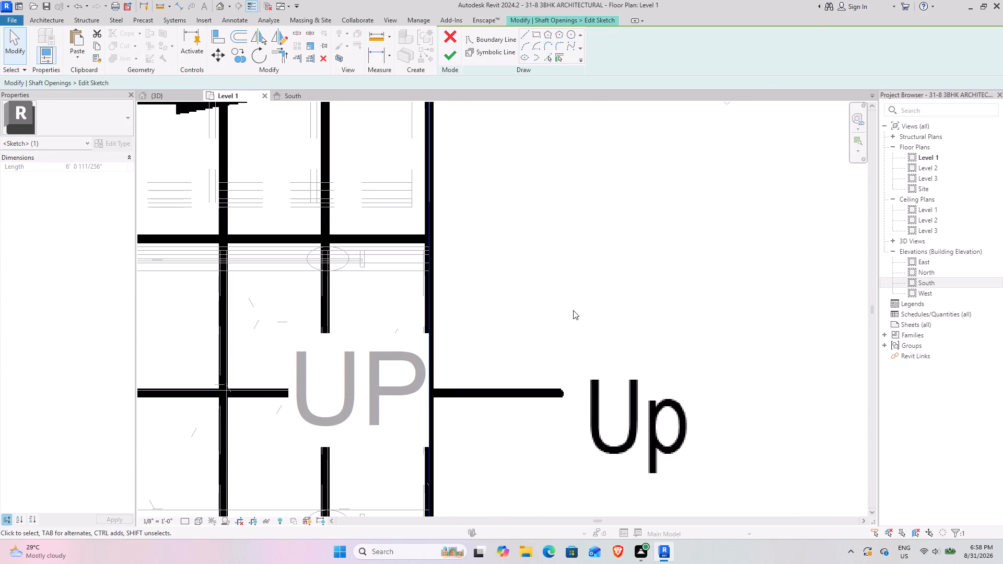
left_click(573, 310)
left_click(445, 63)
scroll(336, 226, "down", 5)
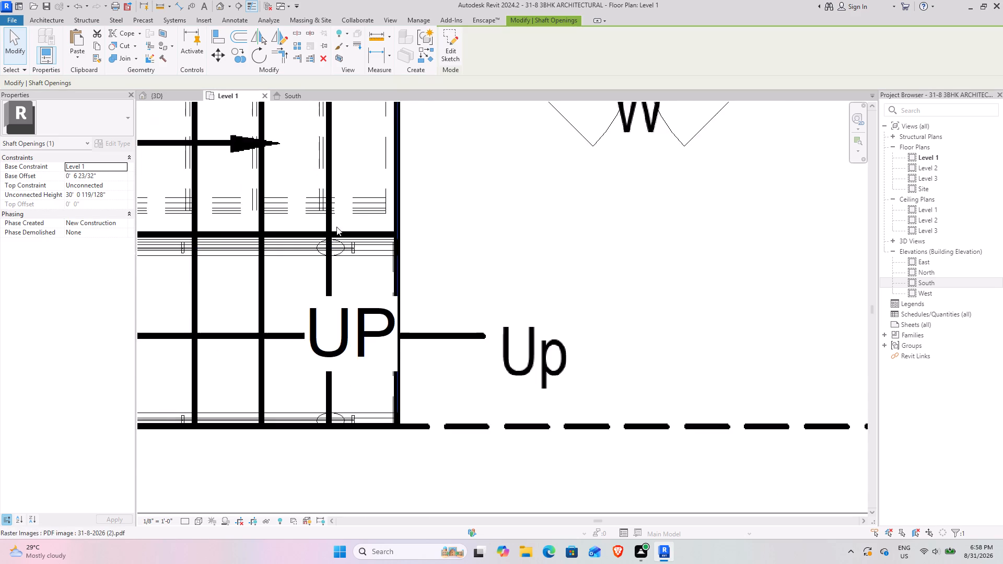
Examine the cut slab edge against the stair flights in 3D from above, the side and the front.
left_click(179, 96)
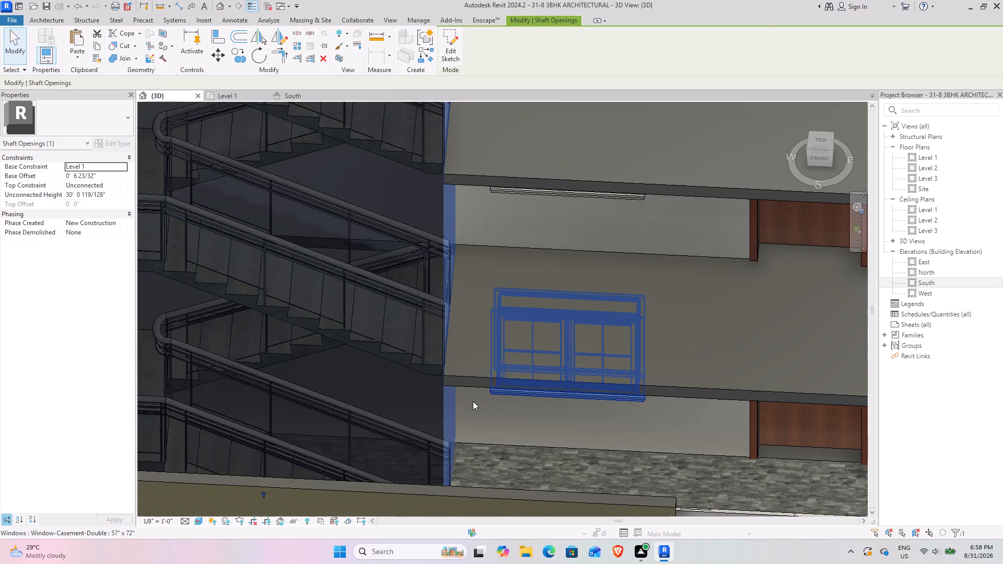
left_click(489, 406)
scroll(444, 382, "up", 9)
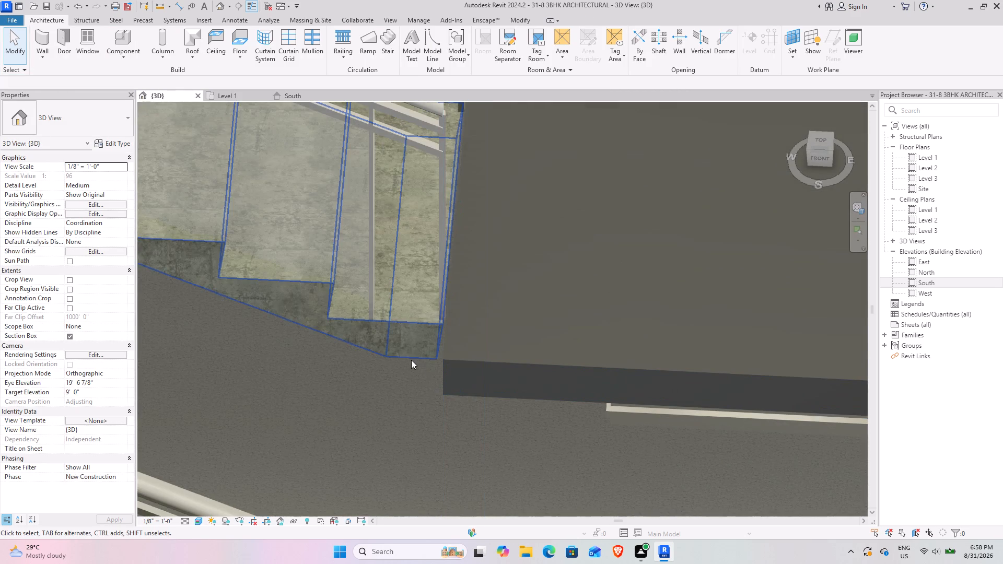
scroll(411, 360, "down", 10)
middle_click_drag(352, 424, 521, 240, "shift")
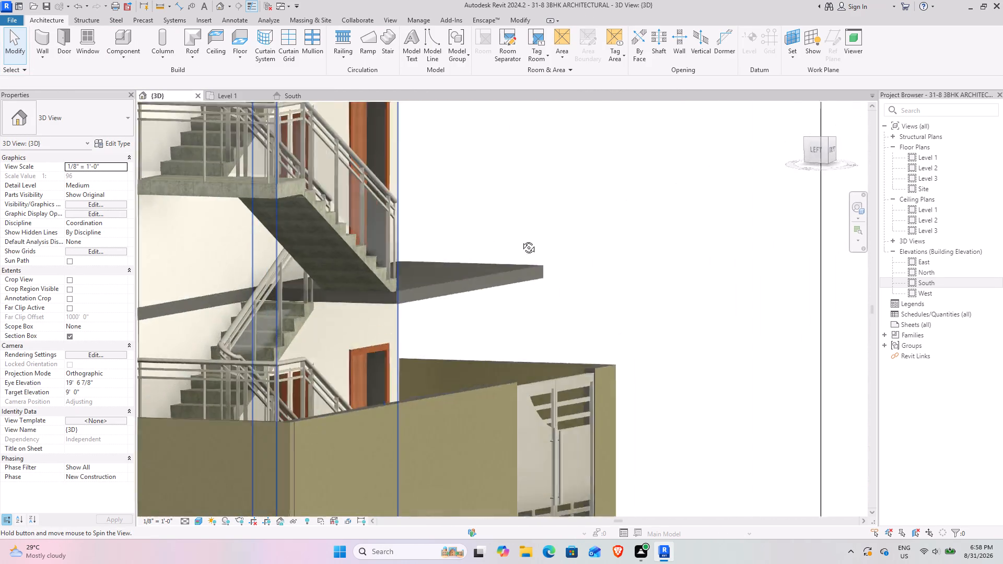
middle_click_drag(521, 240, 436, 257, "shift")
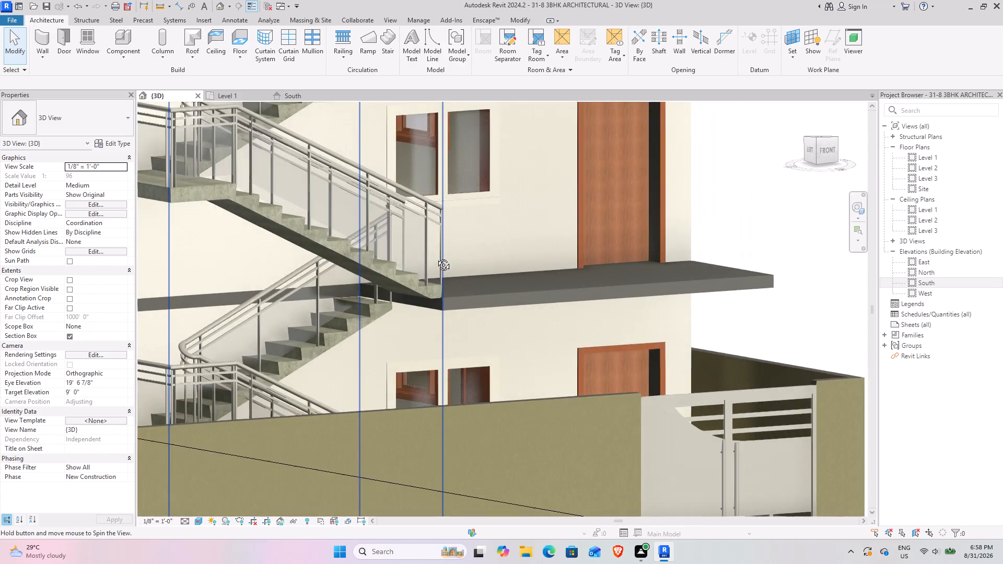
middle_click_drag(436, 257, 367, 233, "shift")
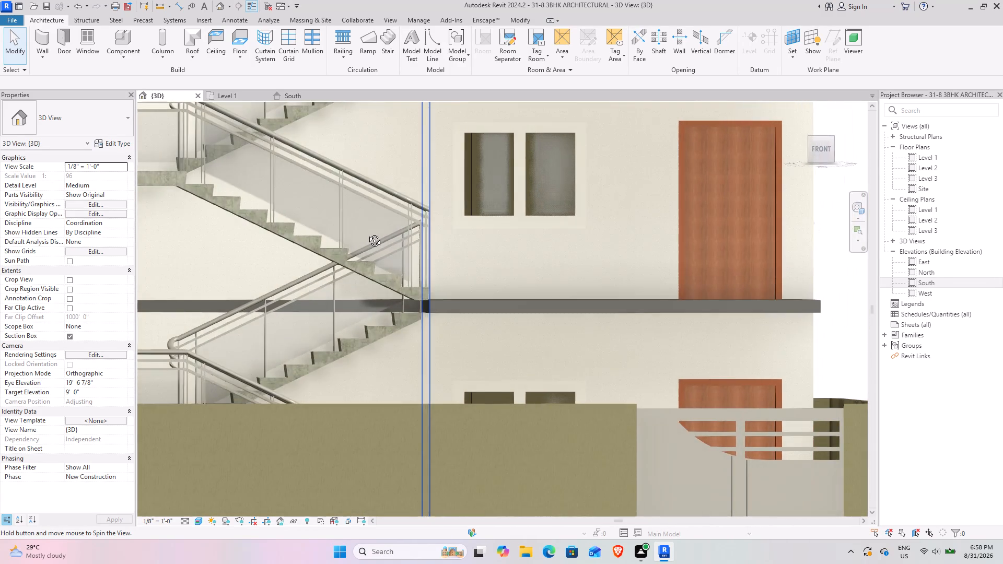
middle_click_drag(367, 233, 361, 240, "shift")
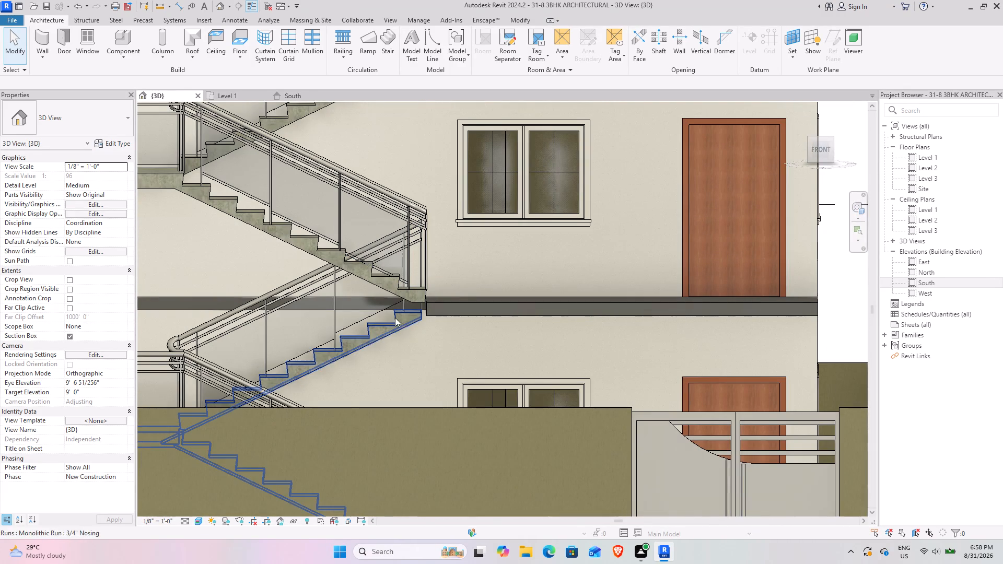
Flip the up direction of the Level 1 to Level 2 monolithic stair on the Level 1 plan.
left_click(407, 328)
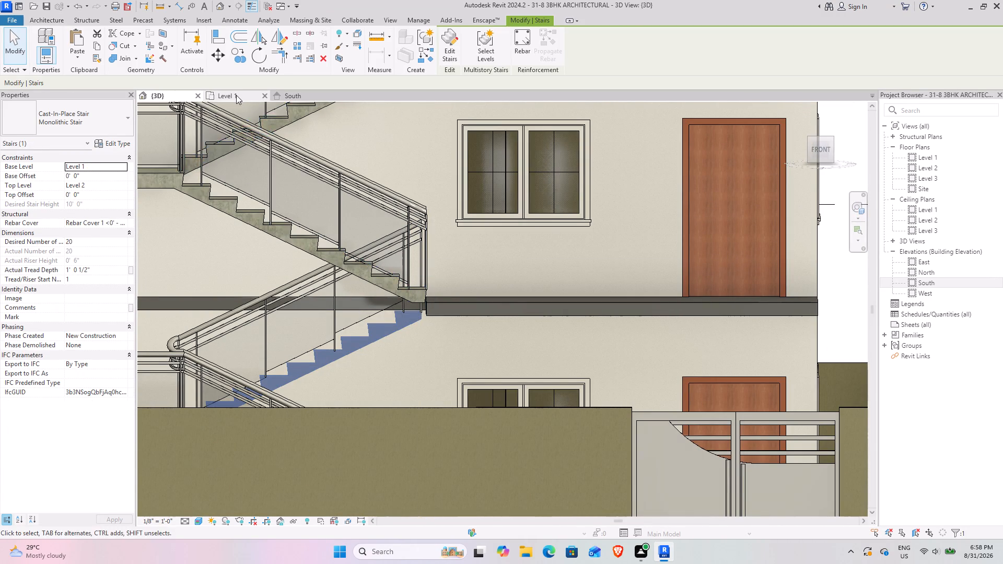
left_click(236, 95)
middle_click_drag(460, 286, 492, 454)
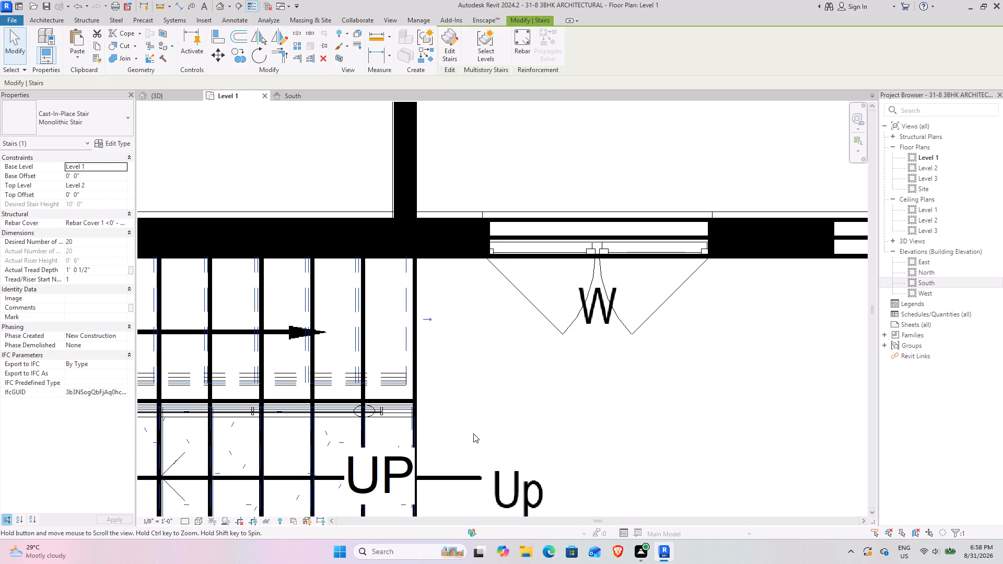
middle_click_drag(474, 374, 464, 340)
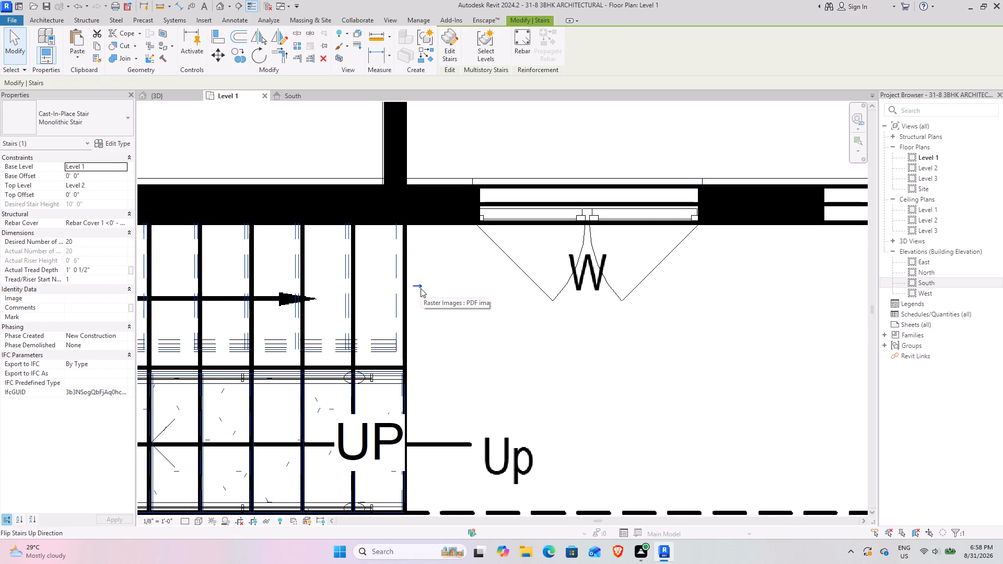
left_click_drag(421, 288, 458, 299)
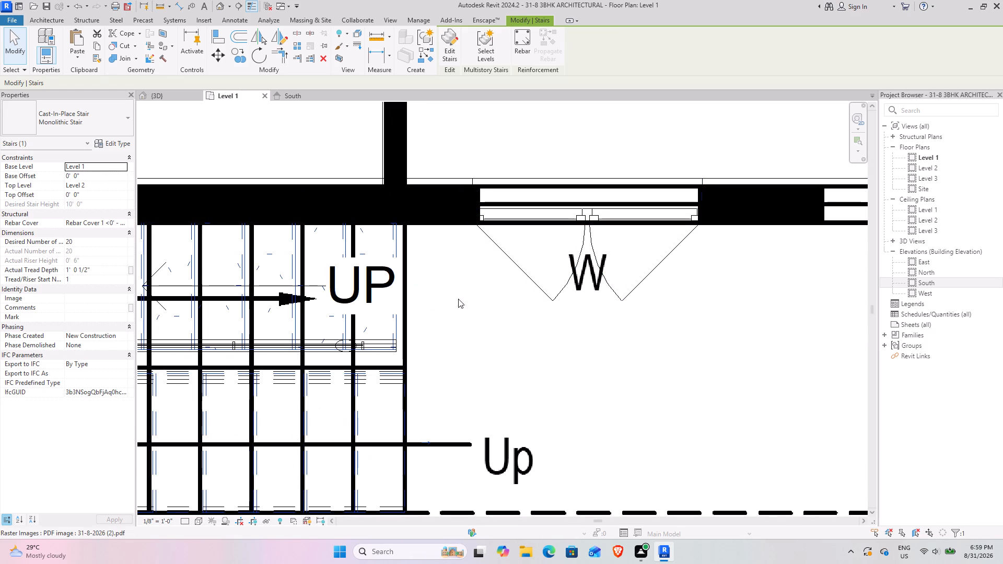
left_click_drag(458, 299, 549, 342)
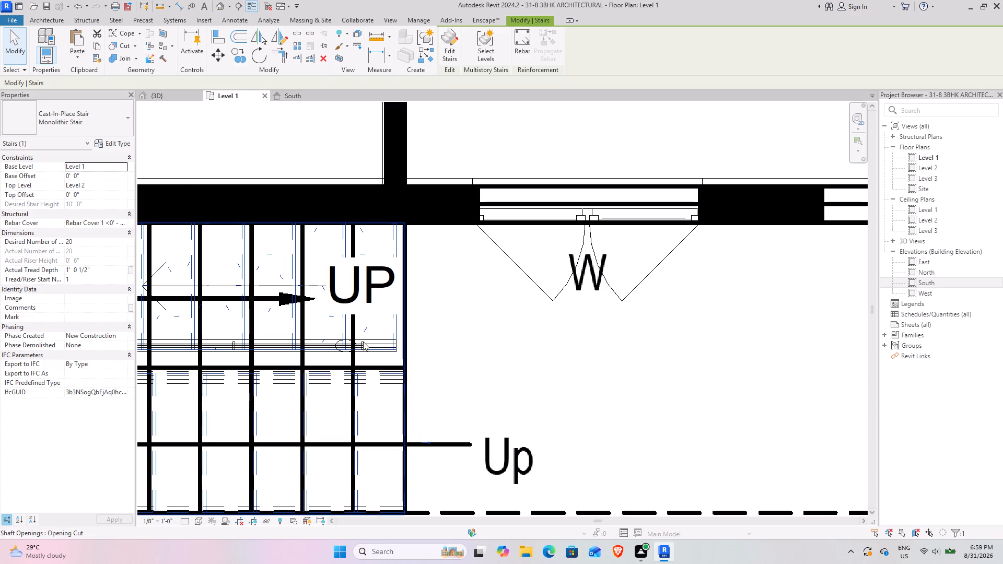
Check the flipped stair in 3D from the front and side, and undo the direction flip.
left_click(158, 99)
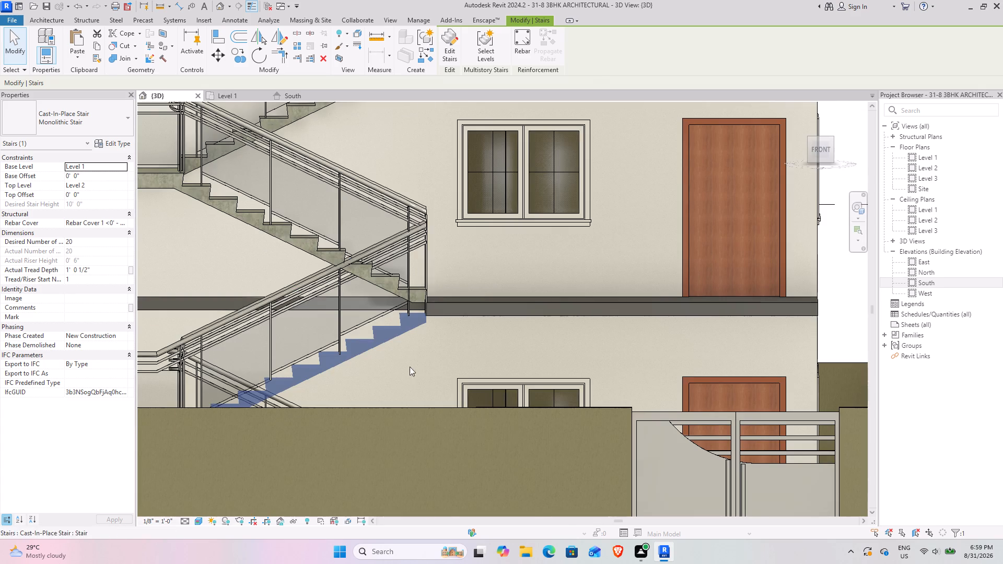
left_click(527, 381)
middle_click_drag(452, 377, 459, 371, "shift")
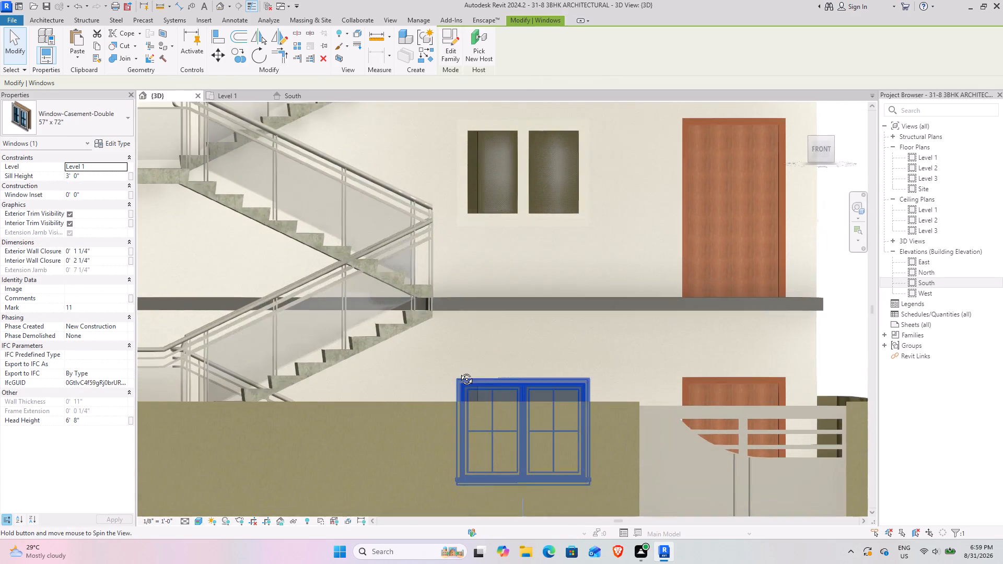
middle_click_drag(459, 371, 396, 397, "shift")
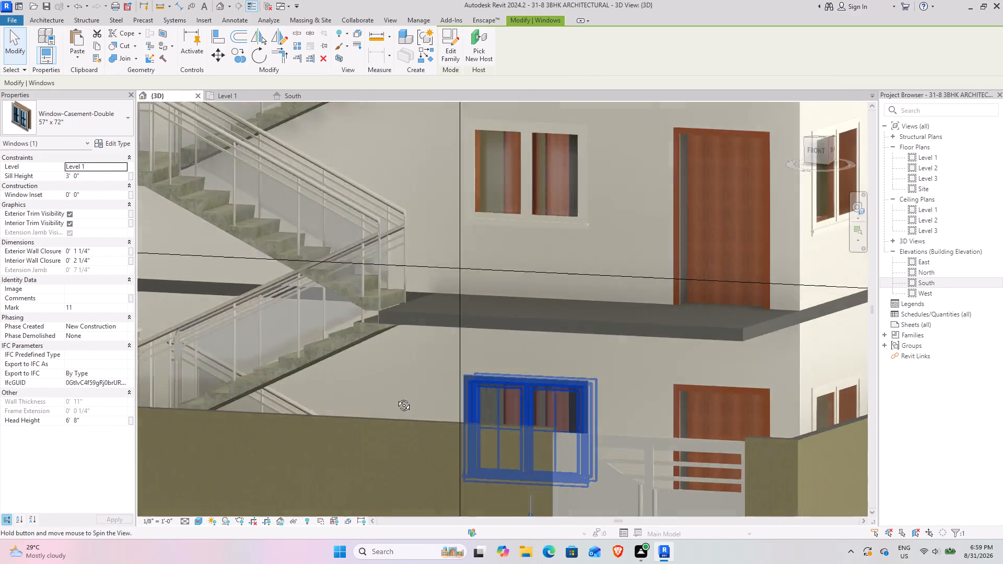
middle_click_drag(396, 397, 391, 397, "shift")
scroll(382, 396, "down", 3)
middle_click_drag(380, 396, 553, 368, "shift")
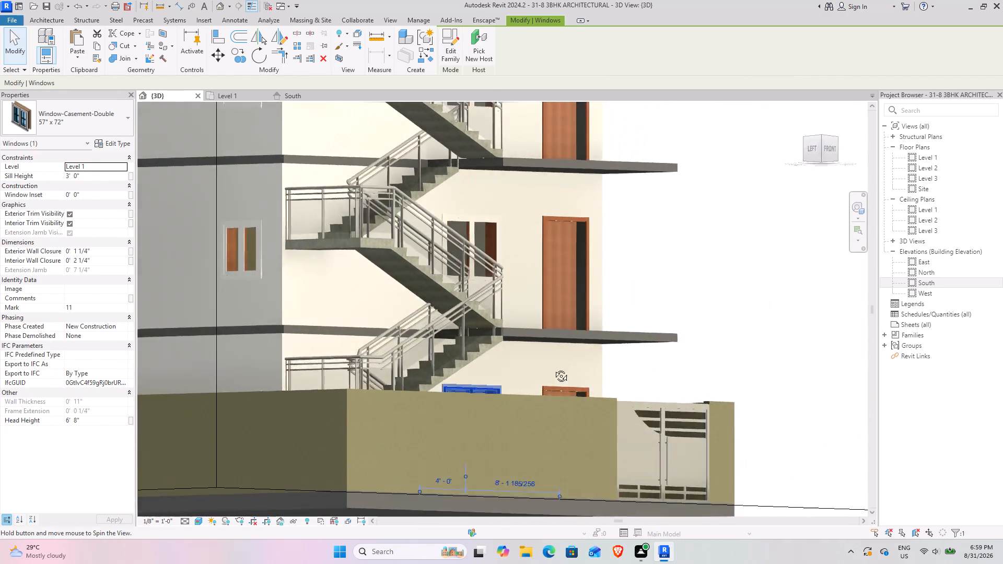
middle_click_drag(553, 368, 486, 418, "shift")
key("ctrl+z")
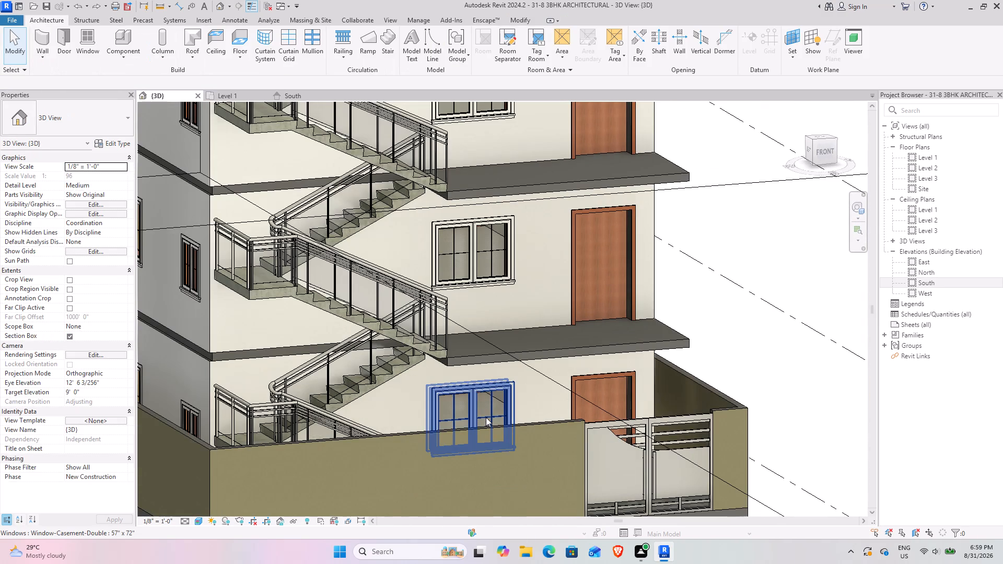
Examine in 3D how the stair flights meet the floor slab edges, from the front and from above.
scroll(395, 407, "down", 4)
middle_click_drag(358, 408, 299, 404, "shift")
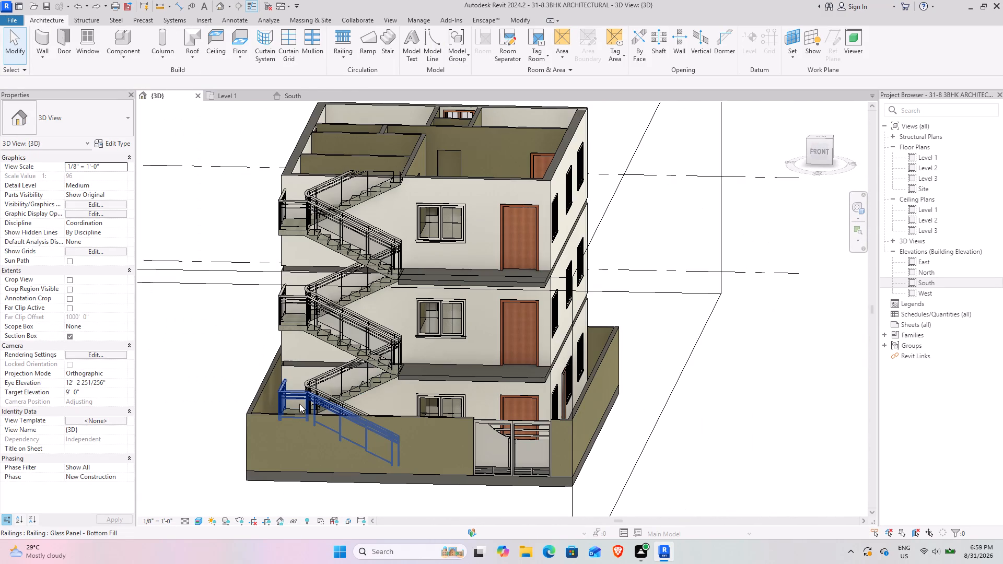
scroll(412, 284, "up", 8)
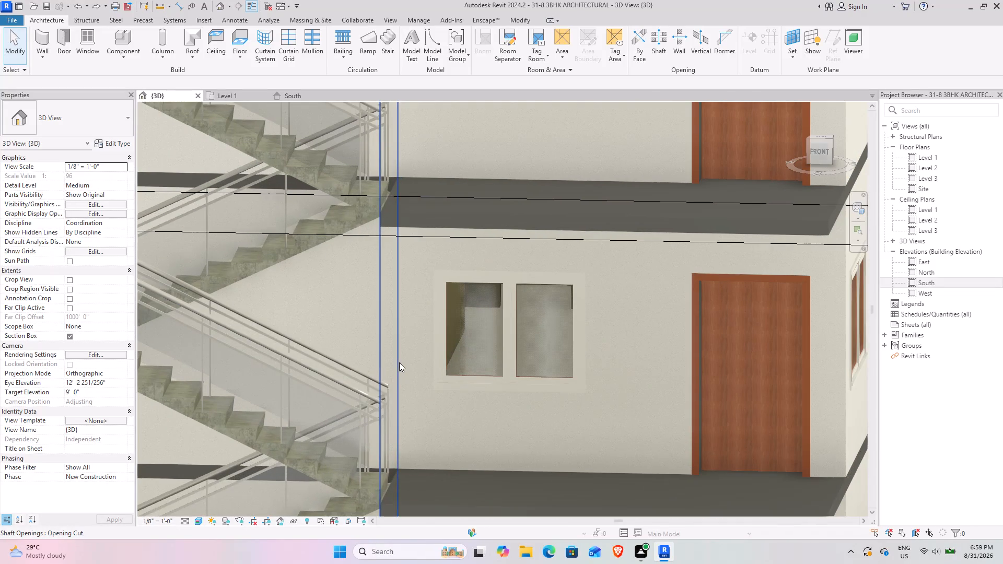
middle_click_drag(408, 426, 462, 459, "shift")
middle_click_drag(456, 444, 425, 302)
scroll(439, 392, "up", 2)
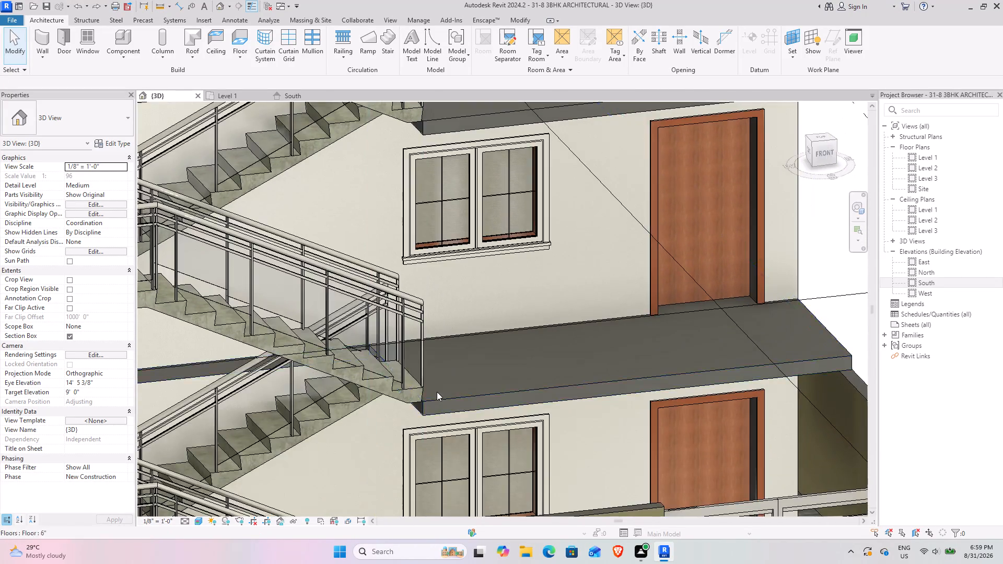
scroll(437, 392, "up", 1)
middle_click_drag(422, 425, 356, 506)
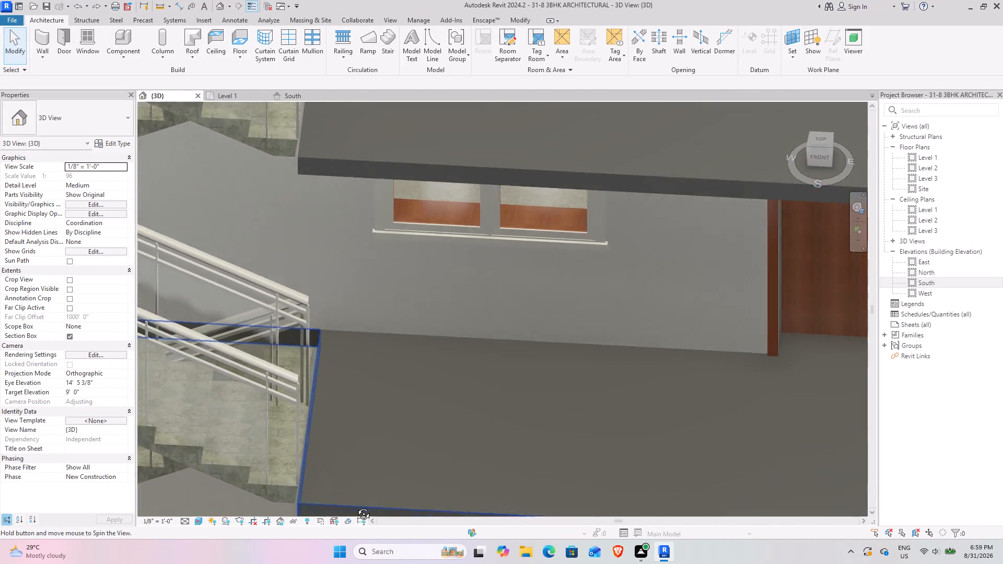
middle_click_drag(356, 506, 395, 405)
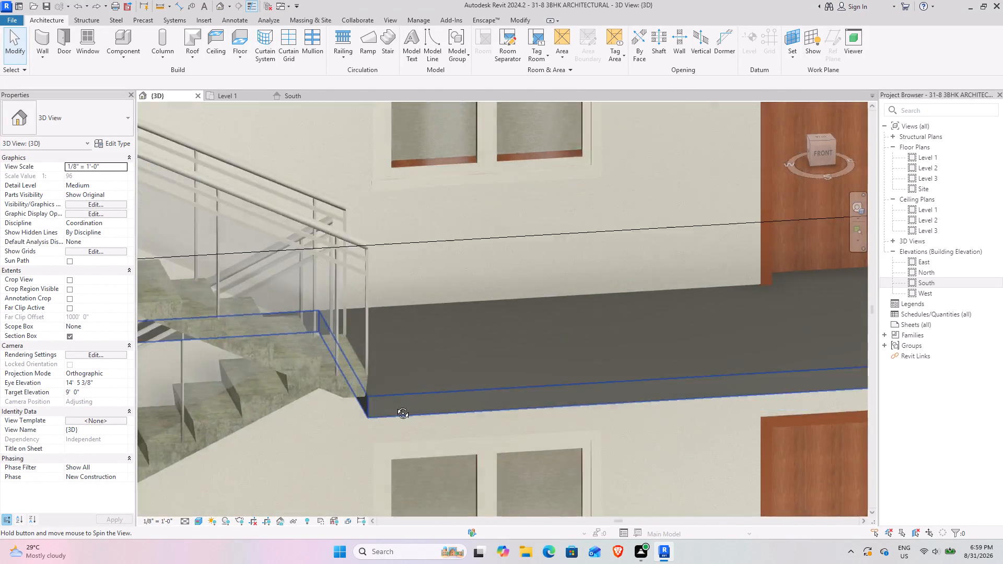
middle_click_drag(395, 405, 398, 348)
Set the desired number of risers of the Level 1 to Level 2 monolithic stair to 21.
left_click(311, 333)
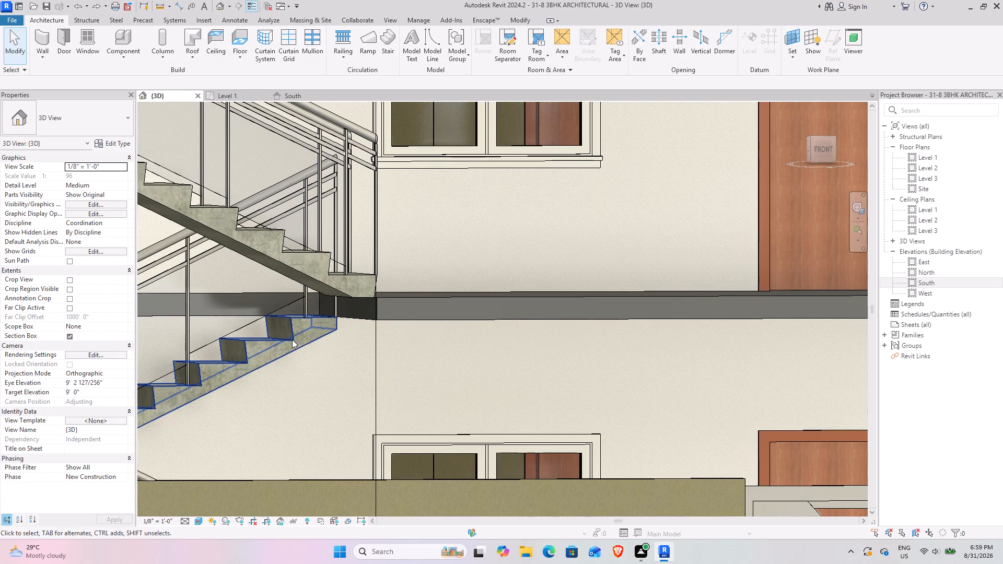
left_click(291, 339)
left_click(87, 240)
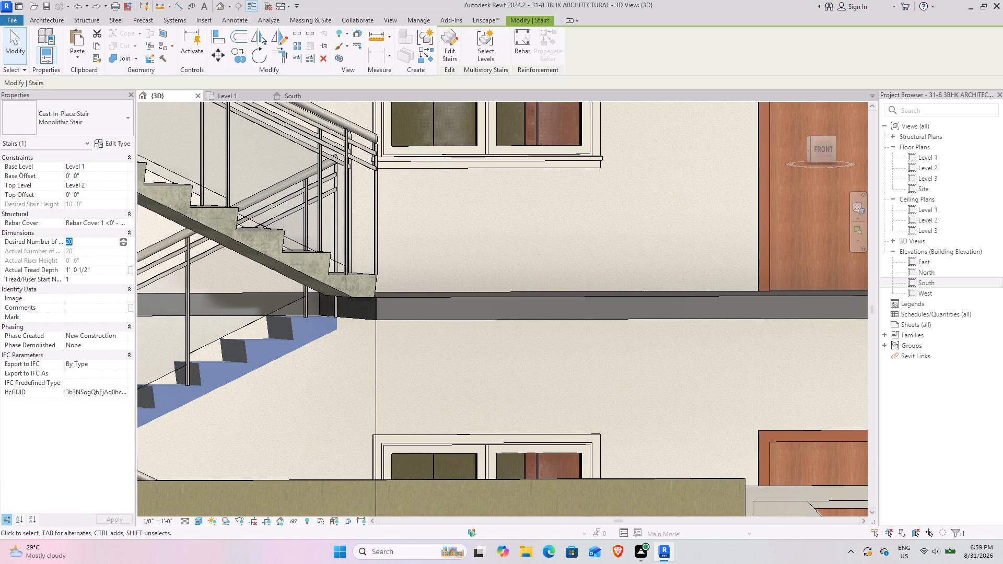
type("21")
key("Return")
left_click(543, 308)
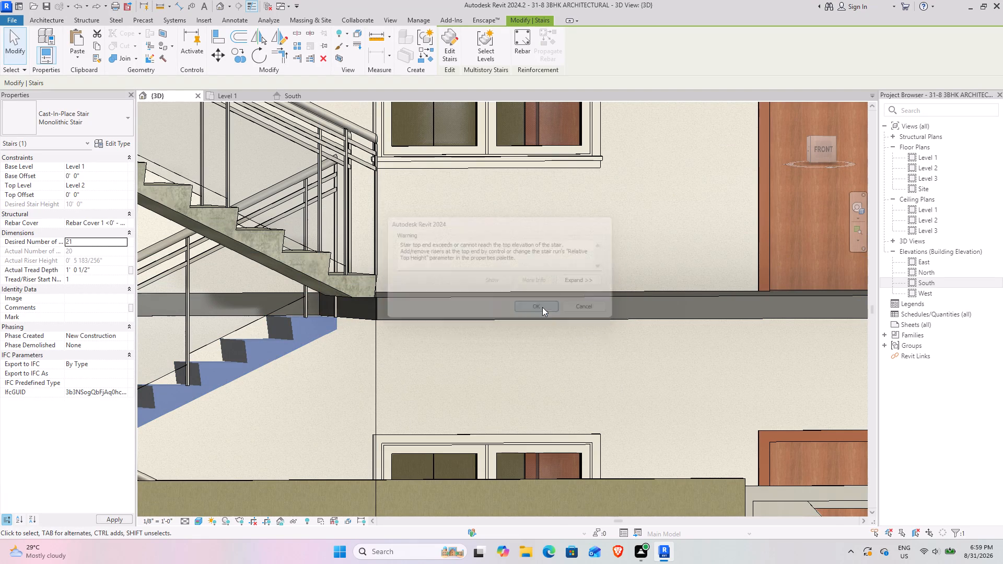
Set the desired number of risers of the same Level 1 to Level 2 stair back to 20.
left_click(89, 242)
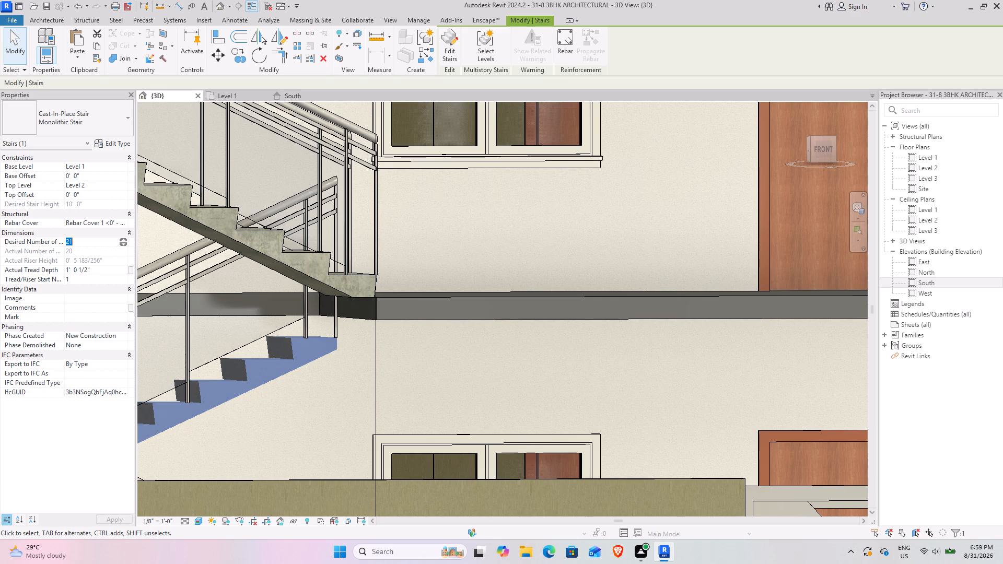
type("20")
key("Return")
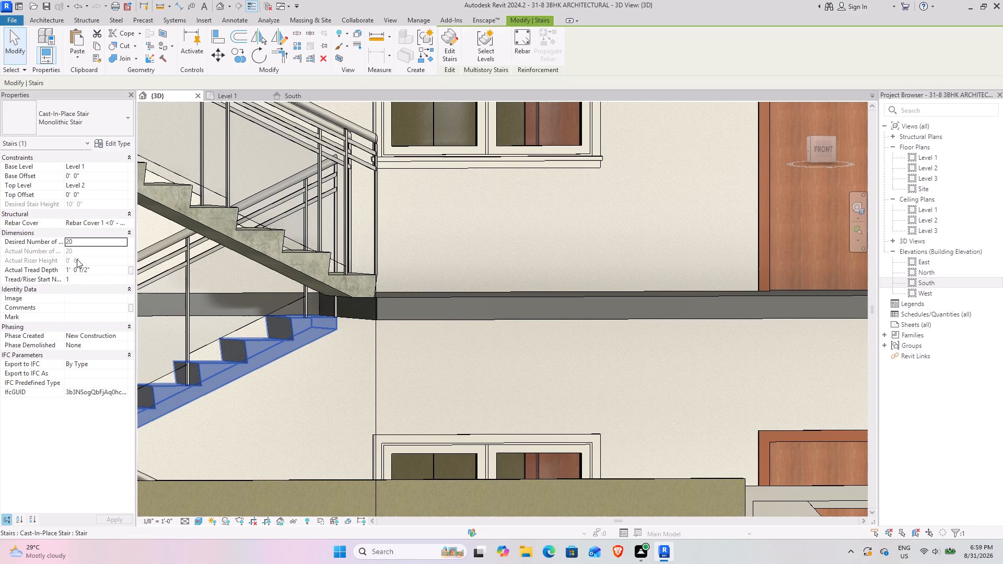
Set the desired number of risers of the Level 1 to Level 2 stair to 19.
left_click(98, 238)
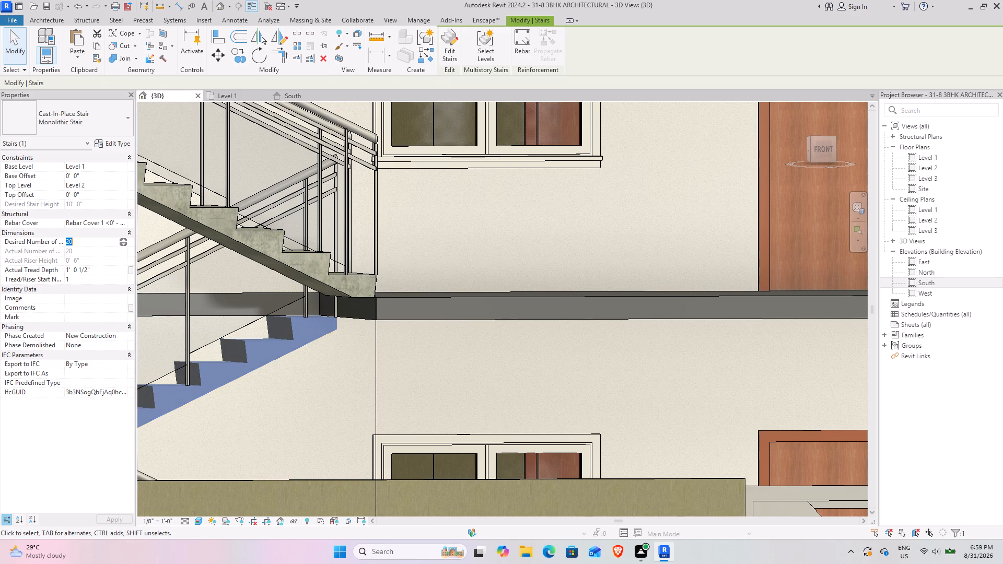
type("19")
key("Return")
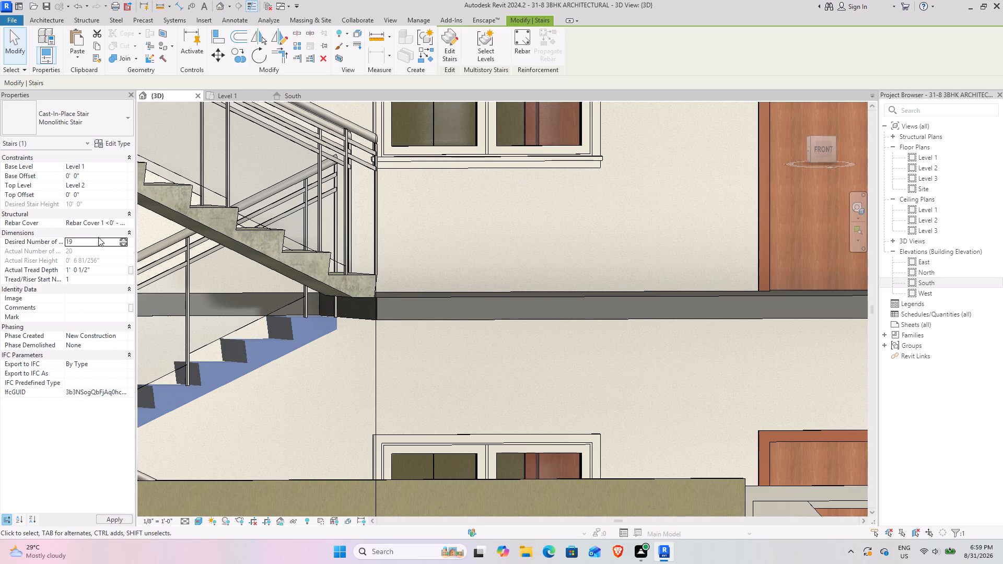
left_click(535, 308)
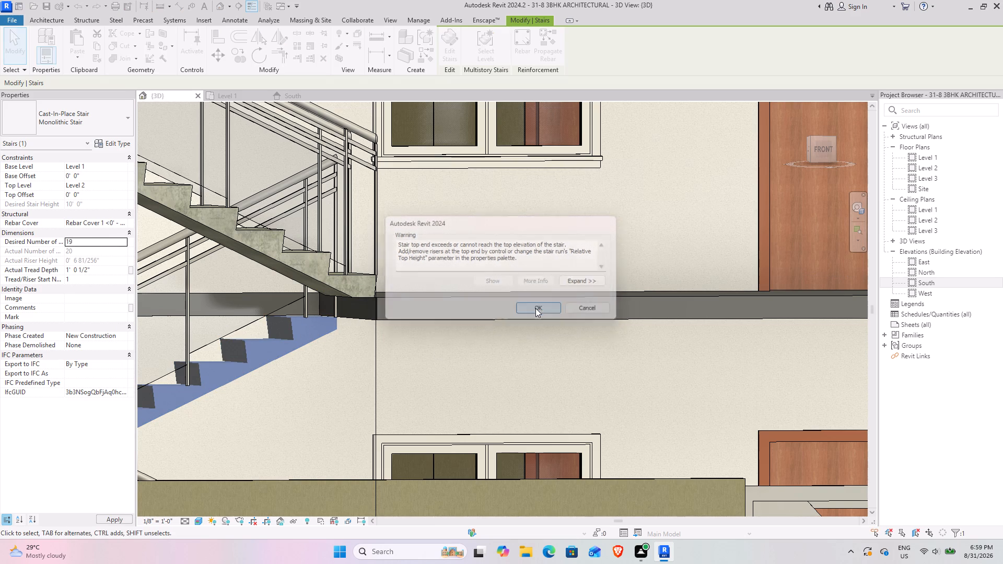
Examine the top of the Level 1 to Level 2 stair against the slab edge in 3D from the front, side and above.
scroll(336, 348, "up", 3)
middle_click_drag(306, 340, 291, 298, "shift")
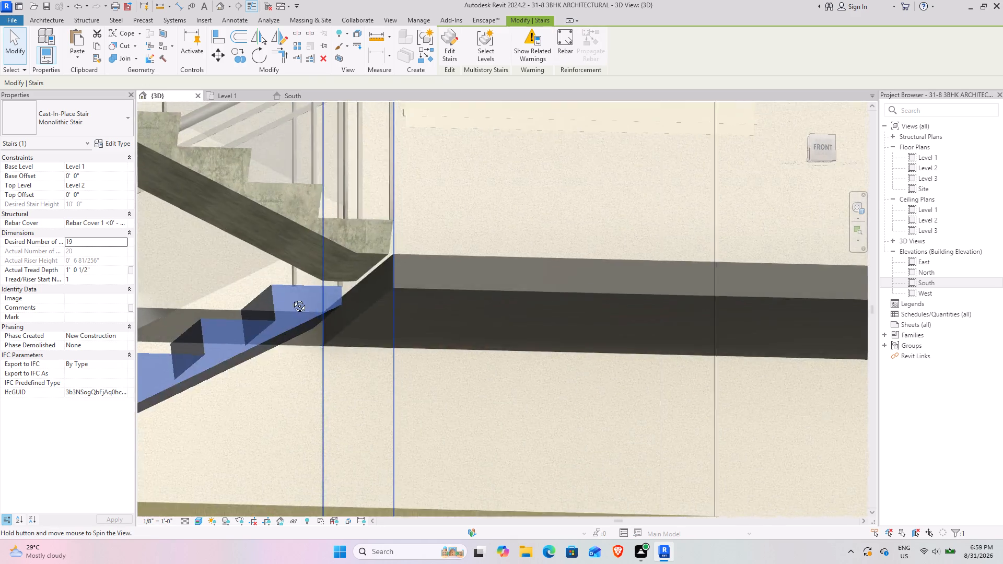
middle_click_drag(291, 298, 260, 316, "shift")
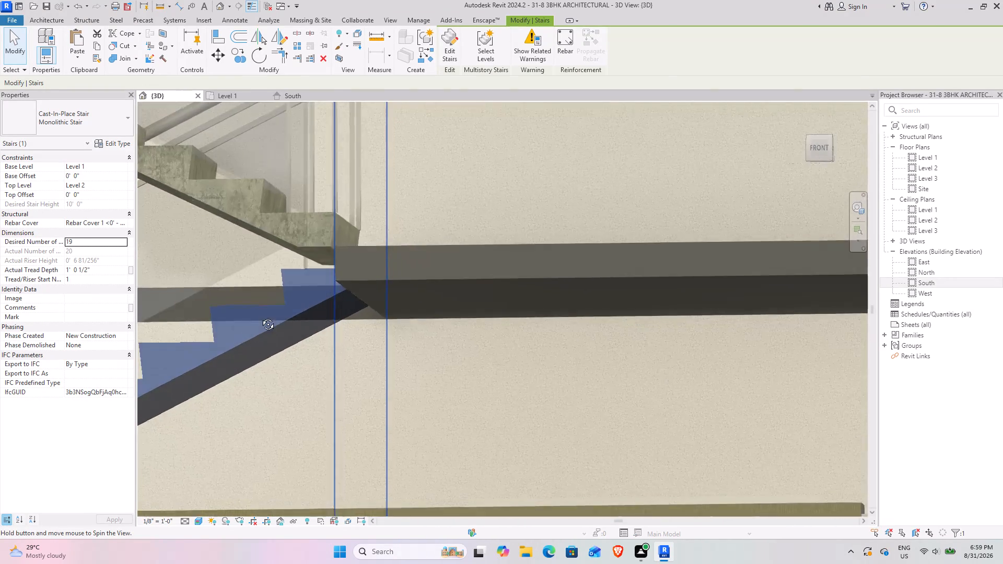
middle_click_drag(260, 316, 291, 334, "shift")
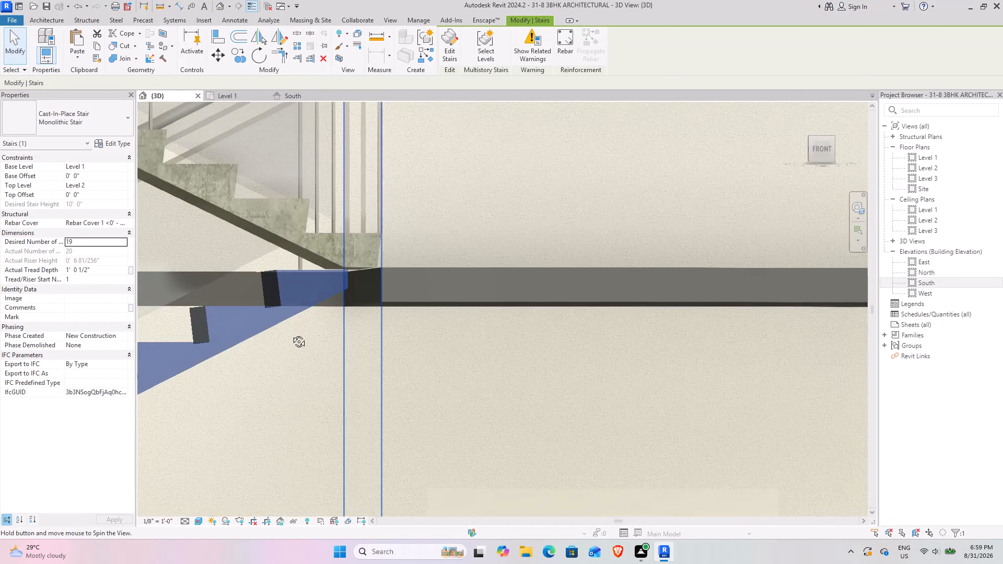
middle_click_drag(291, 334, 295, 328, "shift")
scroll(287, 328, "down", 5)
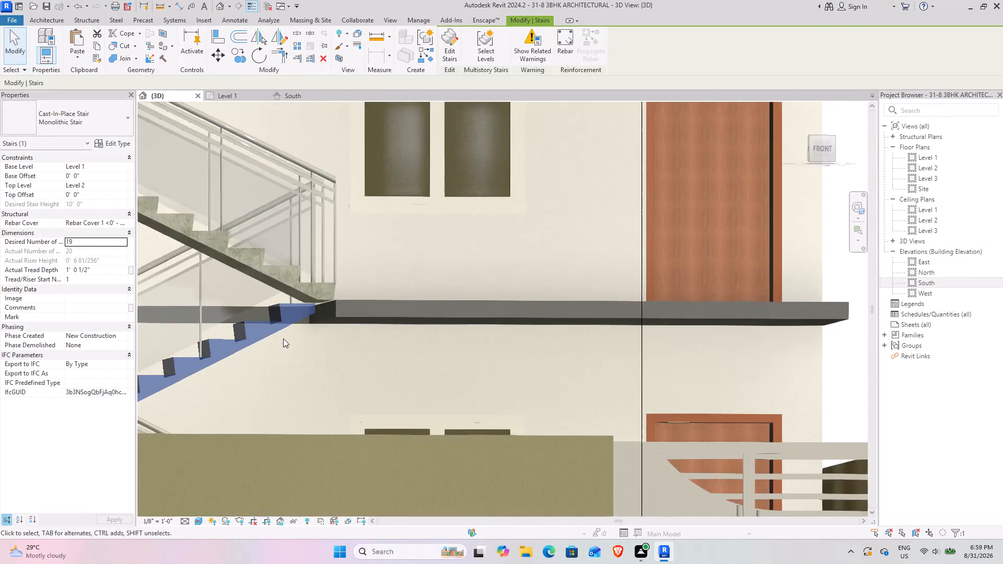
middle_click_drag(264, 341, 191, 425, "shift")
middle_click_drag(192, 418, 439, 367)
middle_click_drag(439, 367, 395, 423, "shift")
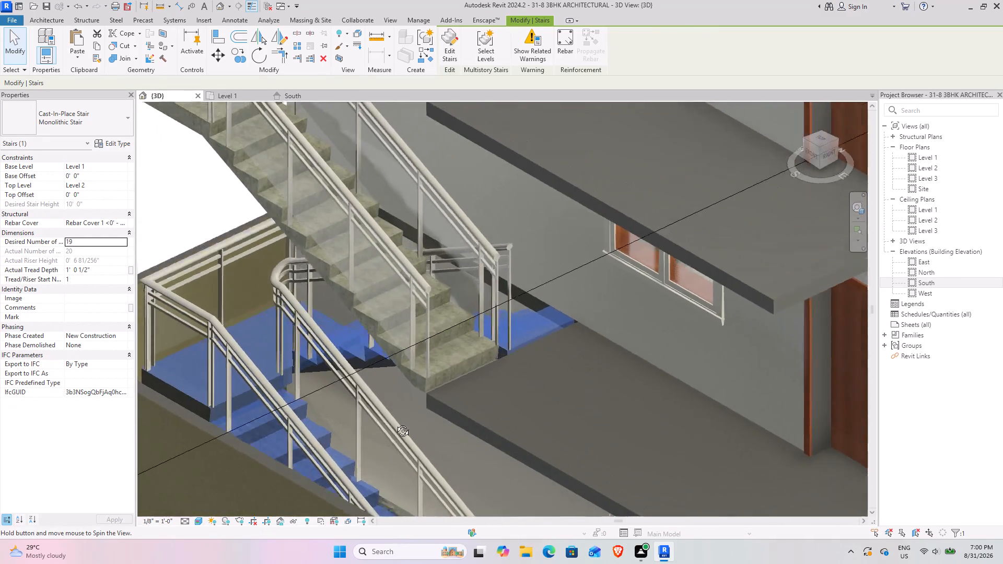
middle_click_drag(395, 423, 347, 316, "shift")
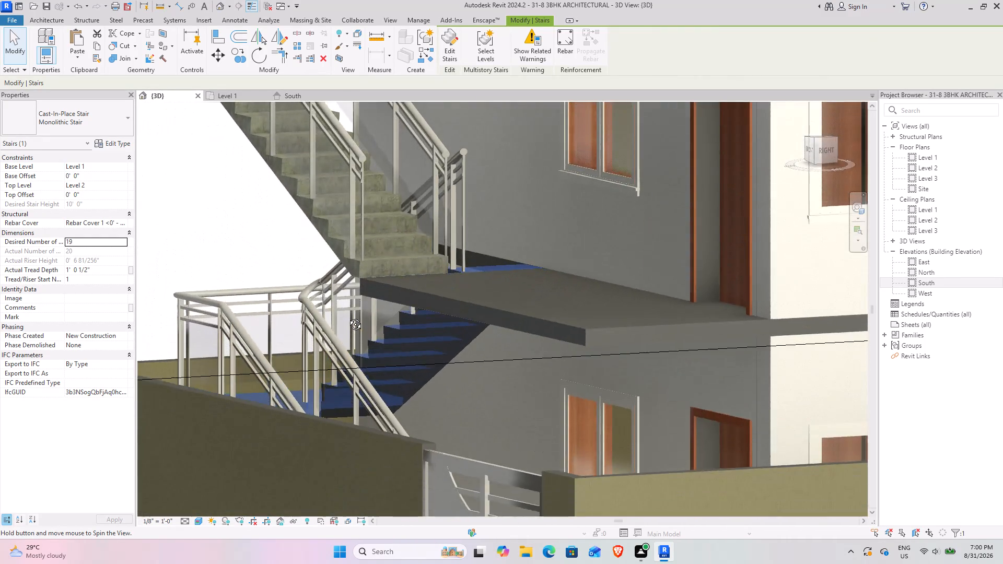
middle_click_drag(347, 316, 394, 350, "shift")
left_click(496, 371)
middle_click_drag(452, 373, 526, 473, "shift")
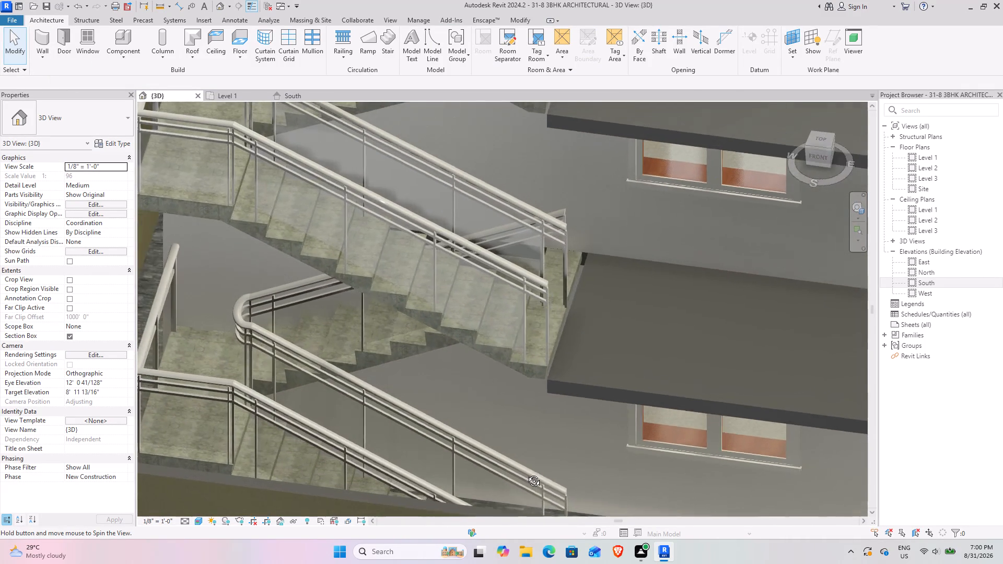
middle_click_drag(526, 473, 534, 519, "shift")
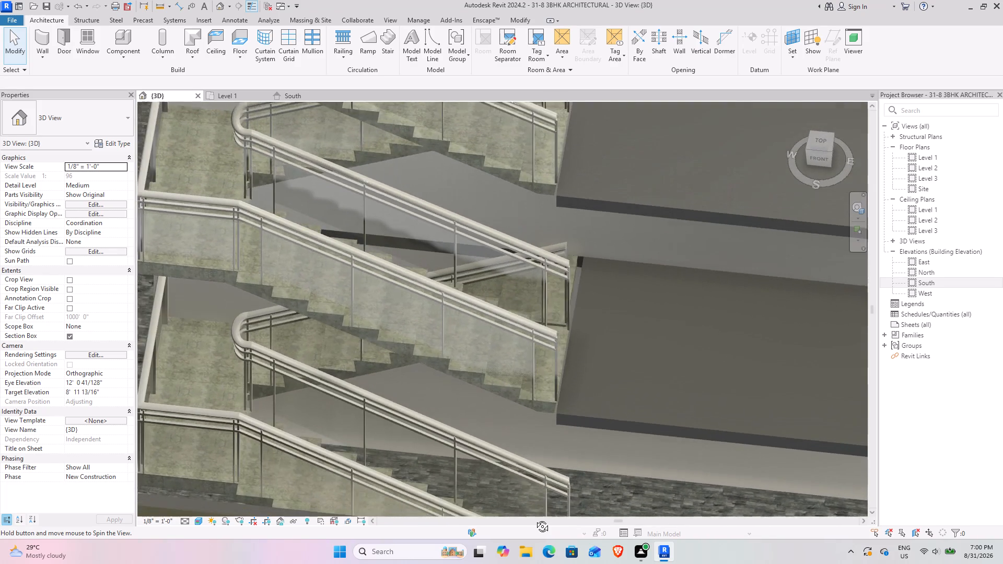
middle_click_drag(534, 519, 534, 527, "shift")
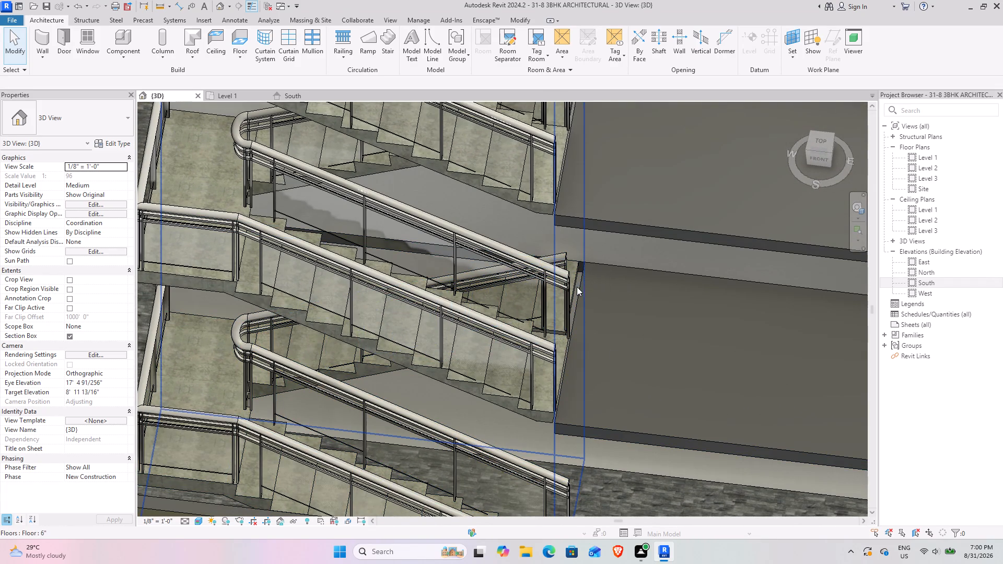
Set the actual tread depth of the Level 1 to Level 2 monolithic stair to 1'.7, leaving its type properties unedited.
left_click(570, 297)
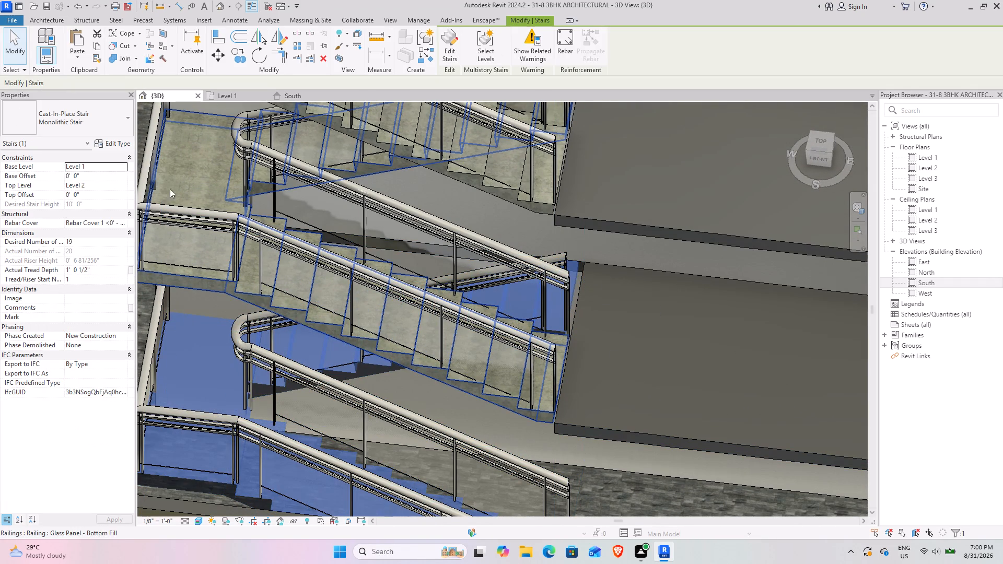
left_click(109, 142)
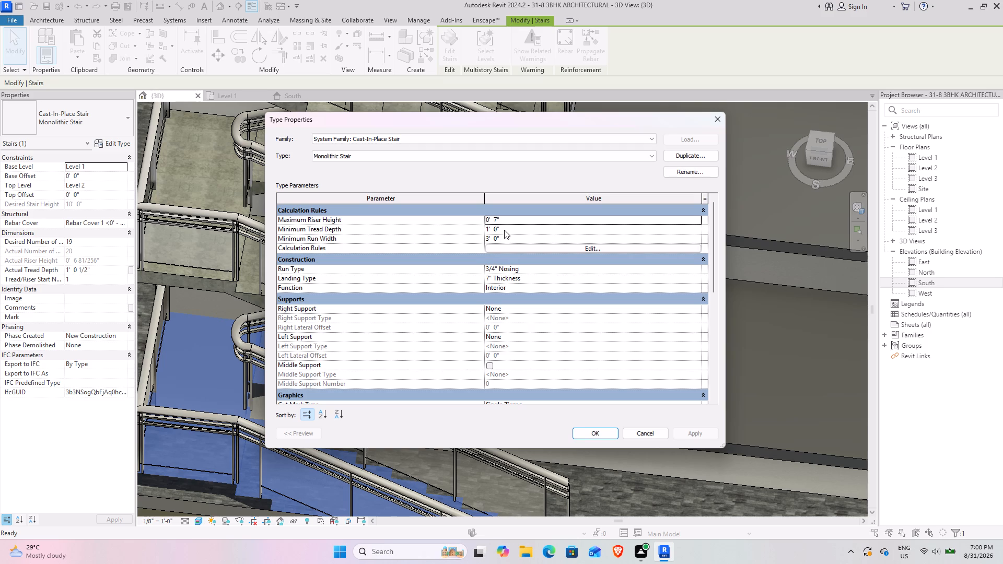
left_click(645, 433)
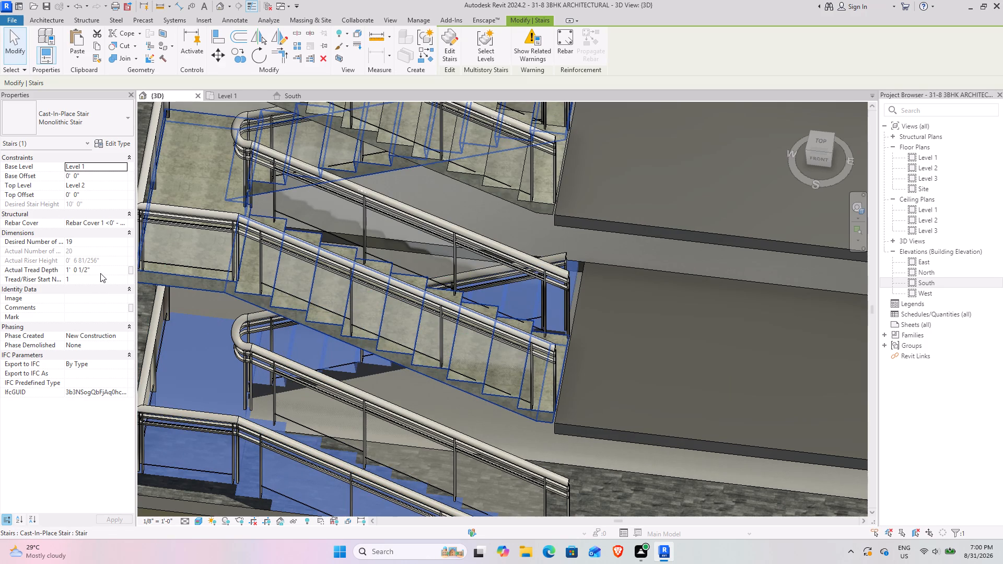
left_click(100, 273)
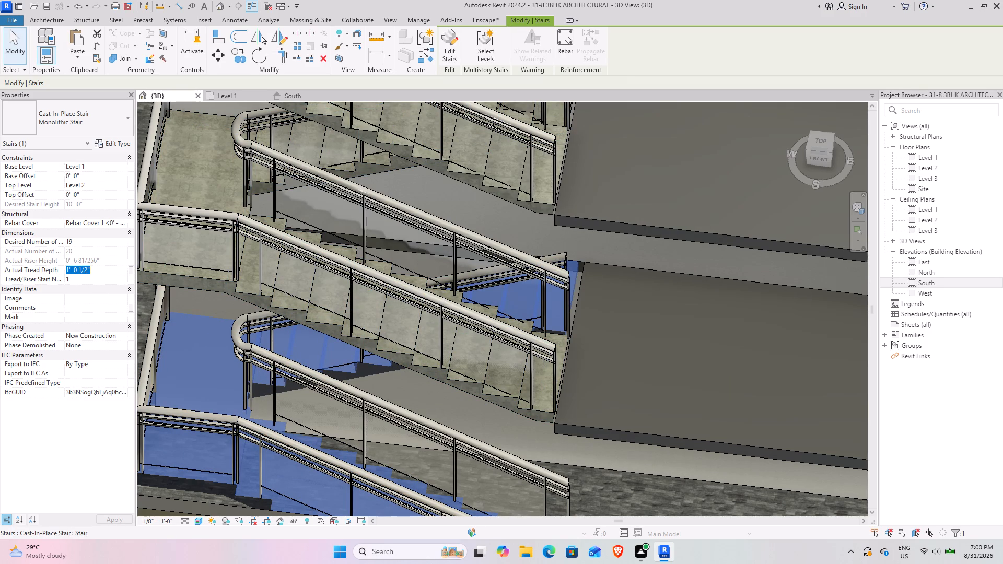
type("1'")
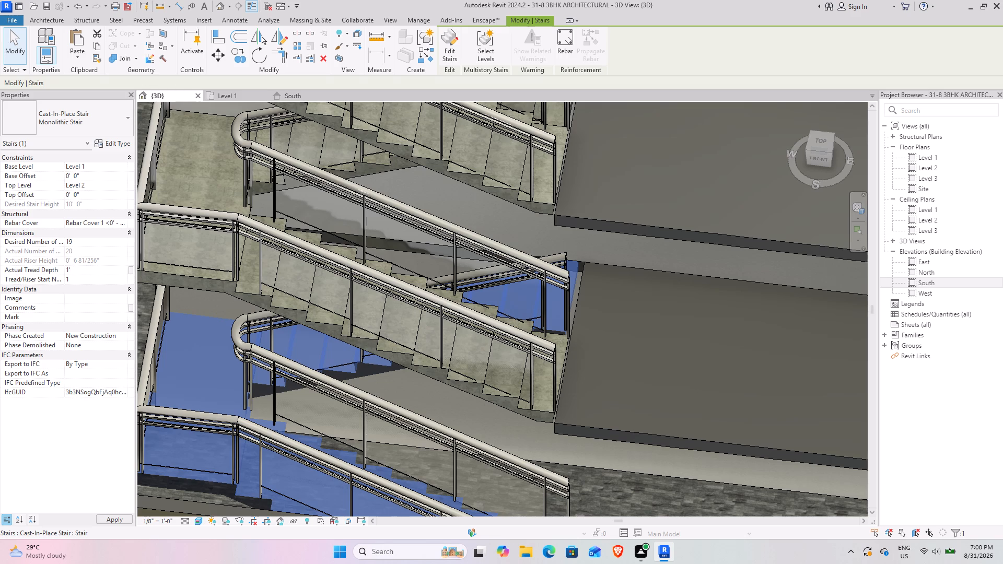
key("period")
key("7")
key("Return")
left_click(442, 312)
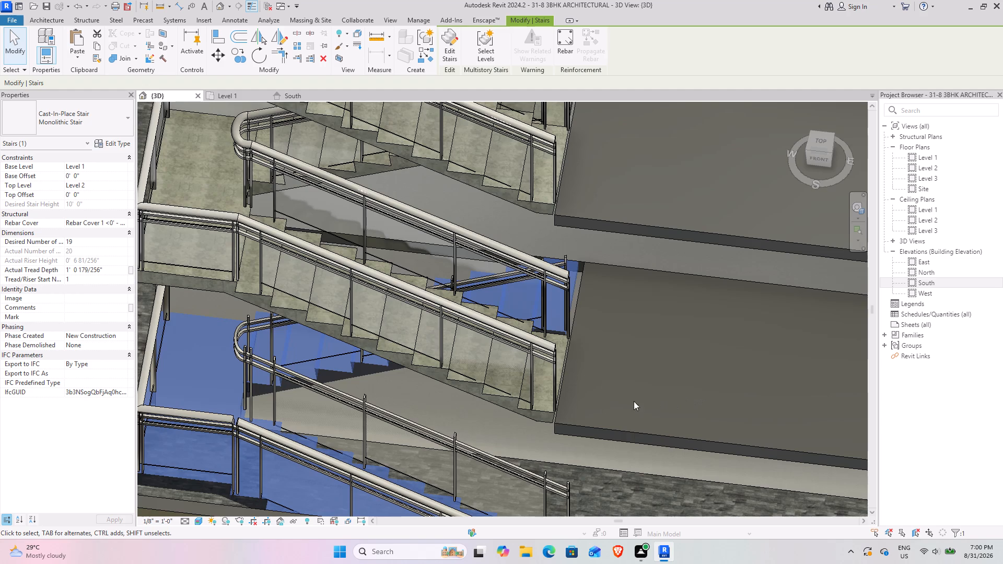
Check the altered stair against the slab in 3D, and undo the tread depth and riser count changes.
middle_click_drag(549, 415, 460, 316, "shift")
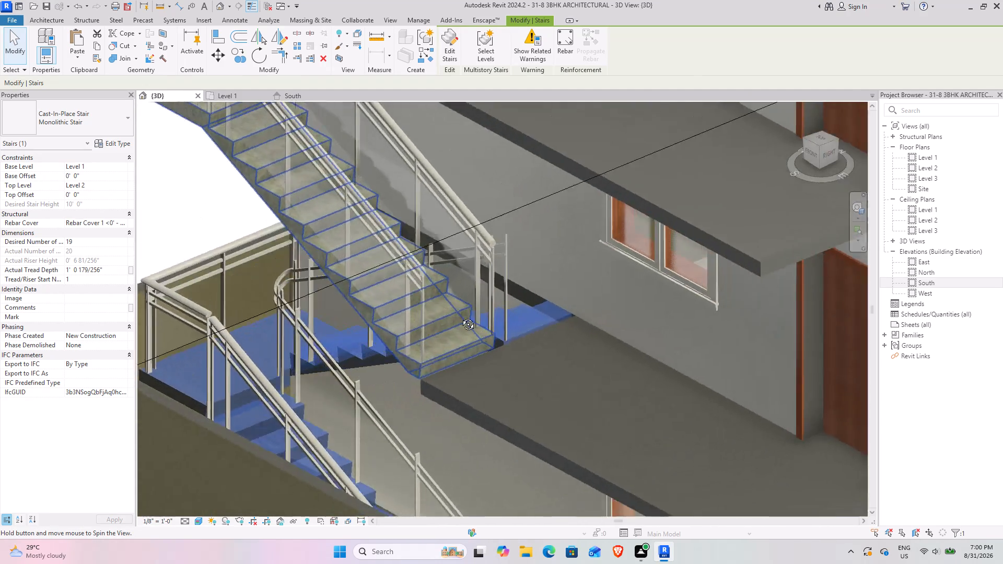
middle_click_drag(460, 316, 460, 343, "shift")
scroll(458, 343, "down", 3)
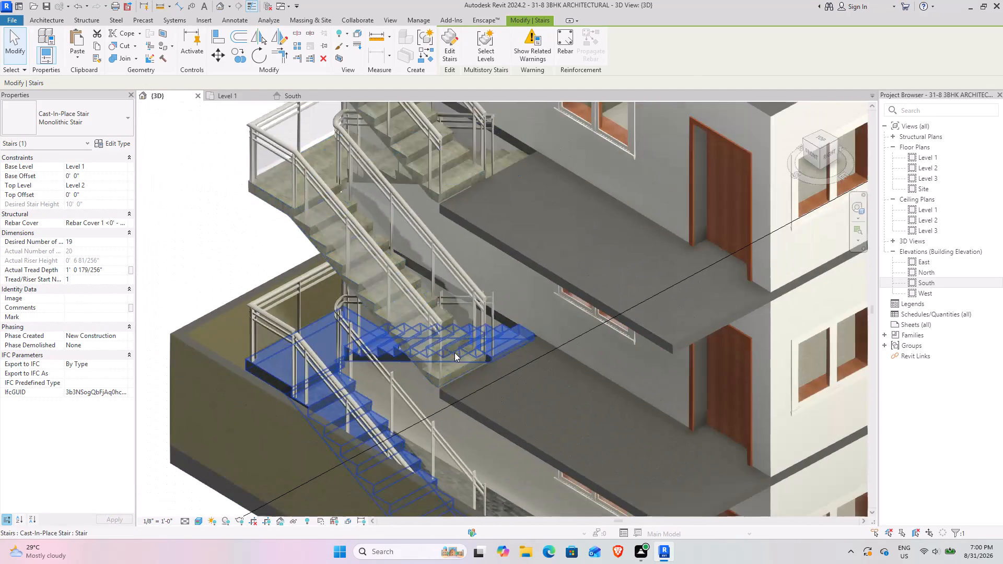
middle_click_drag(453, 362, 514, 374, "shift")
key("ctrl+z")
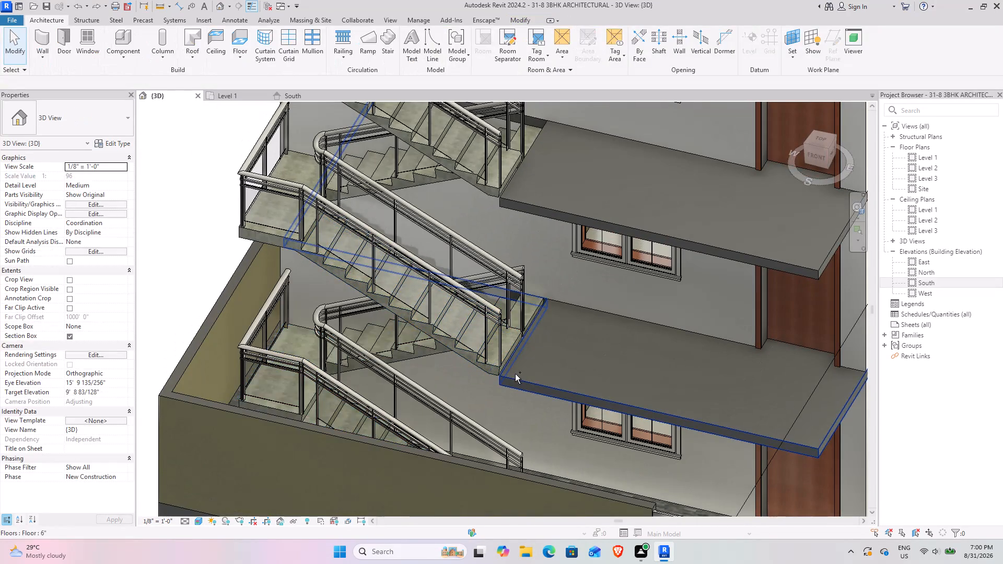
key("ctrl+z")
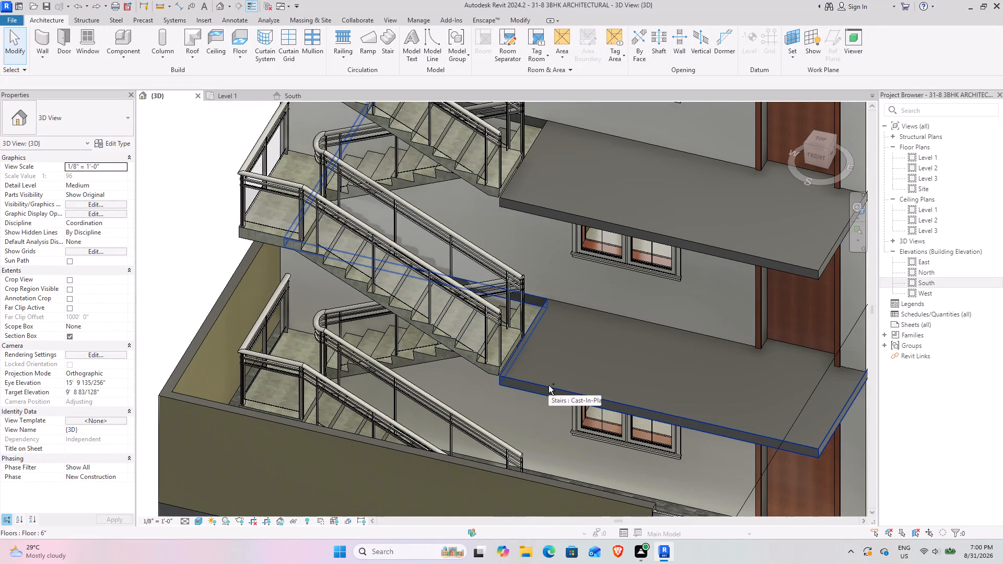
Examine the top of the Level 1 to Level 2 stair against the Level 2 slab edge in 3D, from above and in exact front view.
middle_click_drag(533, 385, 550, 317, "shift")
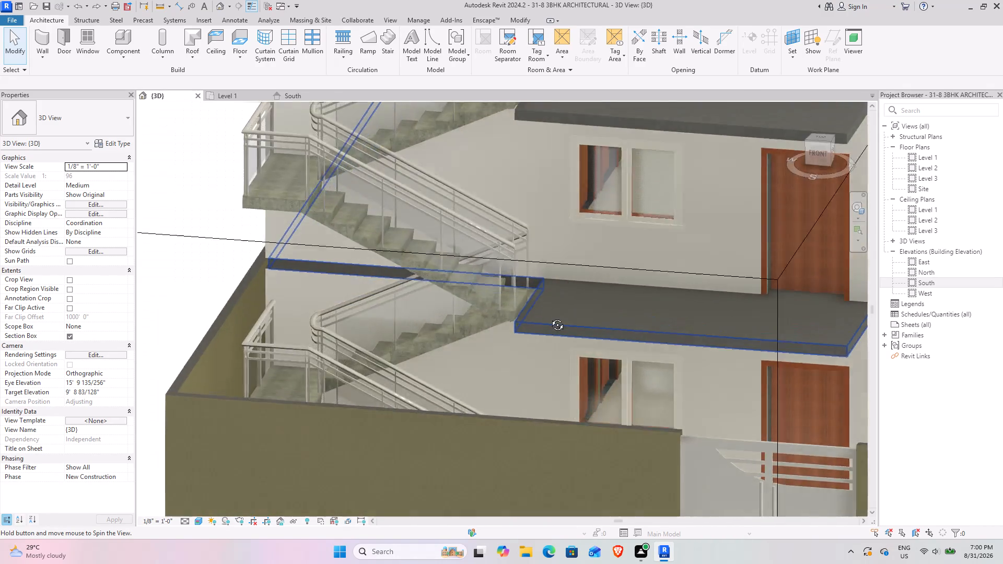
middle_click_drag(550, 317, 547, 427, "shift")
scroll(545, 343, "up", 7)
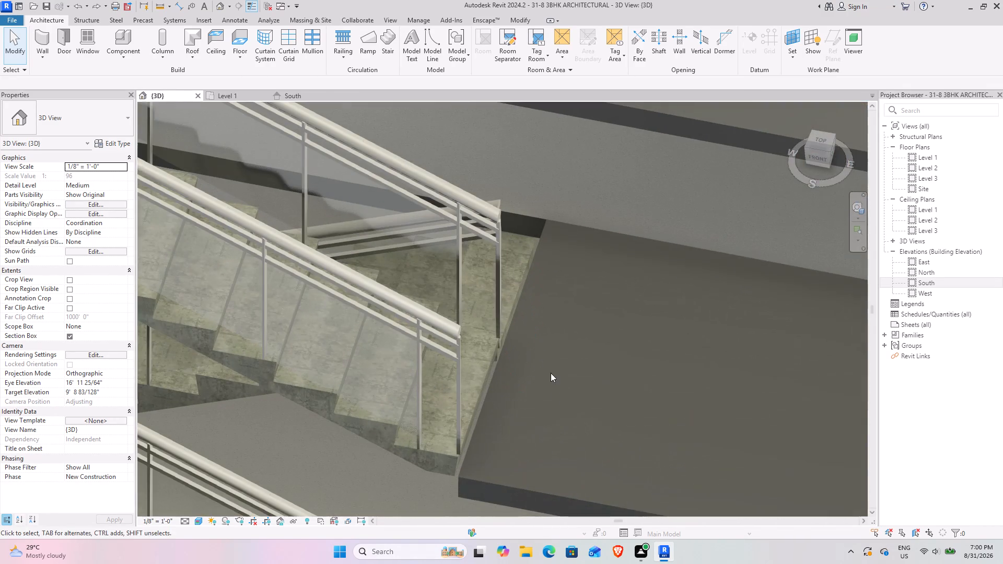
middle_click_drag(553, 394, 597, 375, "shift")
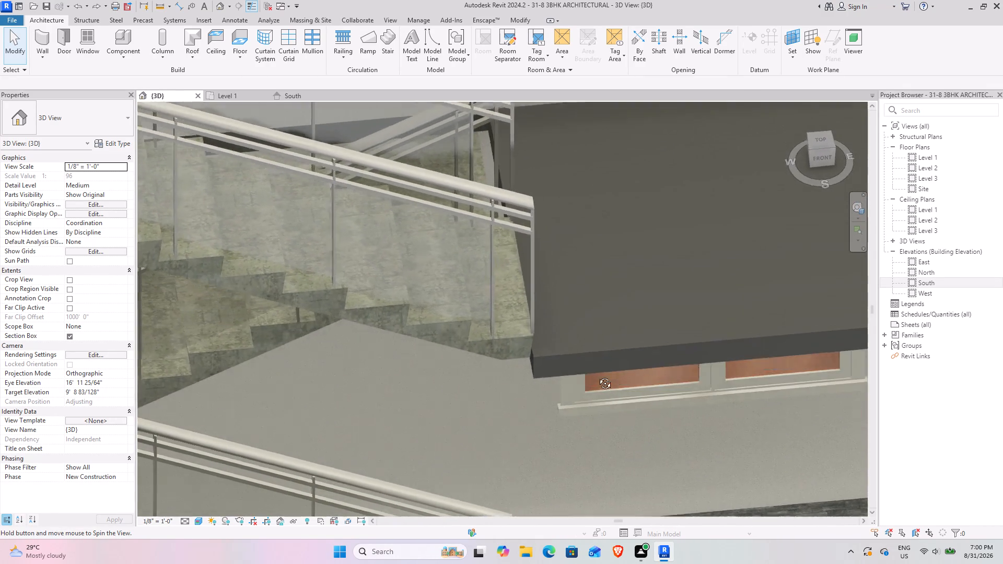
middle_click_drag(597, 375, 584, 189, "shift")
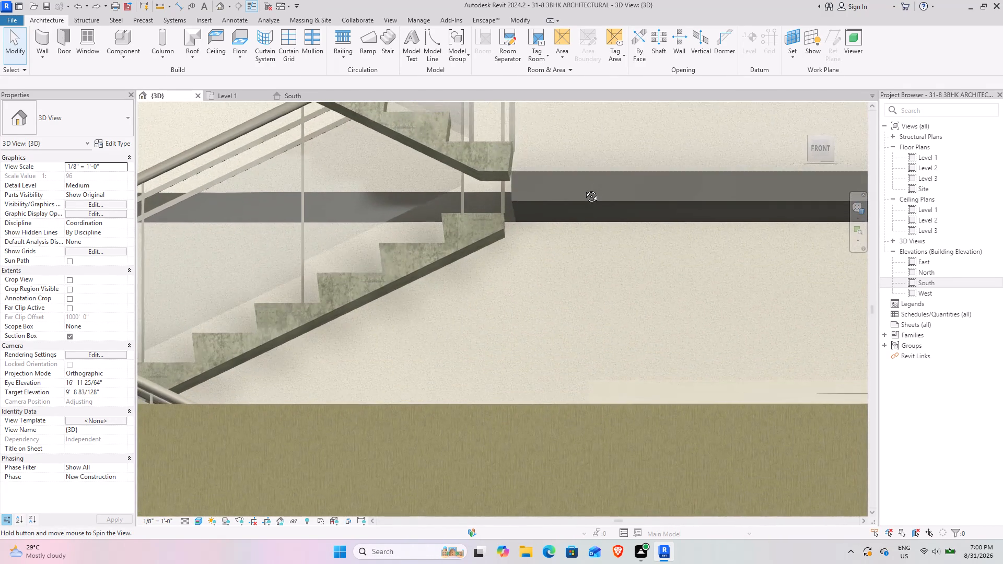
middle_click_drag(584, 189, 582, 188, "shift")
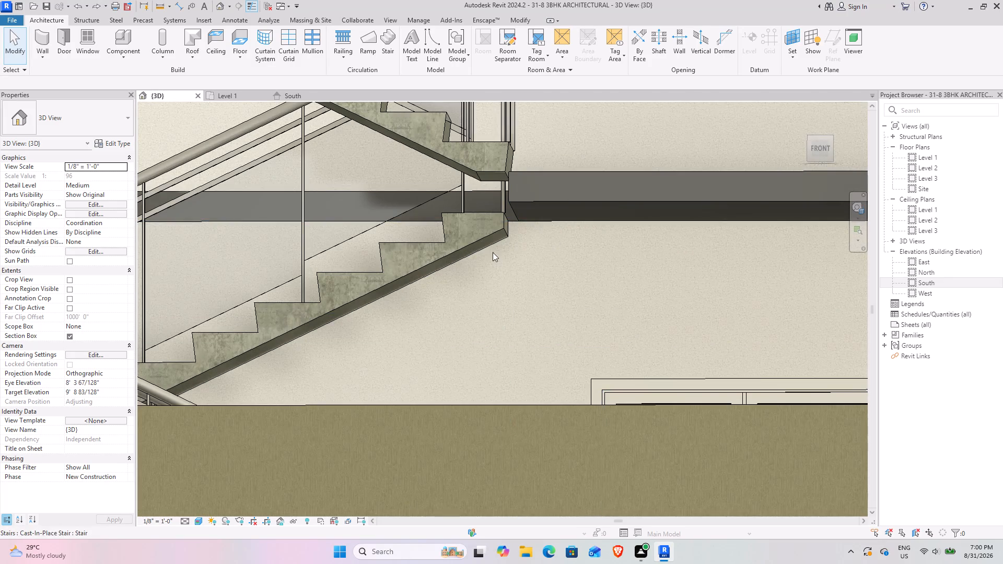
middle_click_drag(494, 253, 496, 269, "shift")
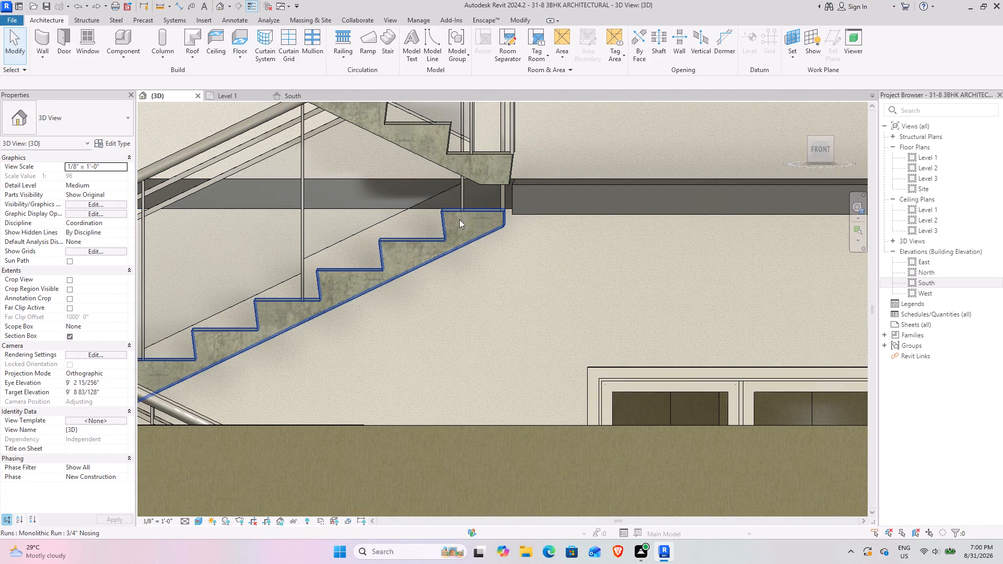
left_click(480, 234)
left_click(823, 155)
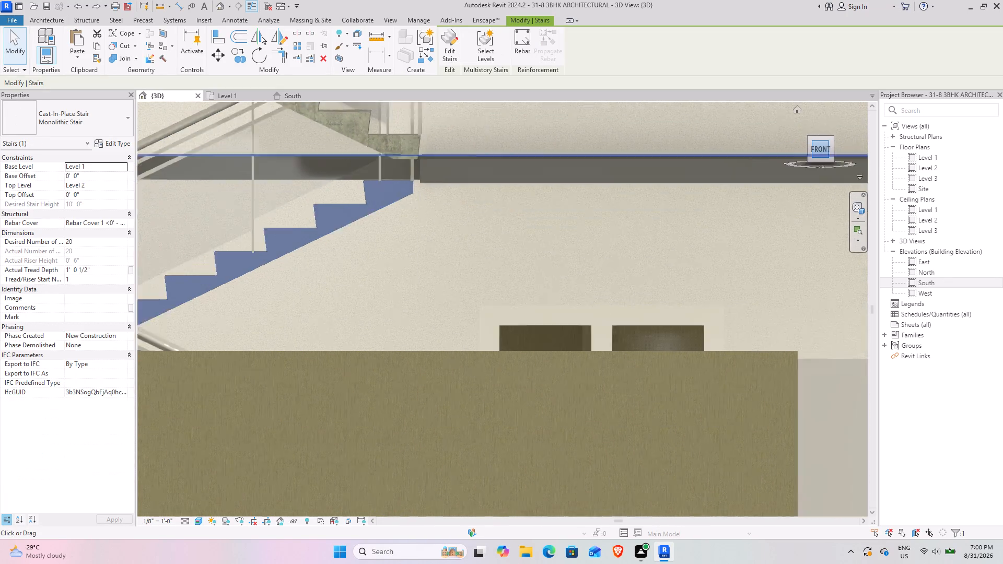
scroll(682, 184, "up", 8)
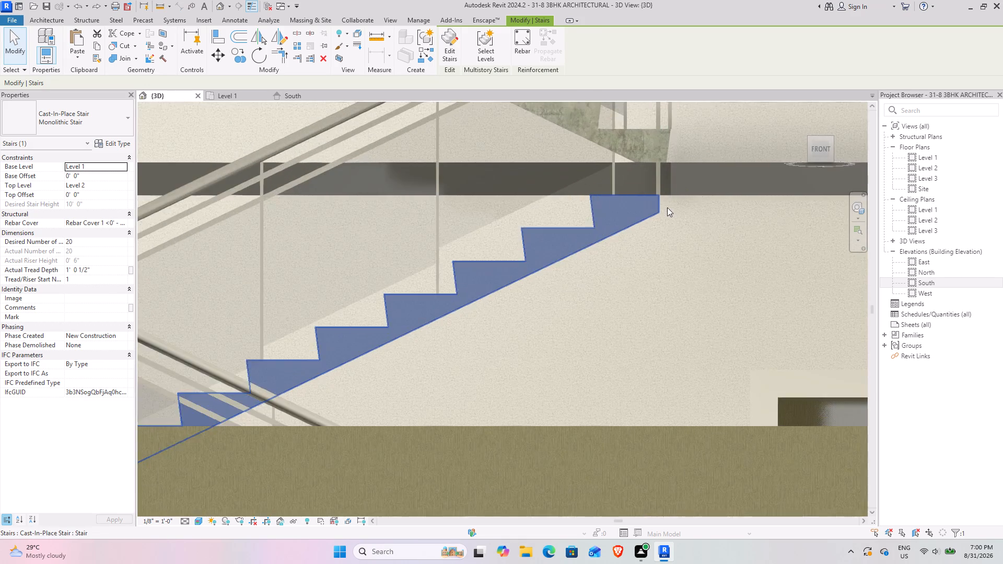
scroll(667, 207, "up", 7)
middle_click_drag(660, 209, 563, 330)
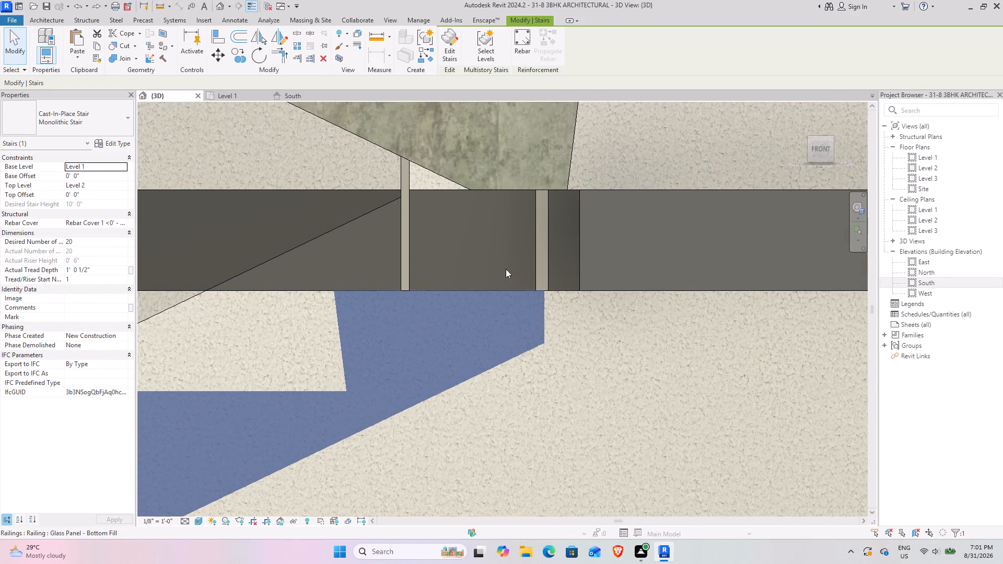
Try to measure the gap between the stair's top end and the Level 2 slab edge in the front view.
left_click(156, 6)
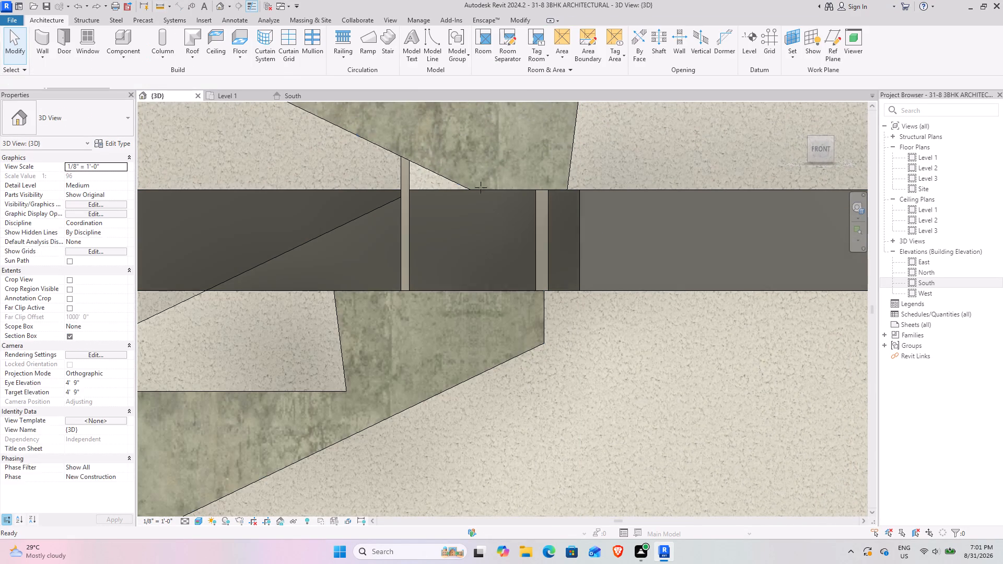
left_click(541, 293)
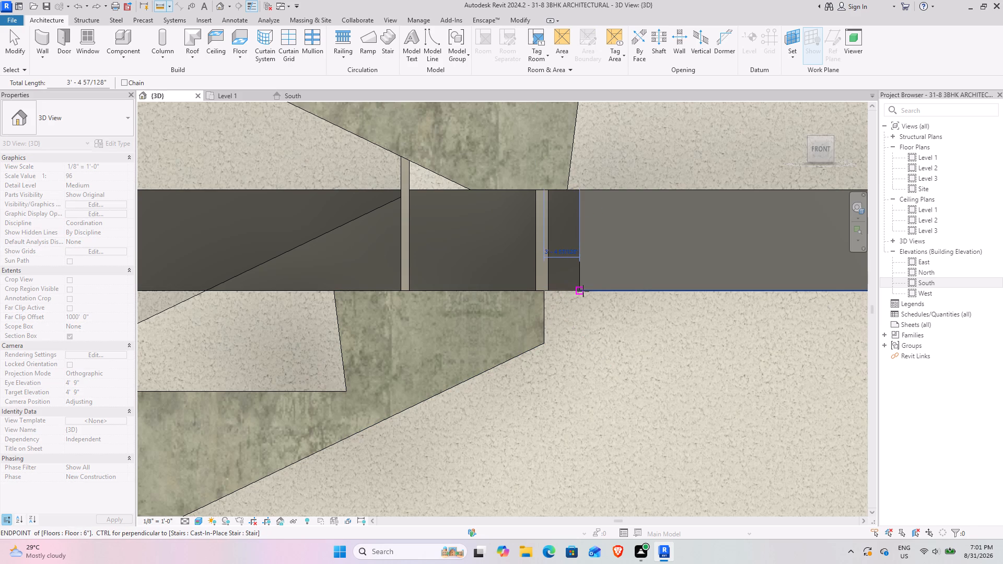
scroll(583, 291, "up", 3)
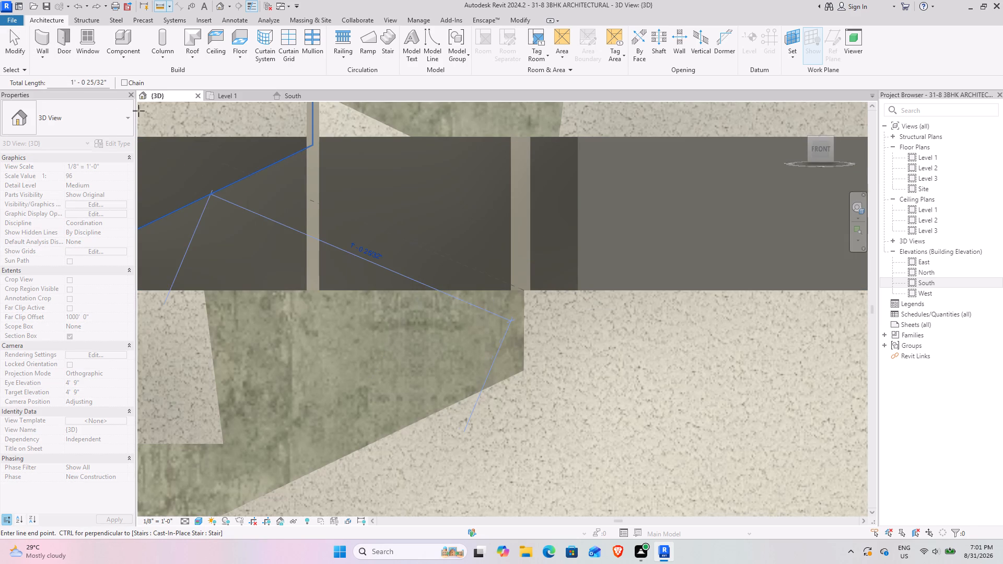
left_click(19, 42)
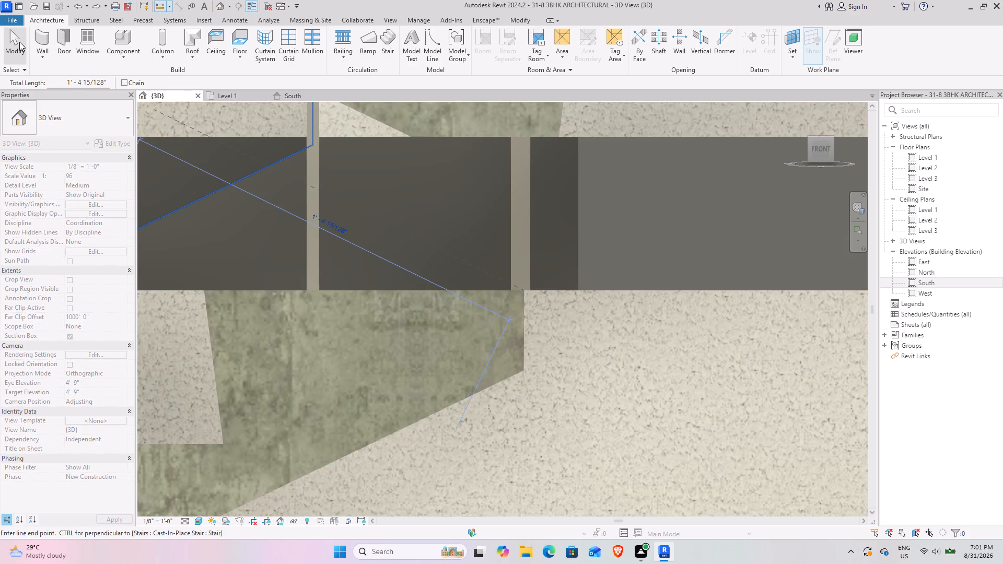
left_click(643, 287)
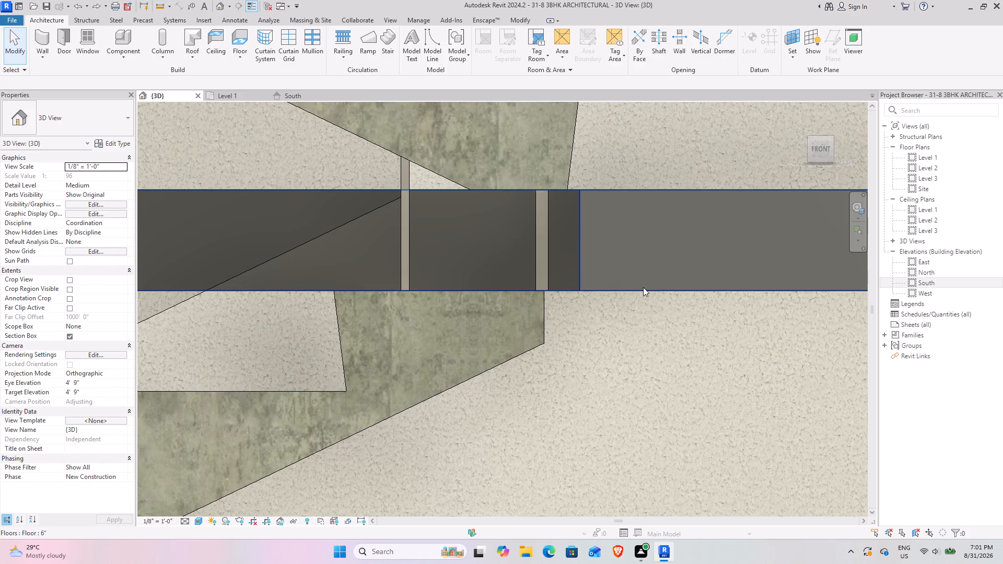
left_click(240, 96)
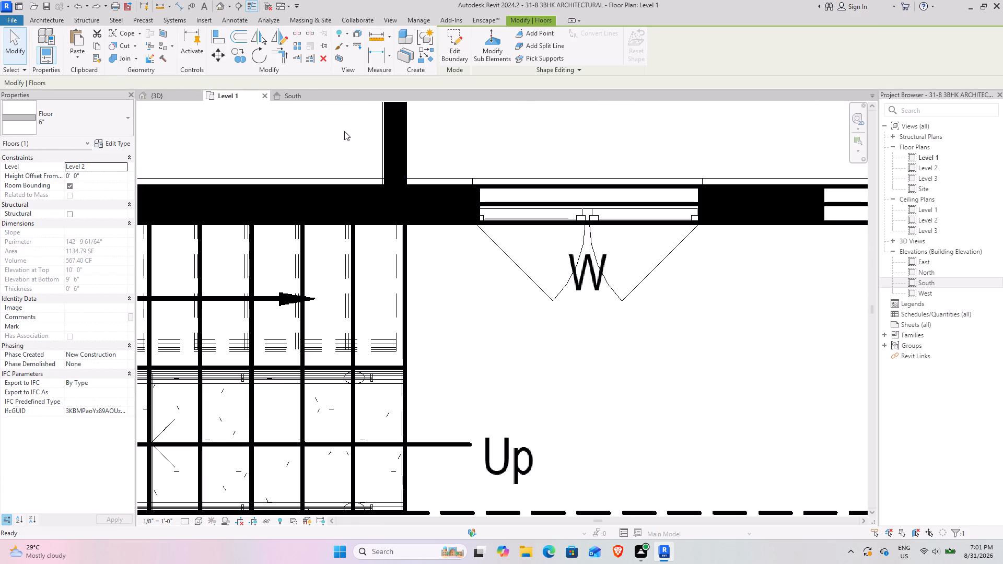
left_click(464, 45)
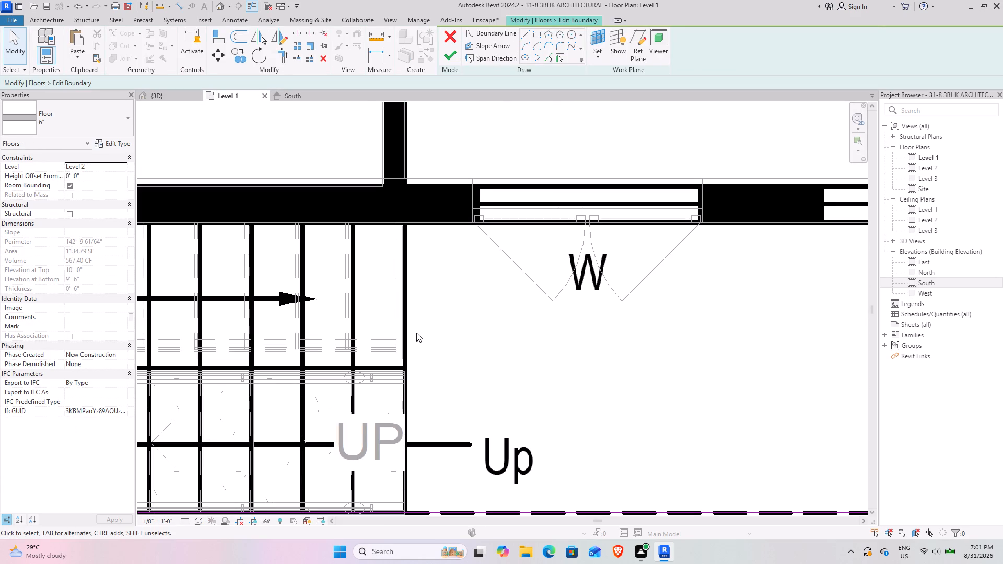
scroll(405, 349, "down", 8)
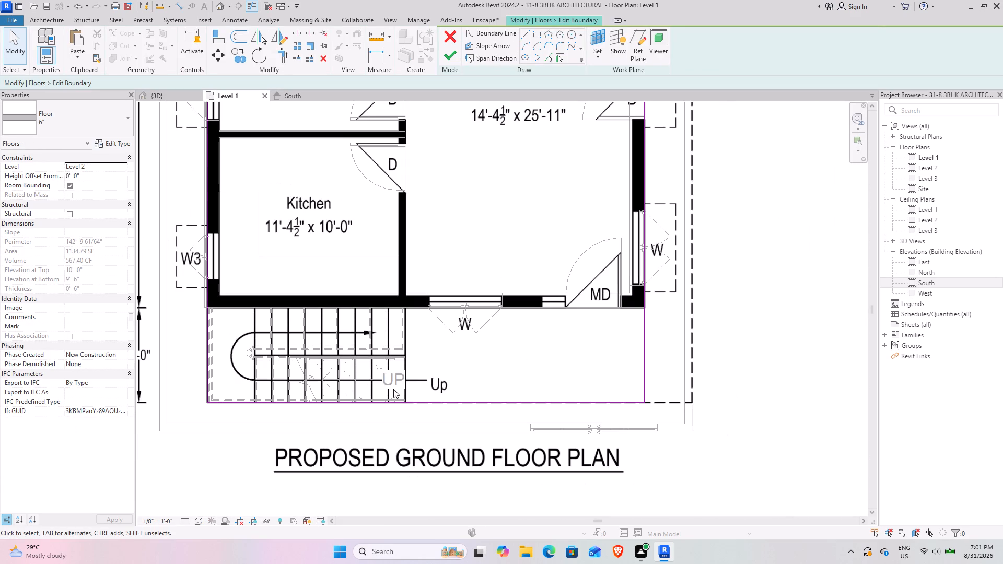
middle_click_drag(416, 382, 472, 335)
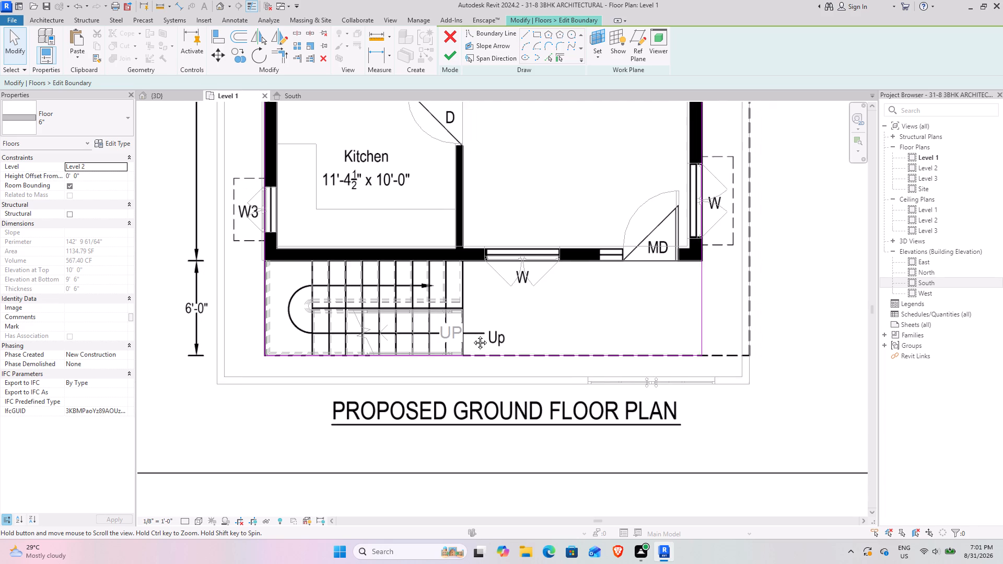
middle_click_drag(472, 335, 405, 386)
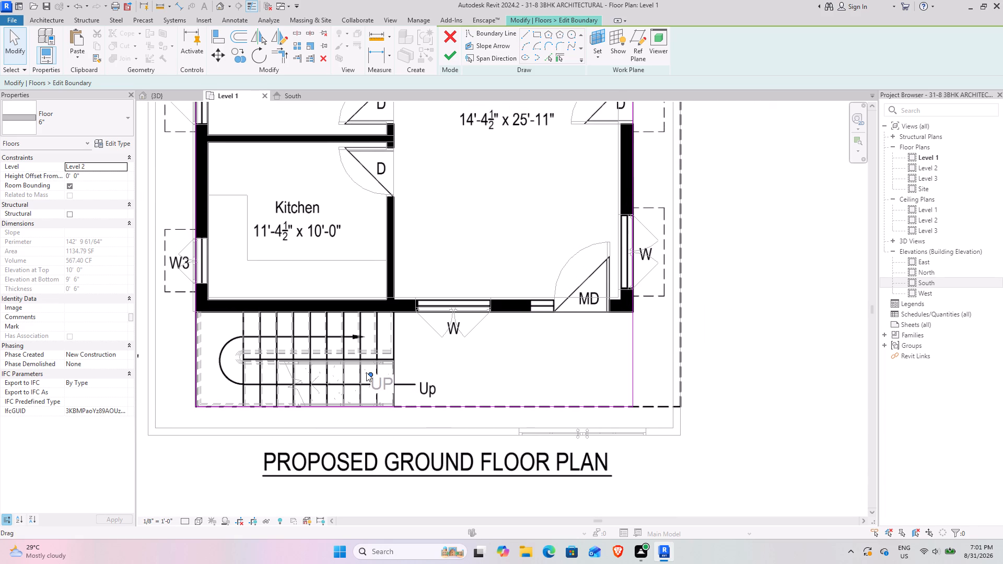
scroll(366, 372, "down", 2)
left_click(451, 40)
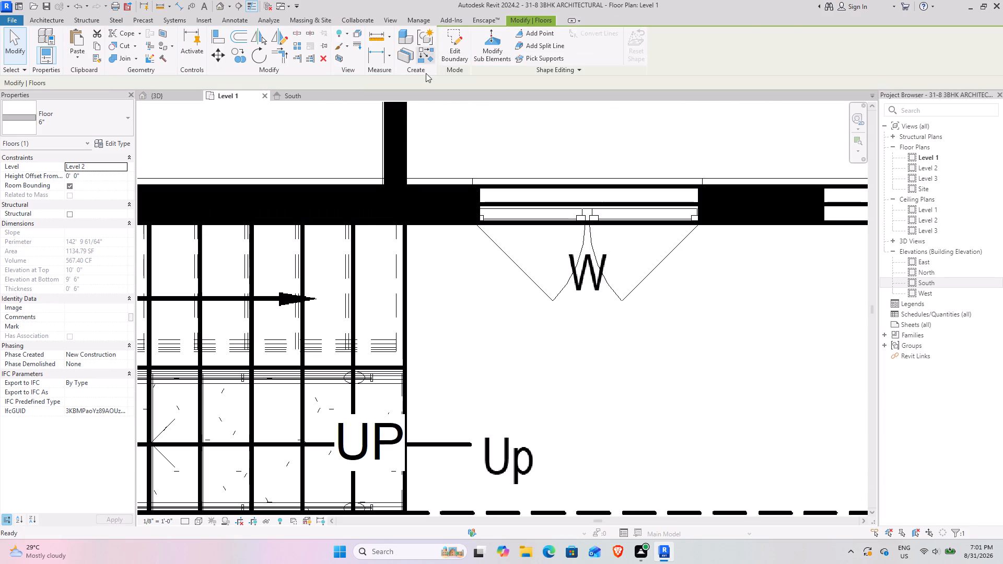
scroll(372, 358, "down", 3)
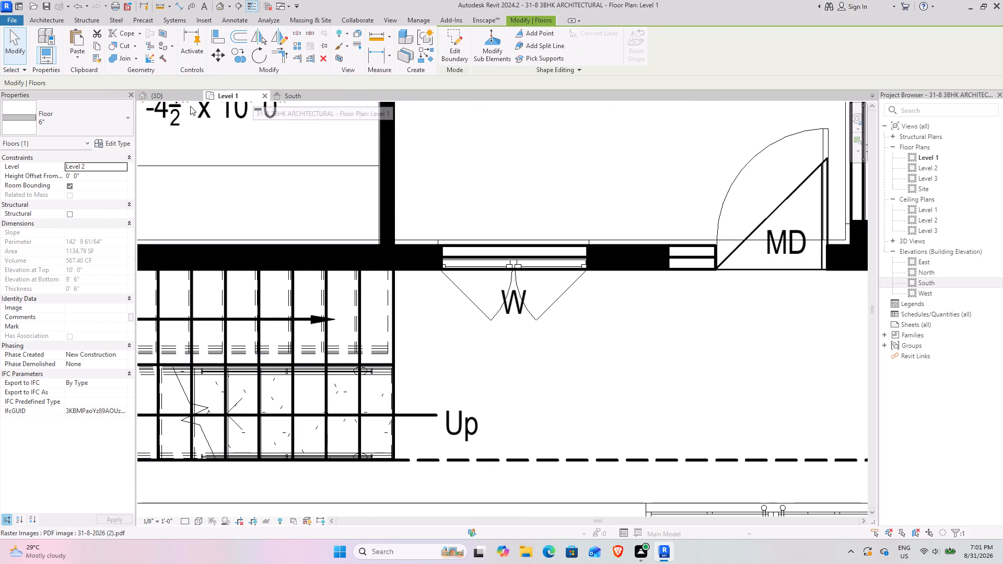
Edit the stair shaft opening's sketch in the Level 1 plan, nudging the boundary line at the flight ends five increments toward the stair.
left_click(162, 93)
scroll(555, 396, "down", 9)
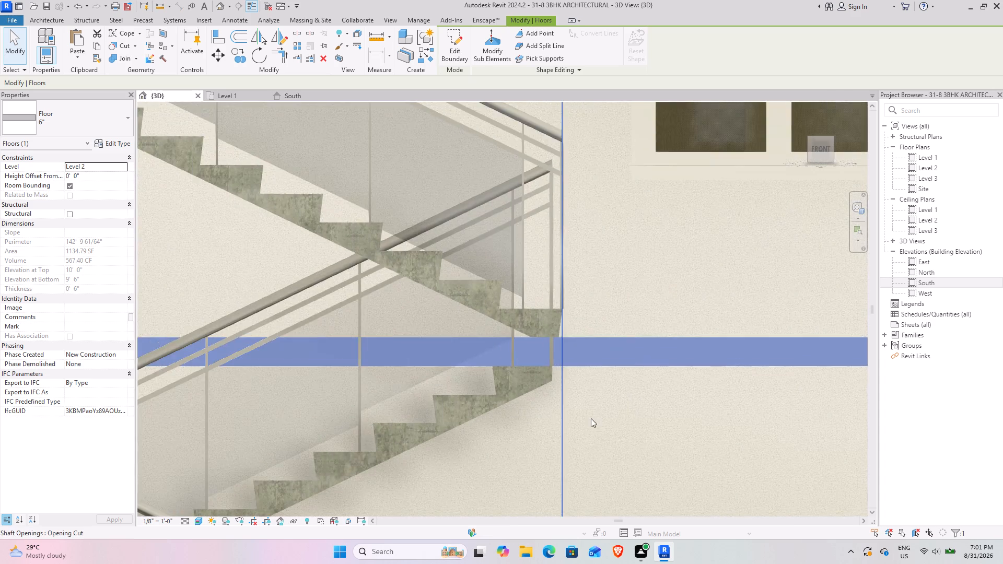
middle_click_drag(578, 420, 485, 440, "shift")
middle_click_drag(512, 440, 803, 302)
left_click(460, 409)
middle_click_drag(440, 409, 749, 402)
scroll(437, 360, "down", 9)
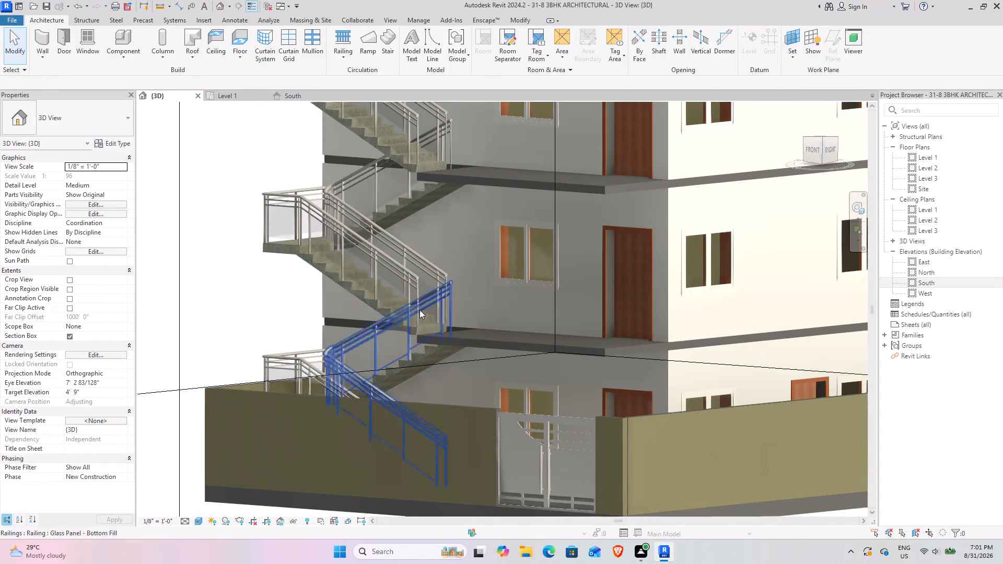
left_click(417, 351)
middle_click_drag(412, 378, 467, 385, "shift")
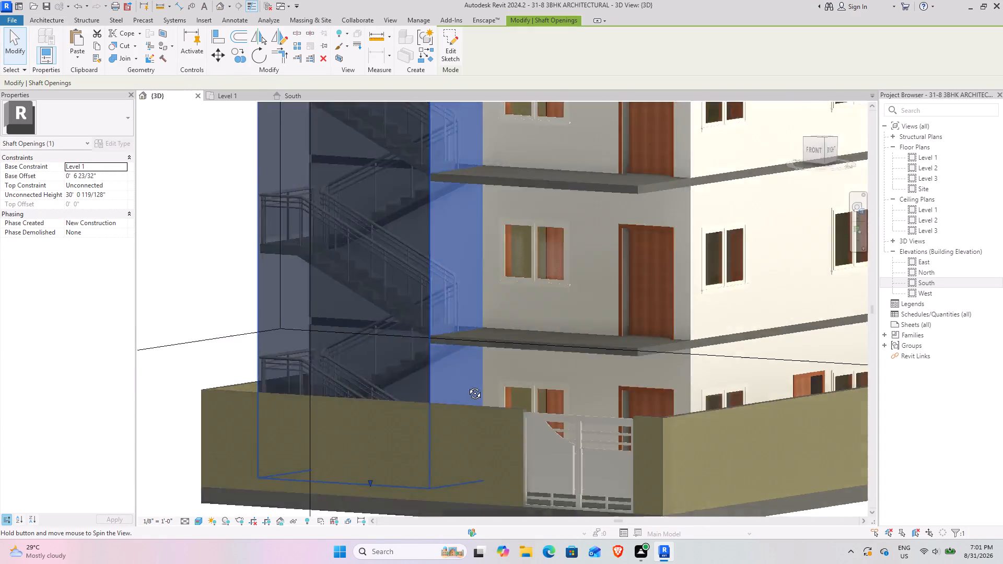
middle_click_drag(467, 385, 495, 413, "shift")
left_click(444, 42)
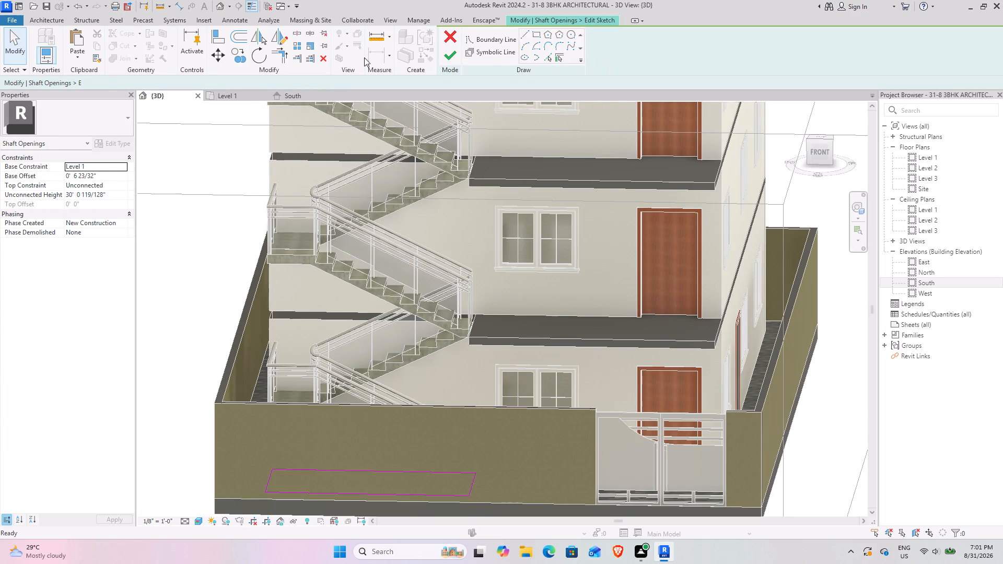
left_click(234, 99)
scroll(410, 355, "up", 5)
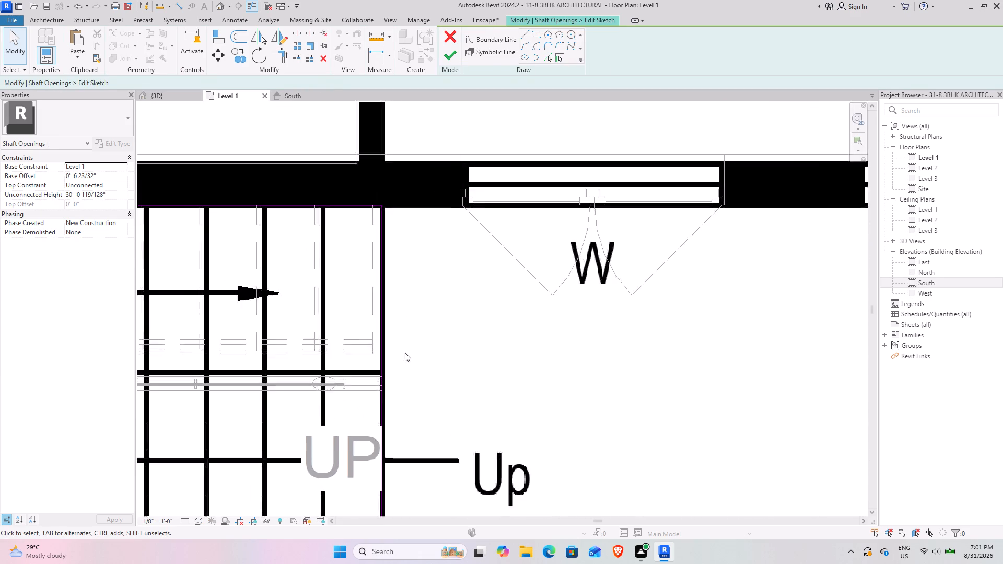
scroll(405, 352, "up", 1)
left_click(375, 346)
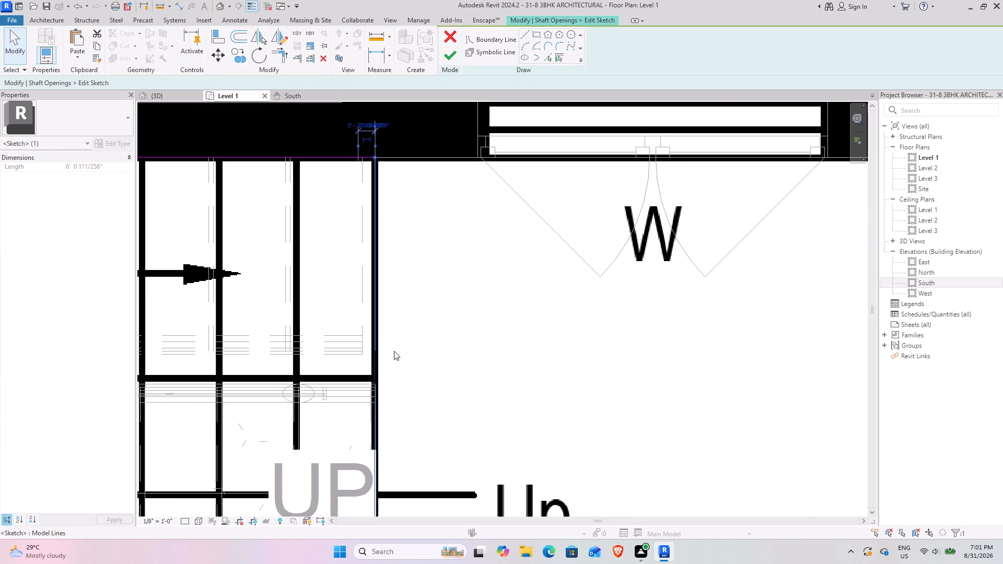
key("Left")
key("Left")
key("Left")
key("Left")
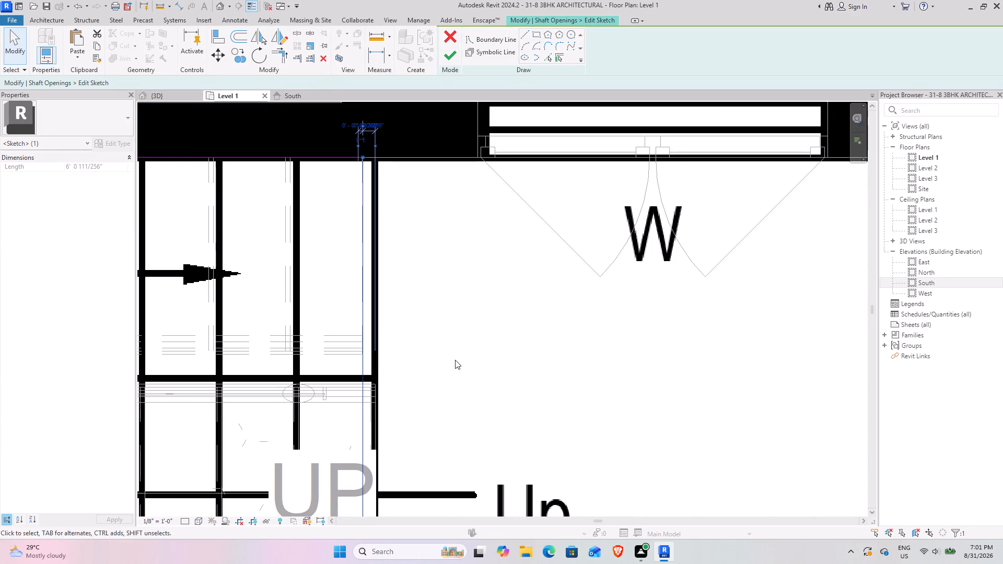
key("Left")
scroll(425, 373, "down", 4)
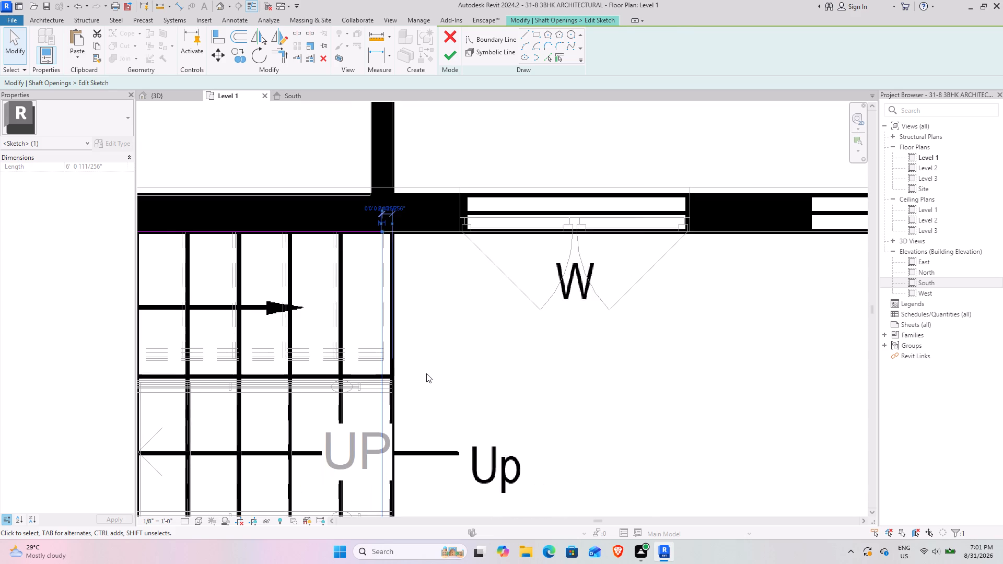
left_click(459, 57)
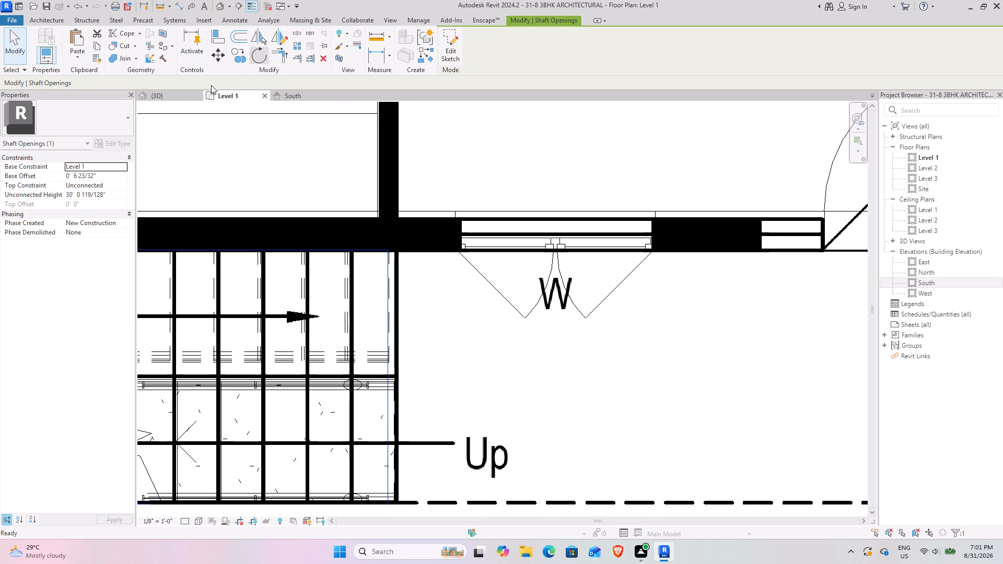
Check in 3D how the slab edges meet the stair flights, and look over the whole building including the top storey.
left_click(159, 99)
scroll(496, 346, "up", 4)
left_click(505, 361)
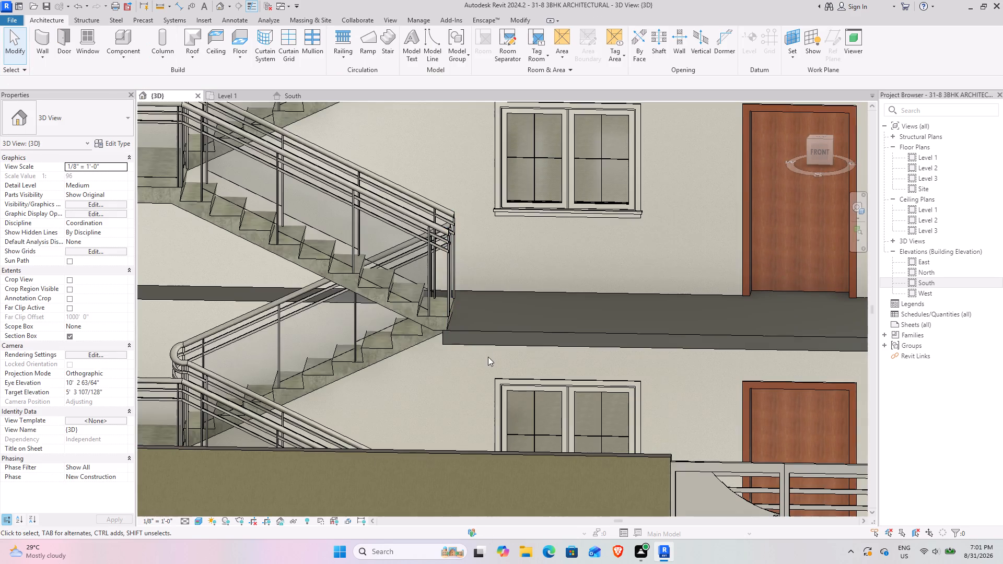
middle_click_drag(481, 351, 502, 292, "shift")
scroll(444, 336, "up", 8)
middle_click_drag(457, 339, 520, 374, "shift")
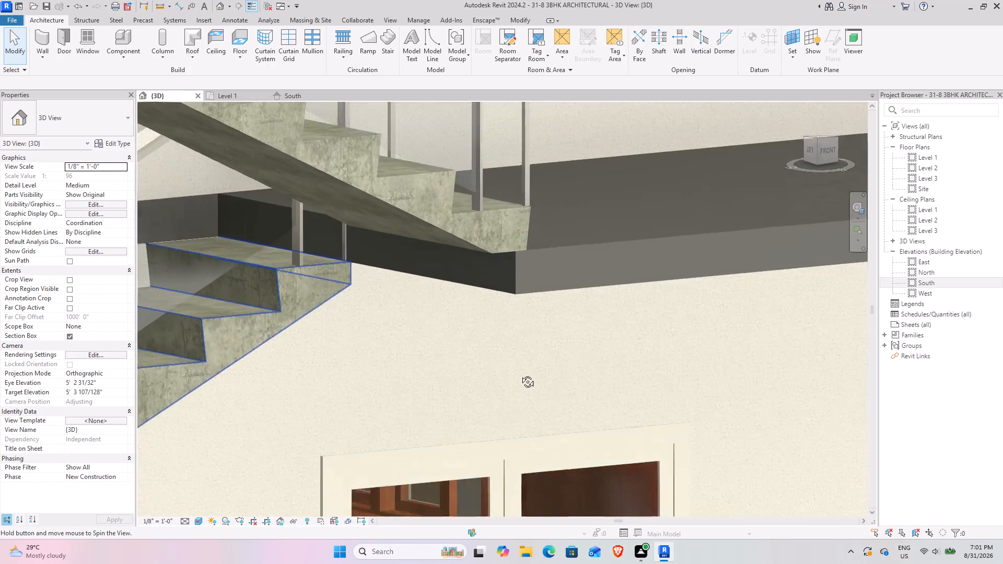
middle_click_drag(520, 374, 519, 374, "shift")
scroll(519, 333, "down", 4)
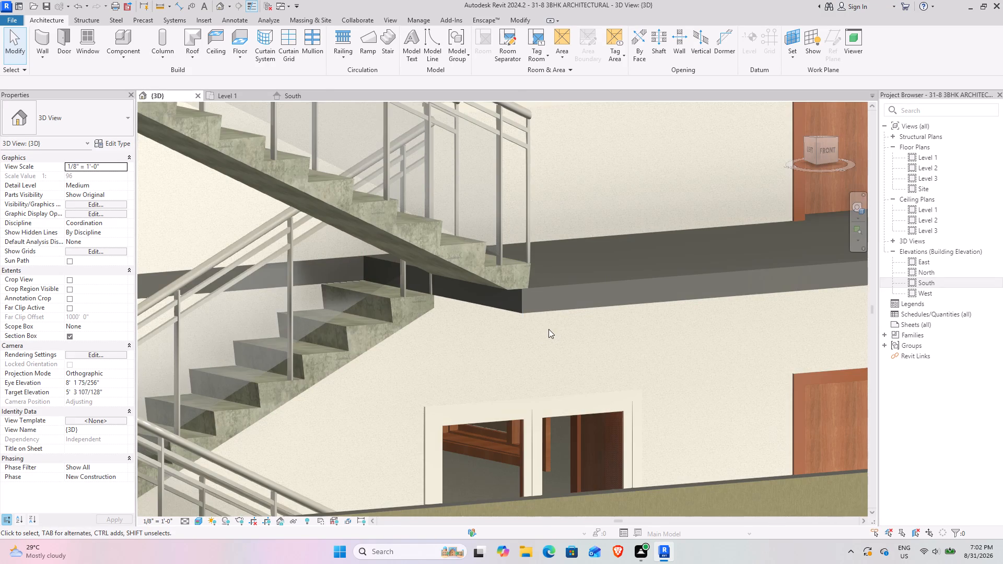
scroll(549, 329, "down", 3)
middle_click_drag(531, 327, 392, 356, "shift")
scroll(378, 345, "down", 9)
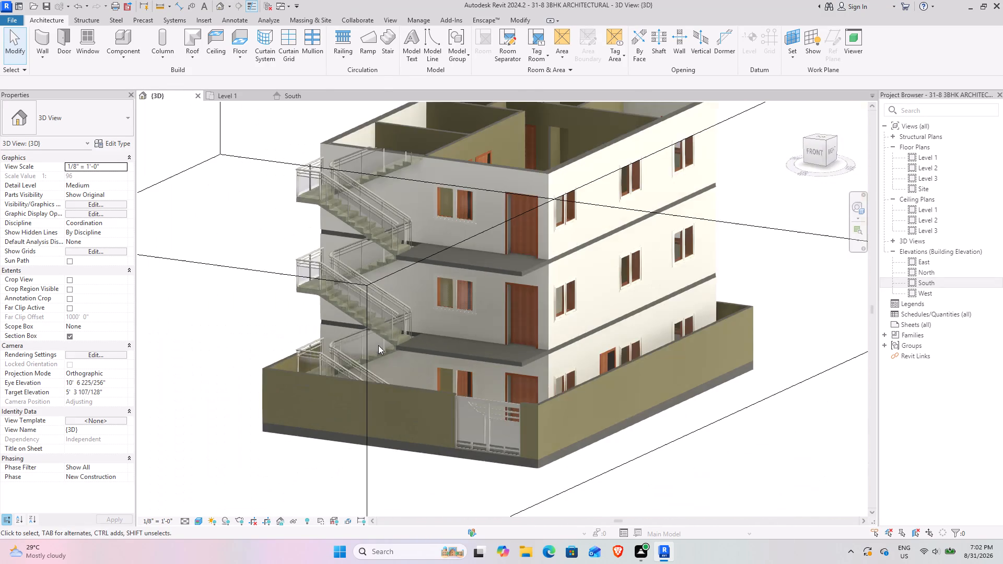
middle_click_drag(375, 345, 418, 393, "shift")
middle_click_drag(407, 317, 435, 499)
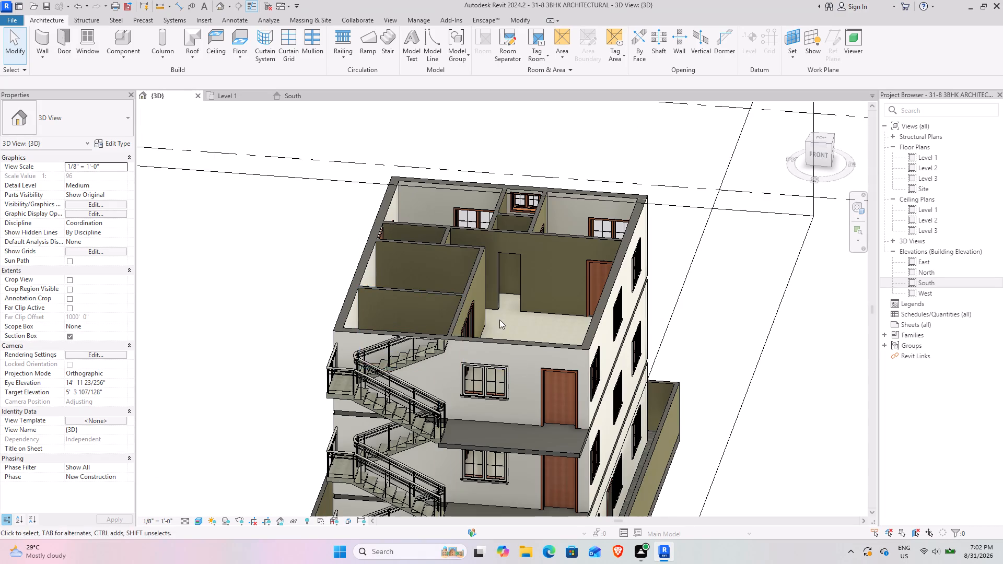
Raise the top face of the 3D view's section box well above the uppermost stair flight.
middle_click_drag(500, 315, 523, 207, "shift")
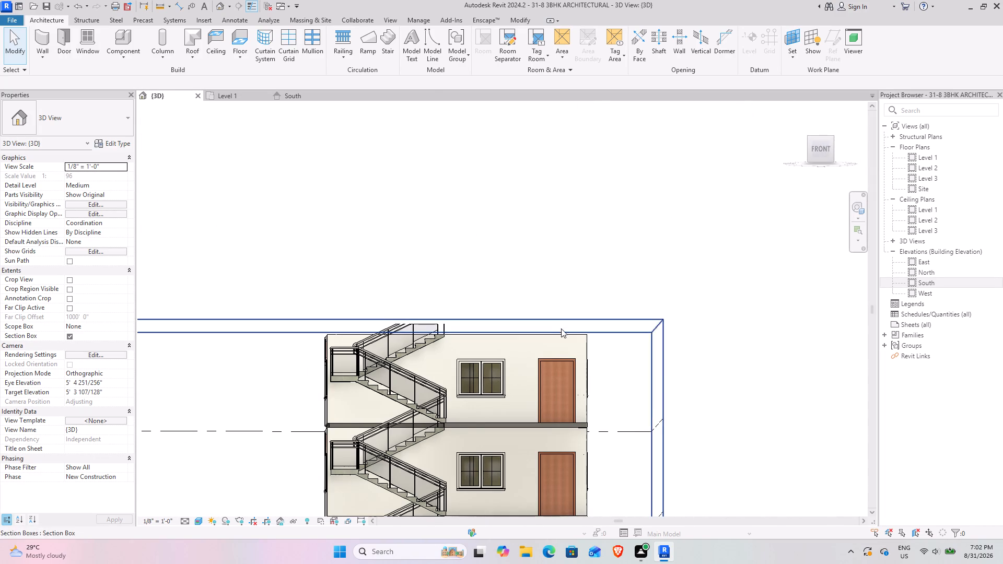
left_click(555, 313)
left_click(551, 318)
scroll(519, 281, "down", 4)
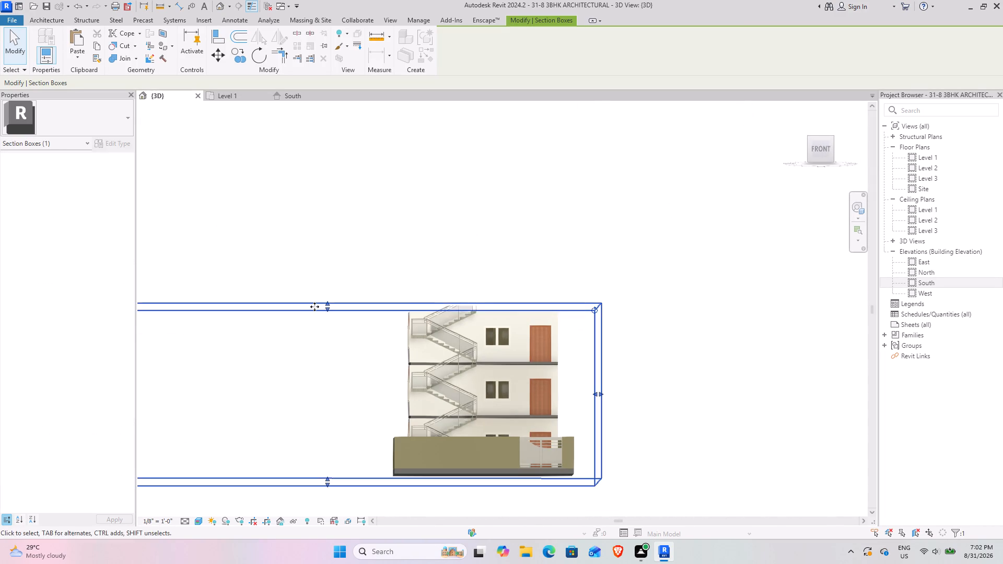
left_click_drag(331, 309, 336, 256)
Copy the 6" floor slab at Level 3 to the clipboard.
middle_click_drag(510, 335, 510, 354)
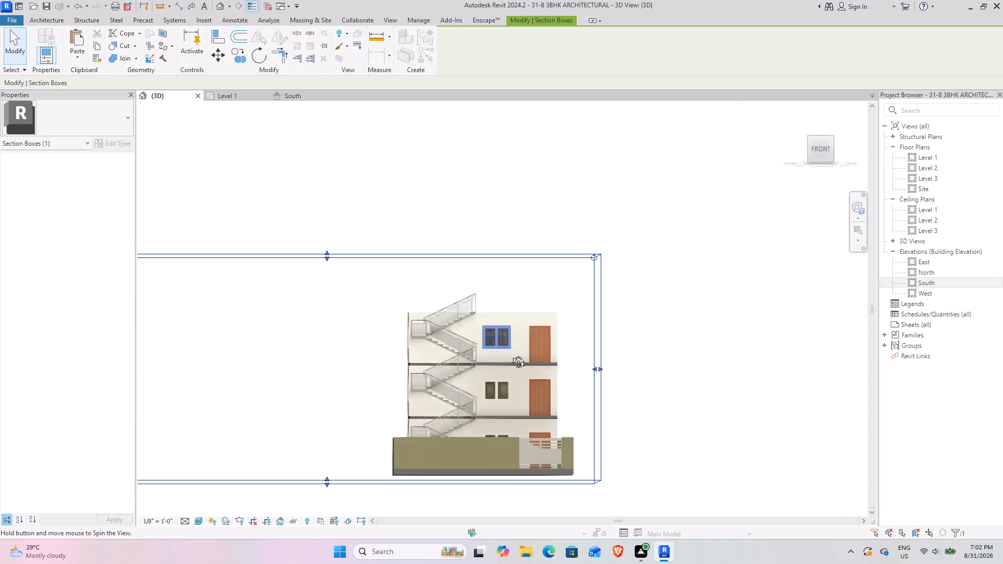
middle_click_drag(510, 354, 512, 438)
left_click(734, 391)
left_click(522, 422)
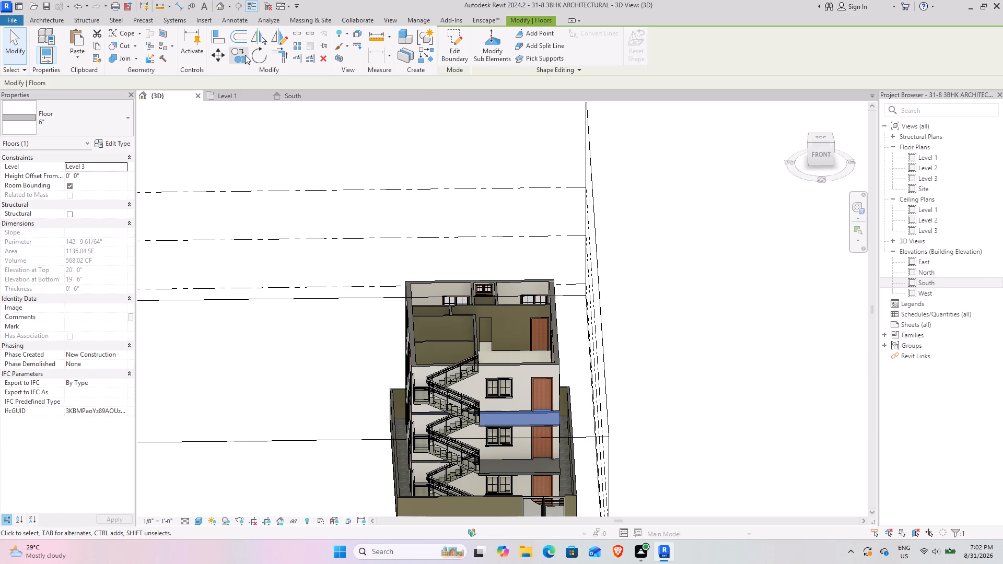
left_click(100, 44)
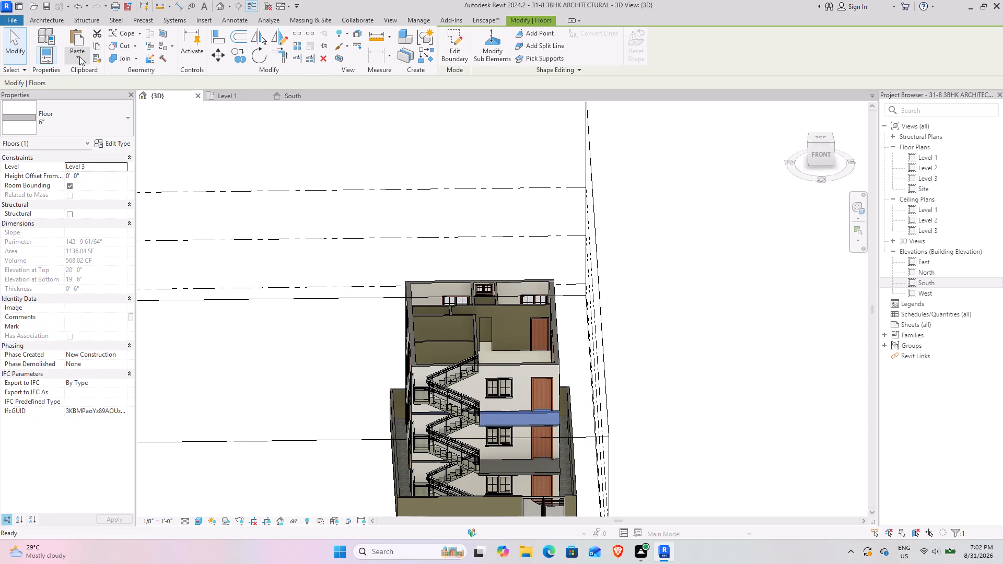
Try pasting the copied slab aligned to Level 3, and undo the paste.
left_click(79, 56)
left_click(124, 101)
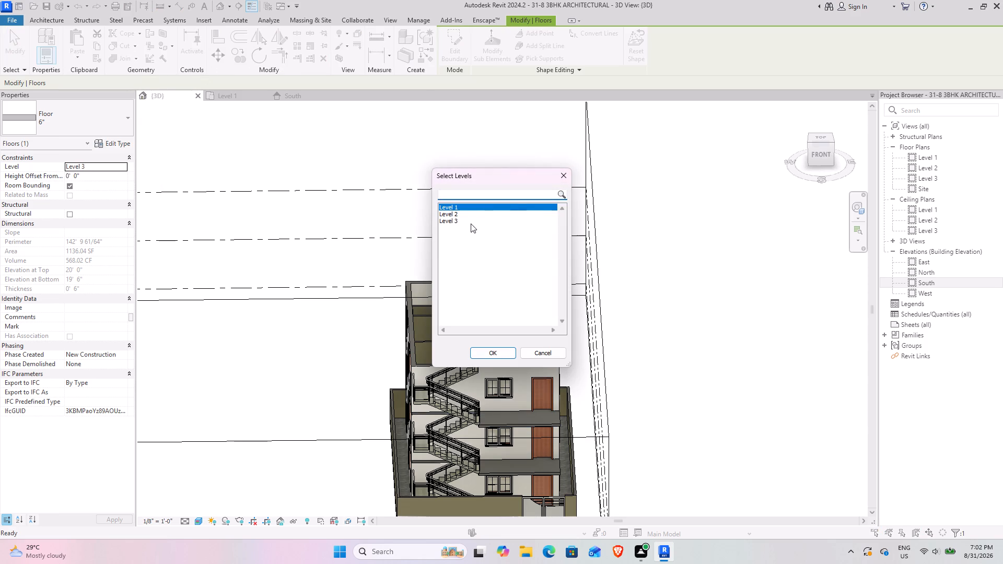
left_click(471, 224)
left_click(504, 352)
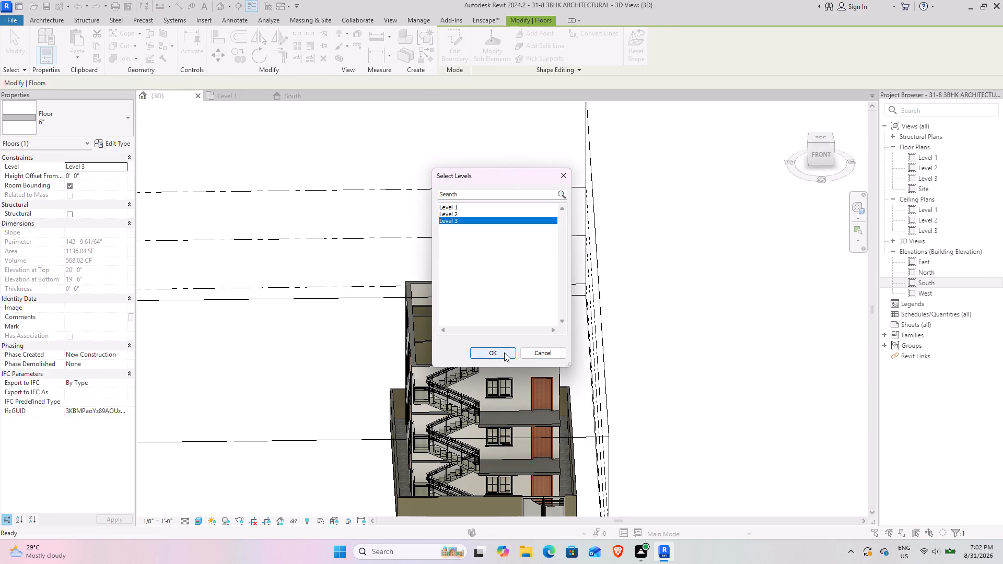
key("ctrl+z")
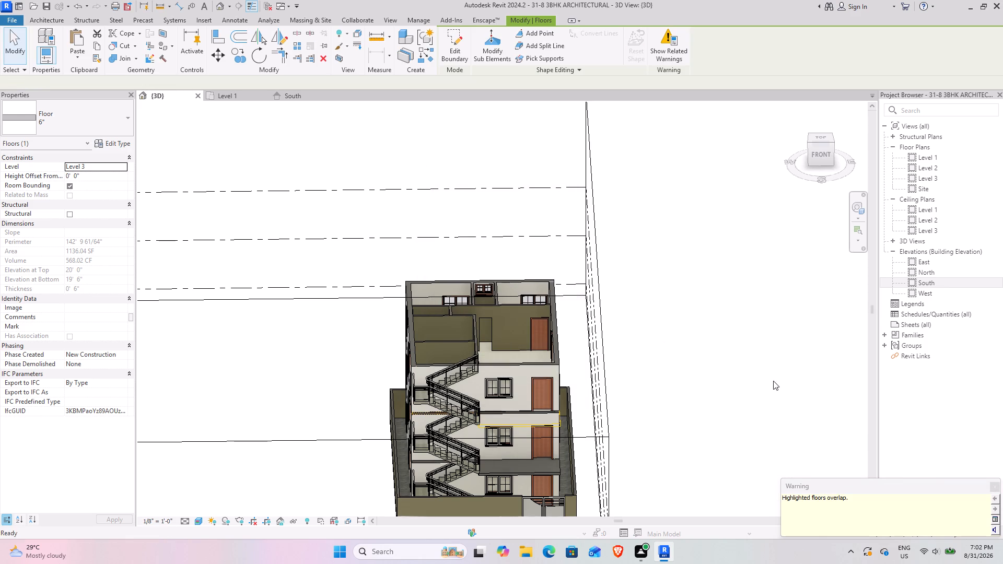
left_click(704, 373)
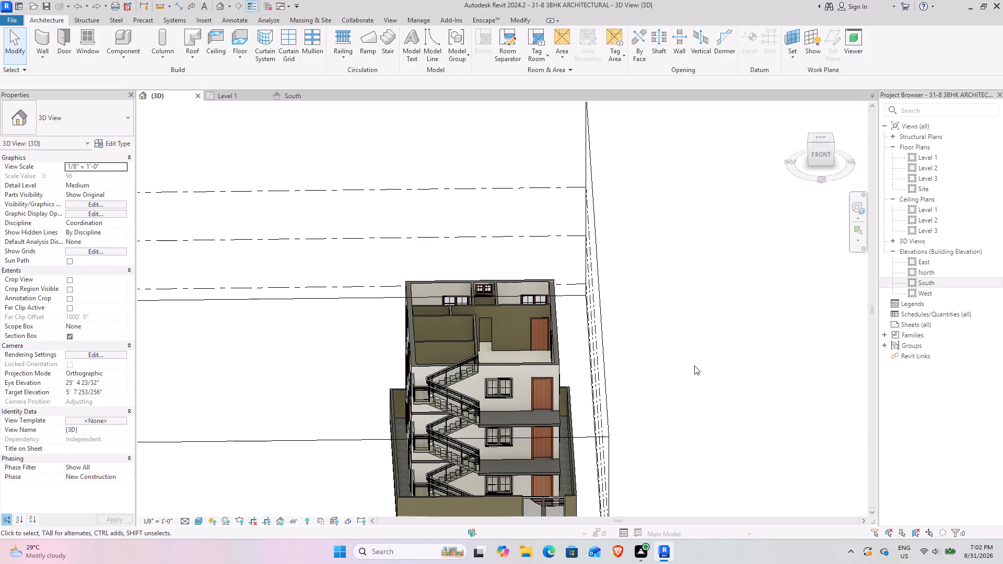
In the South elevation, create a new level offset 10' above Level 3 by picking the Level 3 line.
left_click(298, 100)
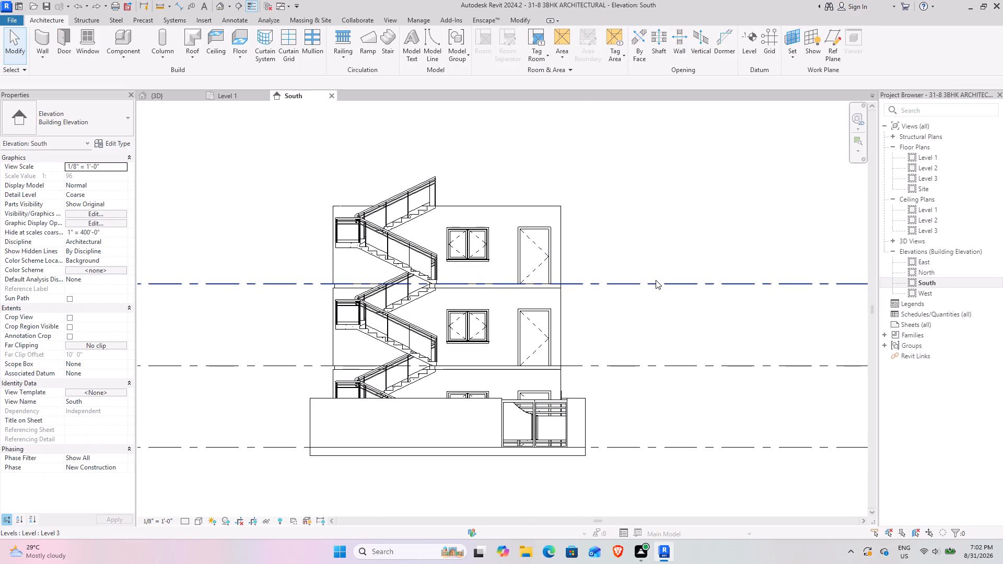
left_click(656, 280)
middle_click_drag(637, 209, 465, 252)
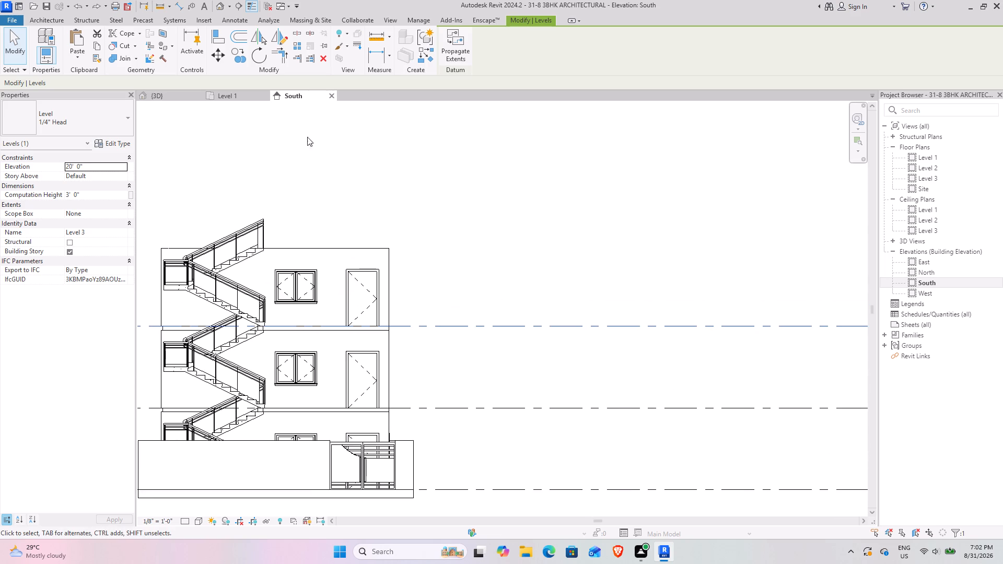
left_click_drag(436, 60, 423, 58)
left_click(416, 57)
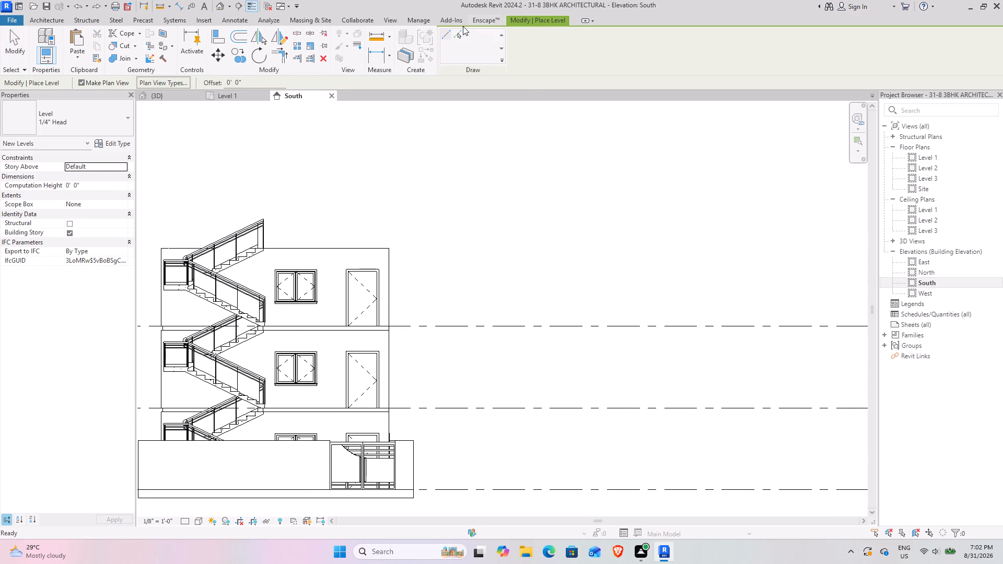
left_click(454, 31)
left_click(246, 78)
left_click_drag(246, 79, 218, 84)
left_click_drag(218, 84, 199, 85)
type("10")
left_click(449, 181)
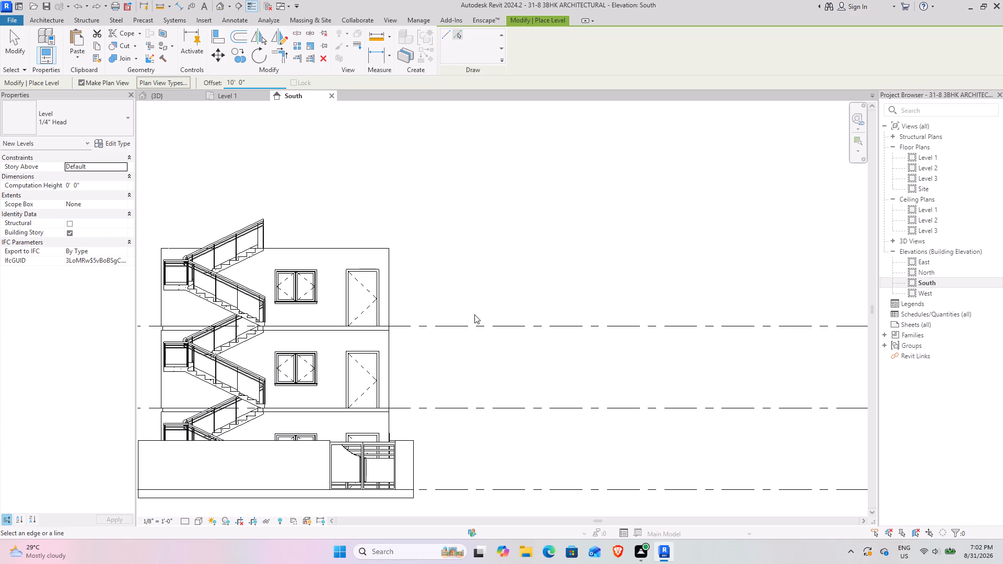
left_click(470, 325)
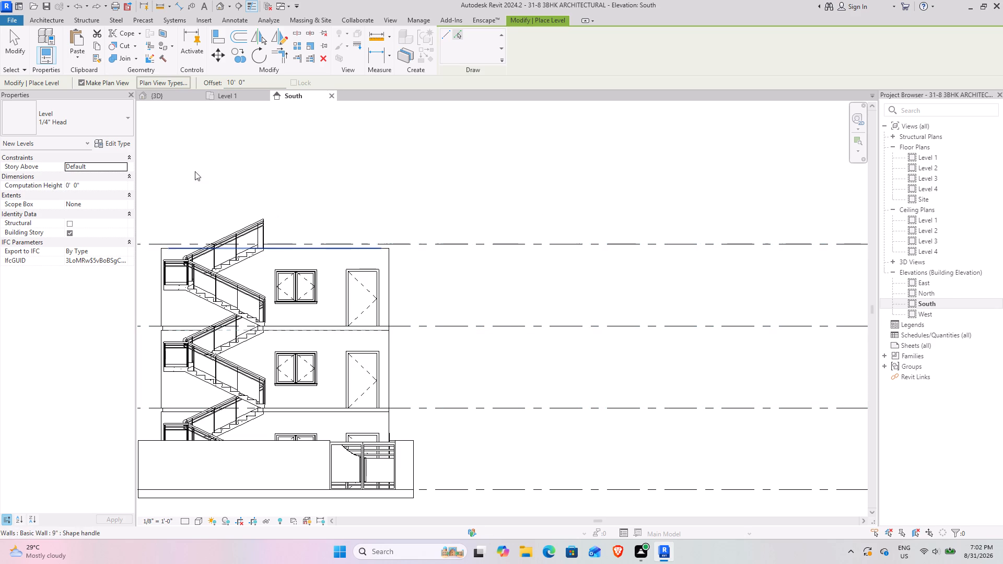
left_click(13, 52)
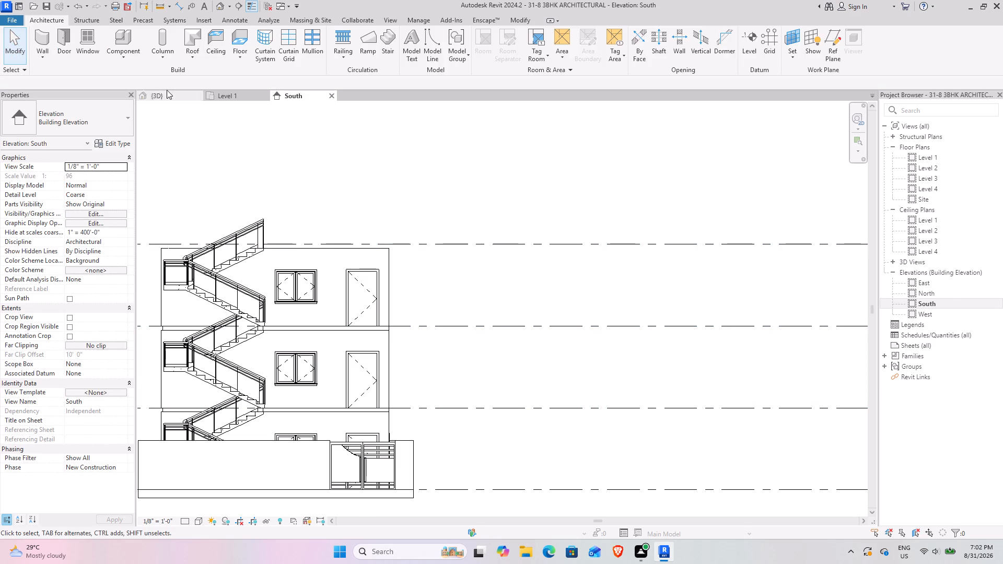
Paste the copied floor slab aligned to Level 4 in the 3D view.
left_click(166, 93)
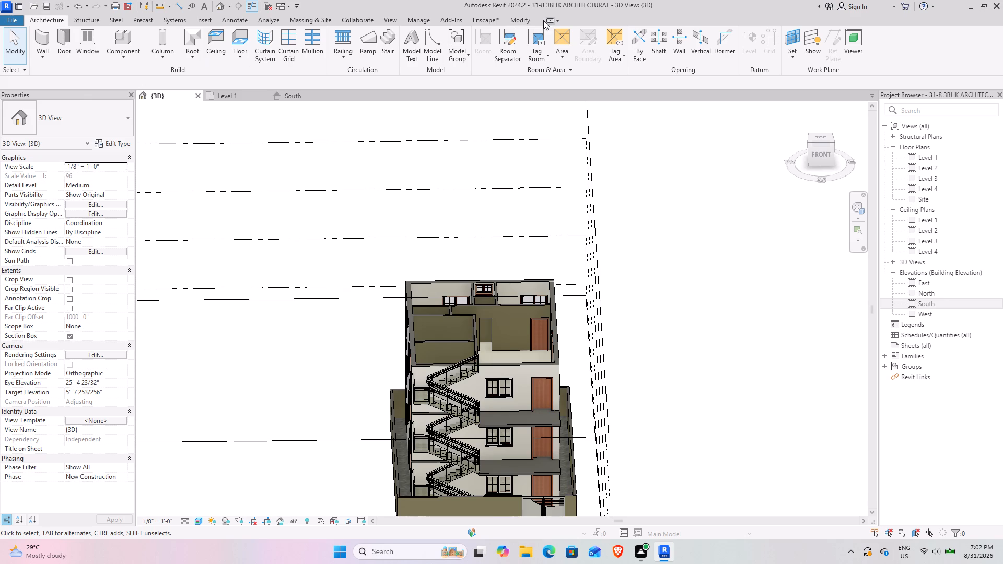
left_click(514, 18)
left_click(73, 60)
left_click(90, 95)
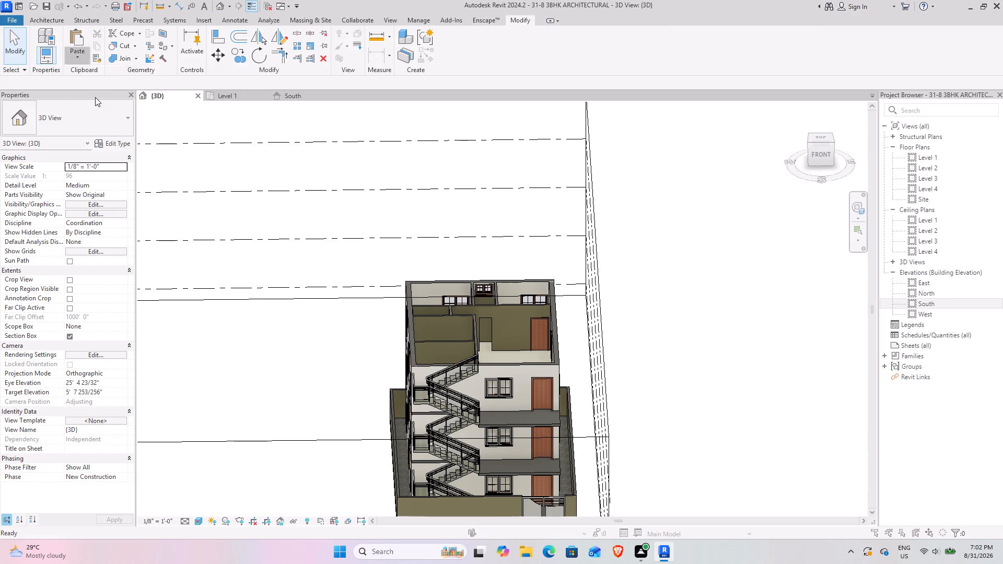
left_click(456, 227)
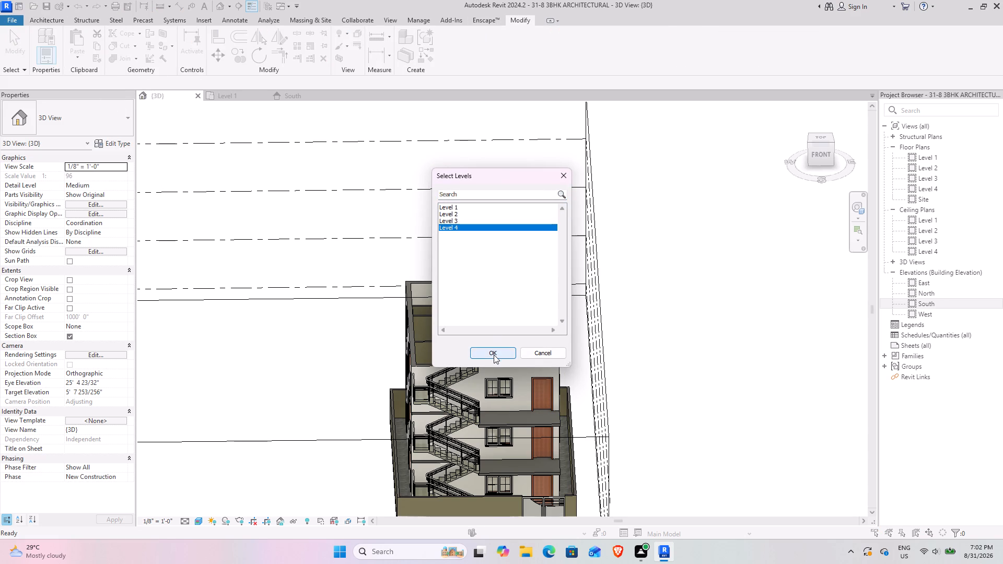
left_click(494, 354)
left_click(726, 385)
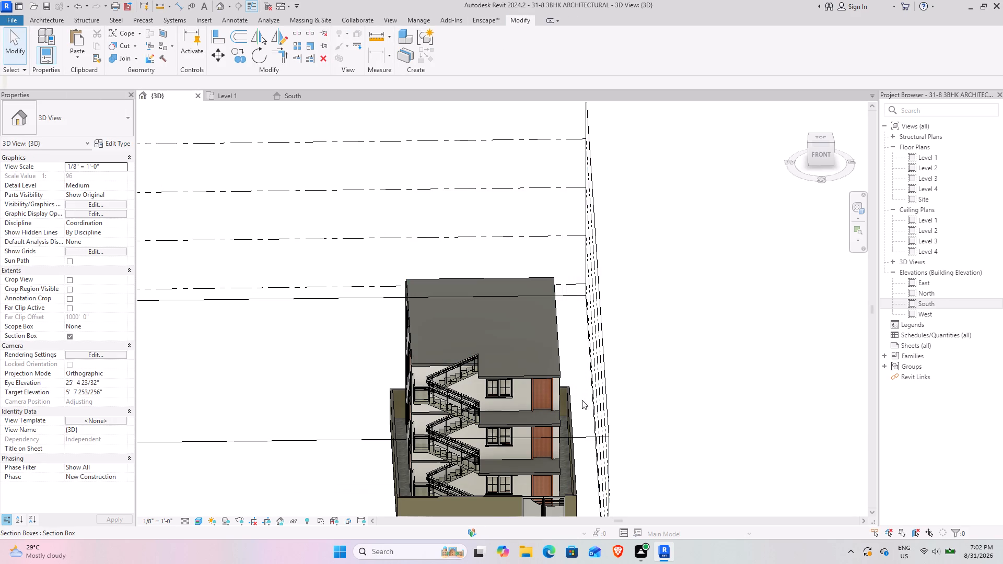
Examine in 3D how the Level 4 slab meets the top stair flight and covers the top storey.
middle_click_drag(585, 404, 664, 458, "shift")
scroll(519, 339, "up", 8)
middle_click_drag(581, 448, 656, 434, "shift")
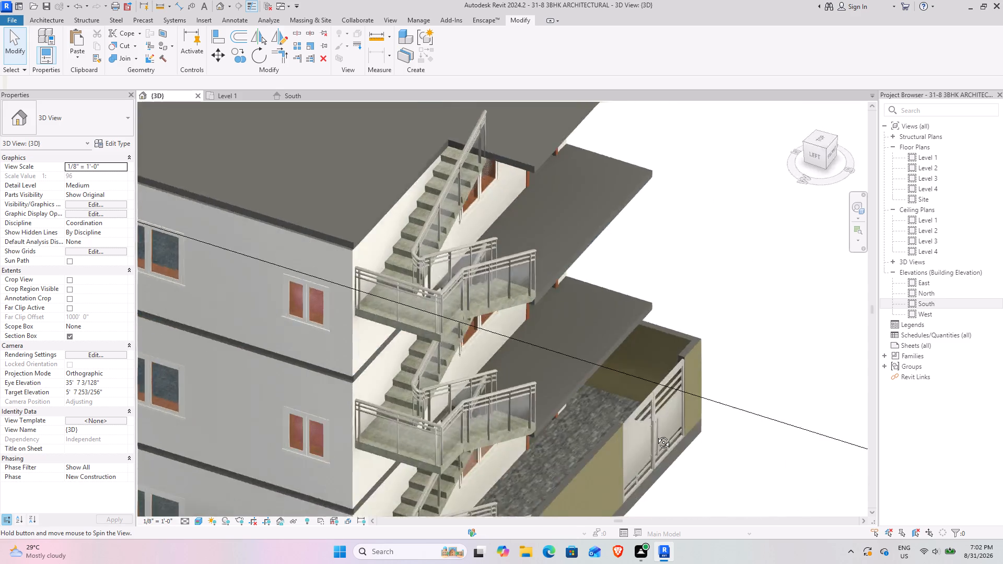
middle_click_drag(656, 434, 657, 413, "shift")
middle_click_drag(613, 382, 667, 561)
middle_click_drag(472, 363, 627, 424)
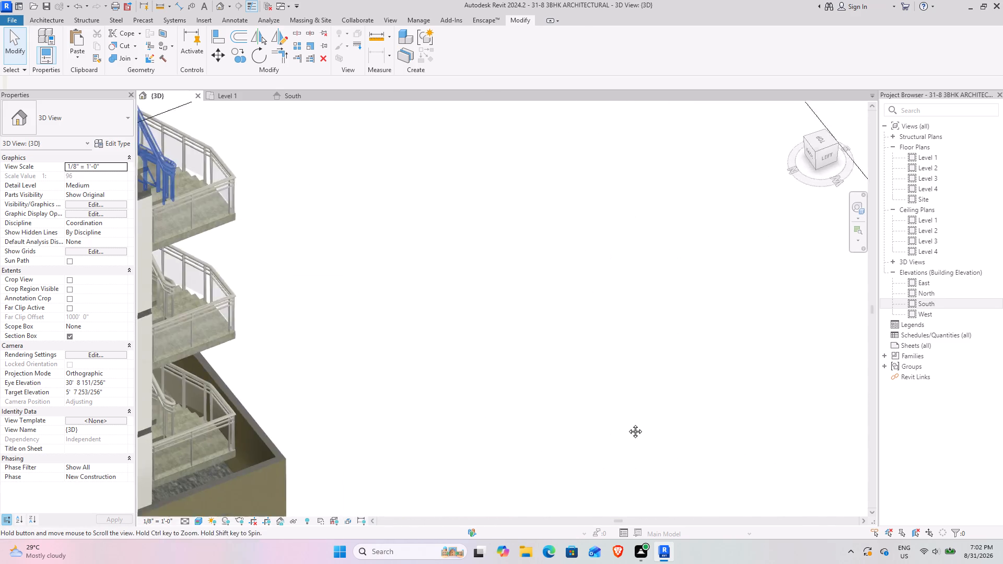
middle_click_drag(627, 424, 459, 377)
scroll(446, 365, "down", 4)
middle_click_drag(517, 393, 470, 261, "shift")
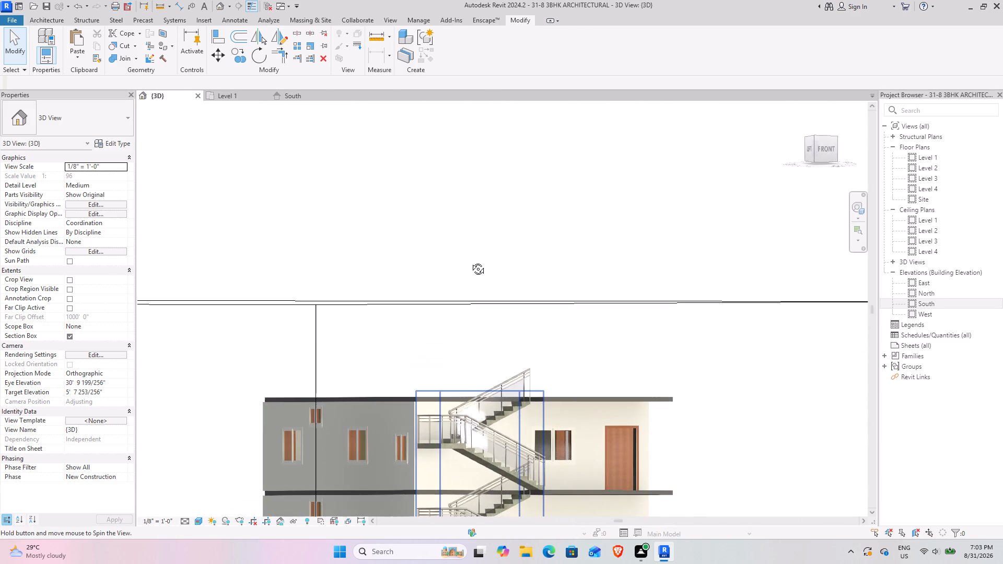
middle_click_drag(470, 261, 390, 353, "shift")
middle_click_drag(383, 345, 352, 217)
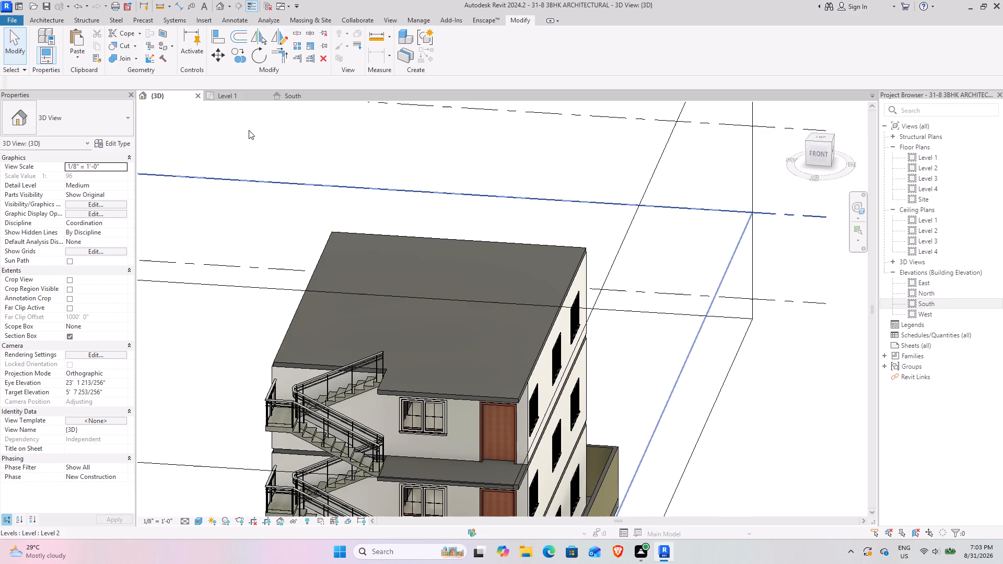
In the Level 4 floor plan, place 4.5" walls inside the slab's east edge and south edge beside the stair opening.
left_click(955, 254)
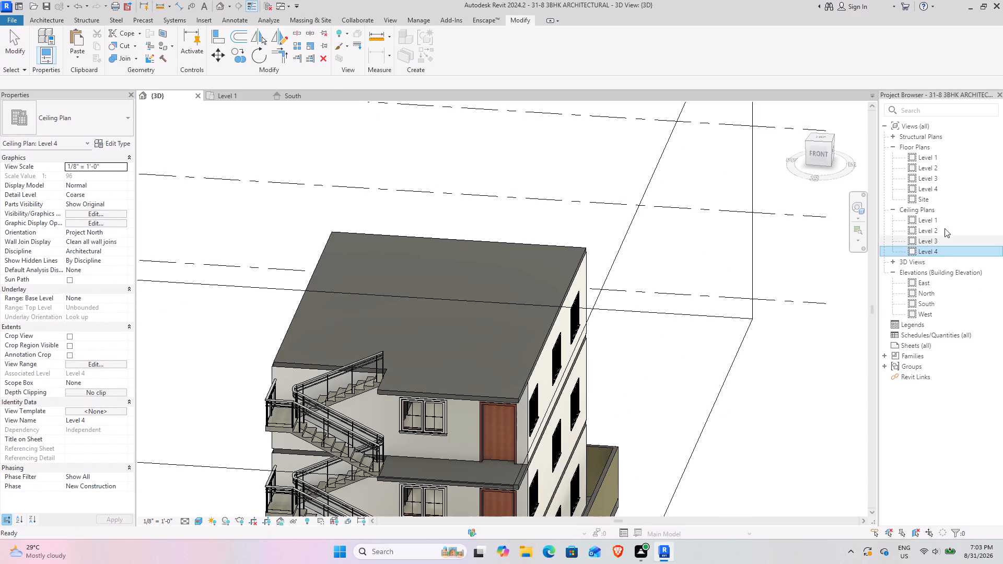
double_click(939, 191)
scroll(440, 370, "up", 3)
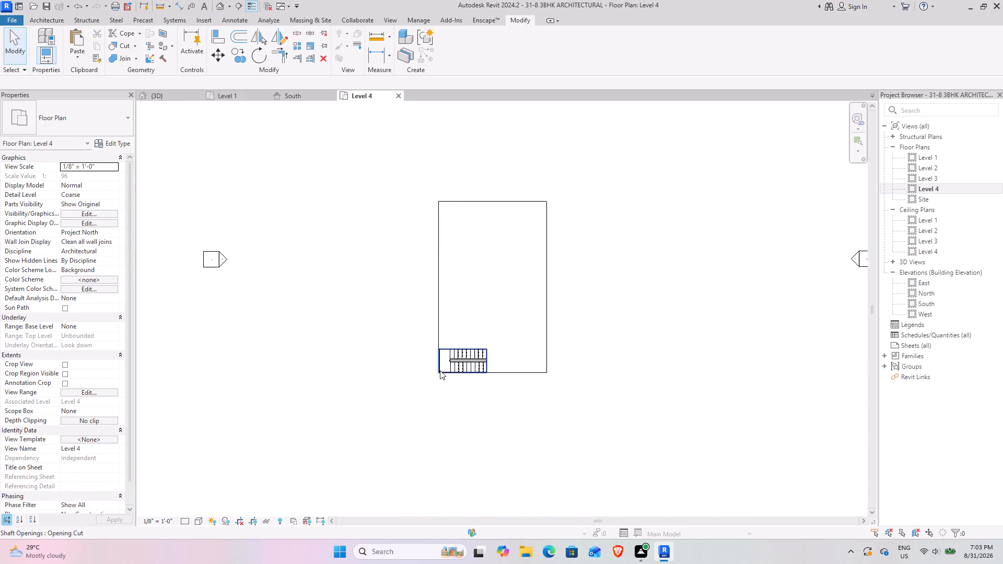
scroll(440, 370, "up", 6)
scroll(627, 280, "up", 1)
middle_click_drag(624, 283, 522, 348)
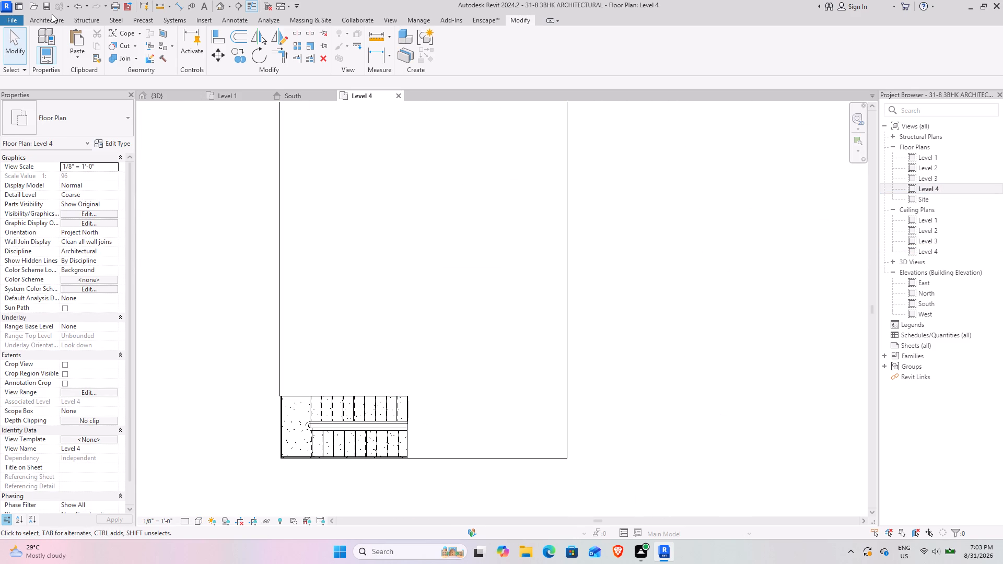
left_click(51, 22)
left_click(45, 41)
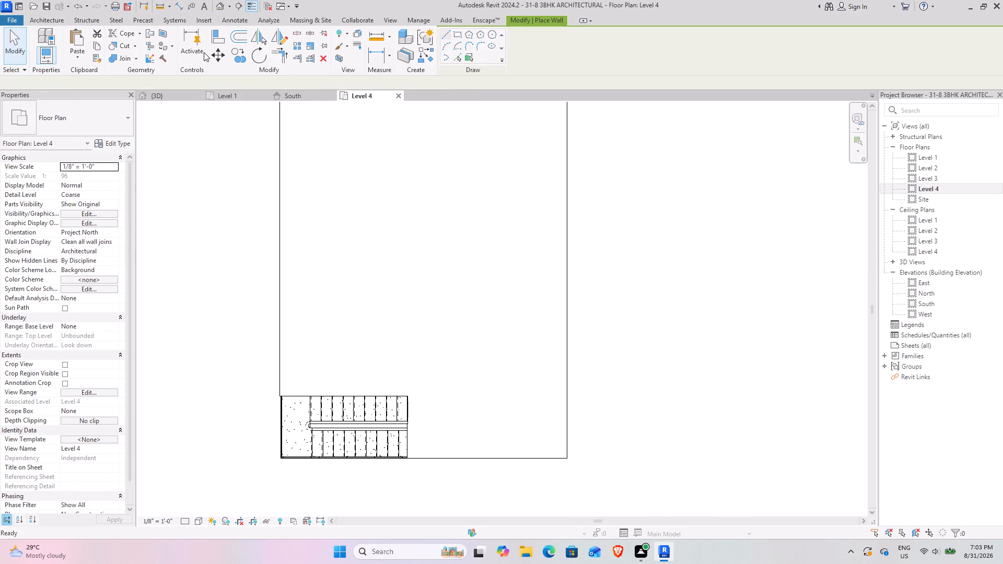
left_click(88, 109)
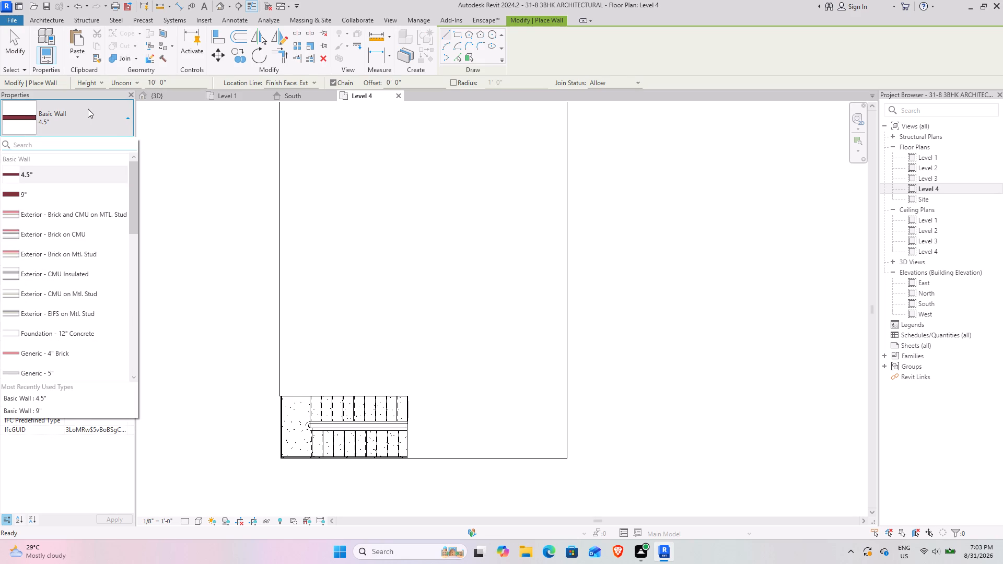
scroll(58, 213, "up", 3)
left_click(85, 119)
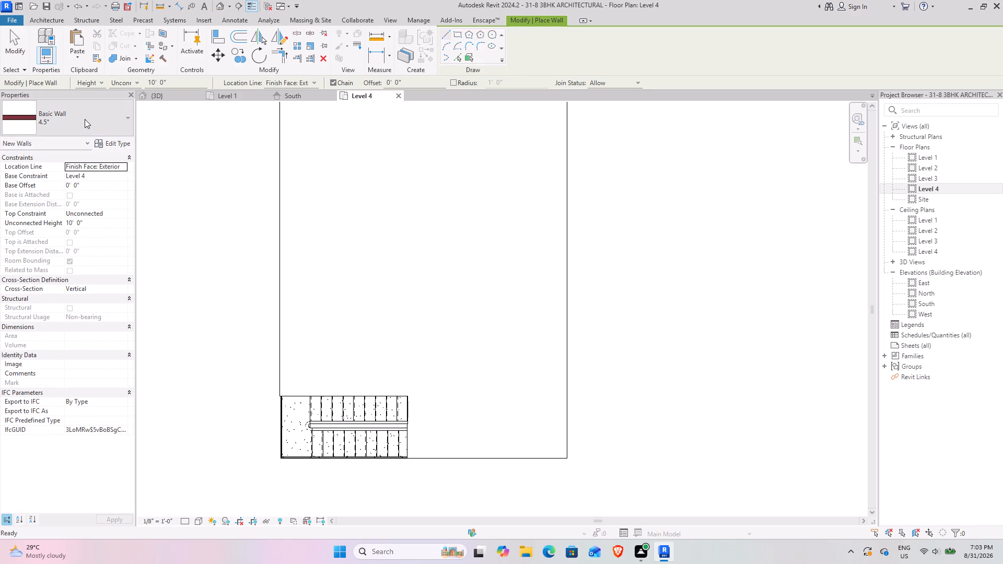
left_click(461, 60)
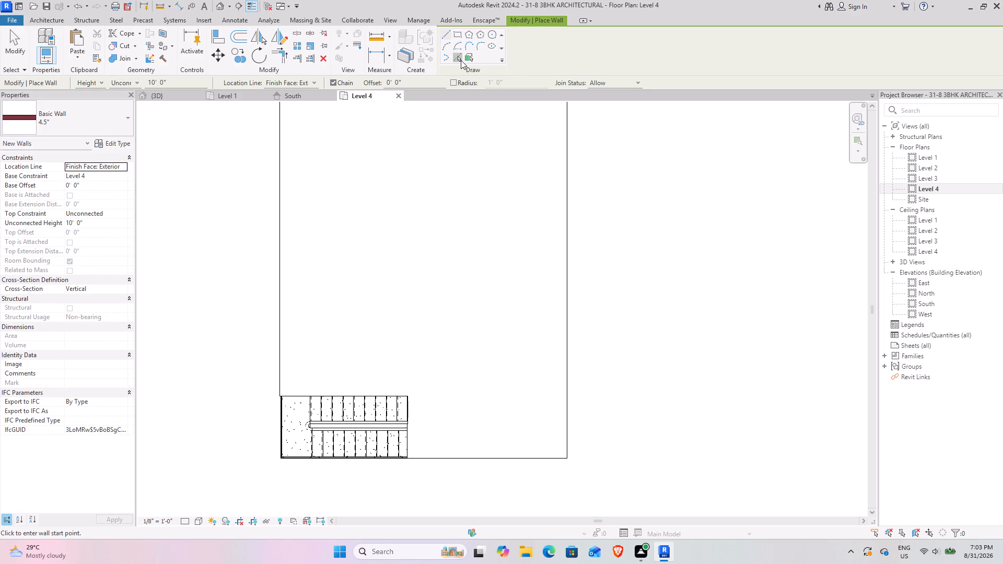
left_click(565, 231)
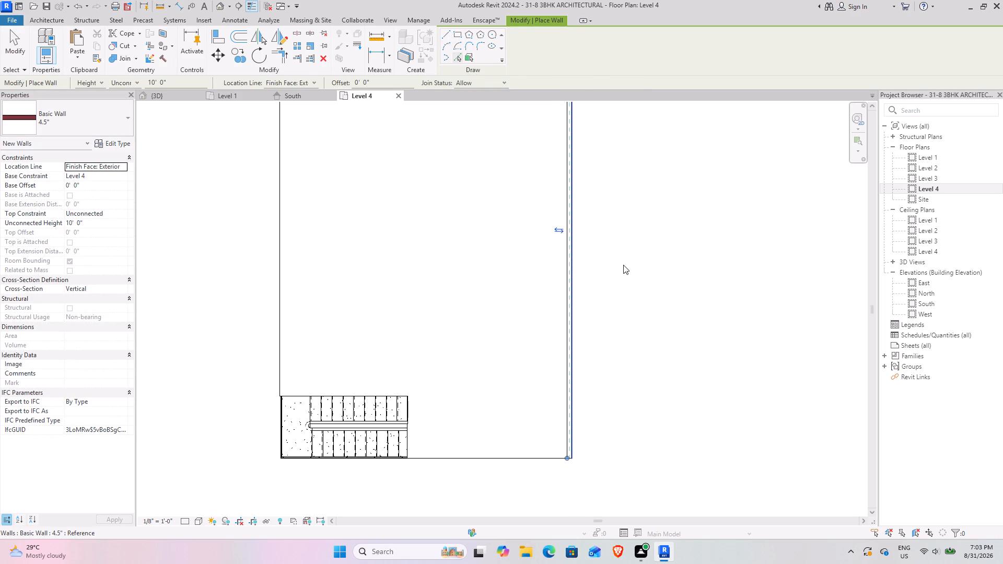
key("ctrl+z")
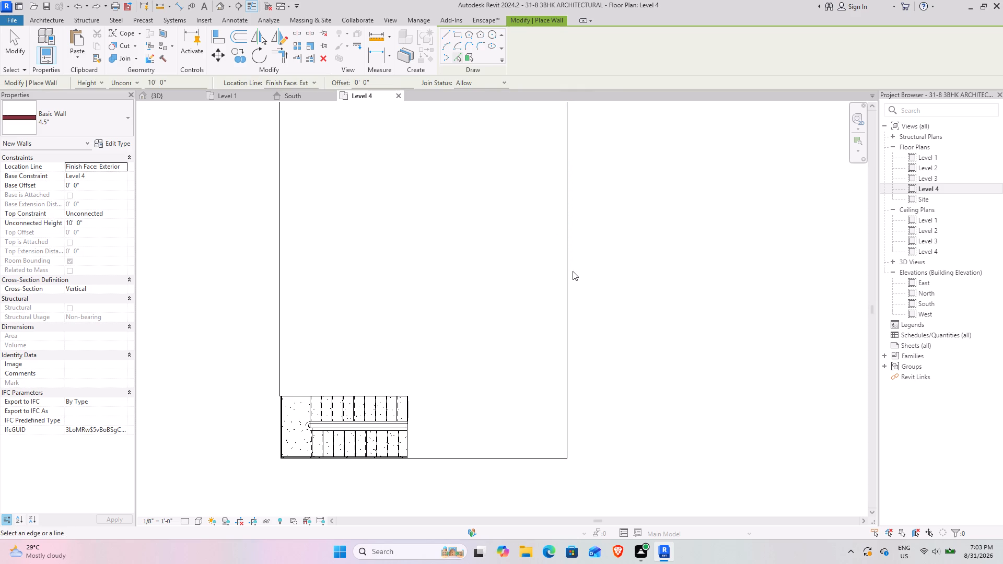
left_click(570, 271)
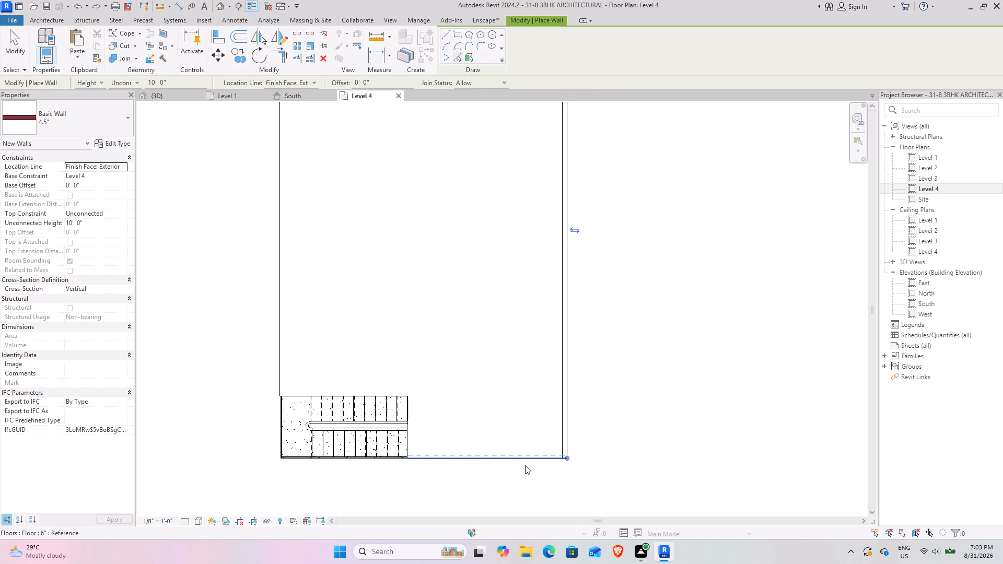
left_click(525, 463)
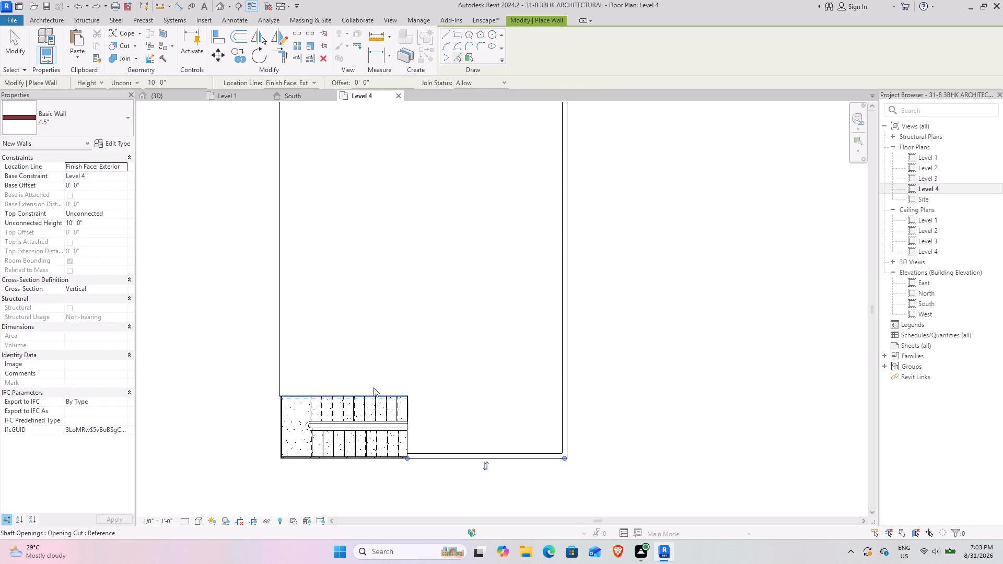
Place 4.5" walls along the stair opening's east and north edges.
scroll(409, 443, "up", 4)
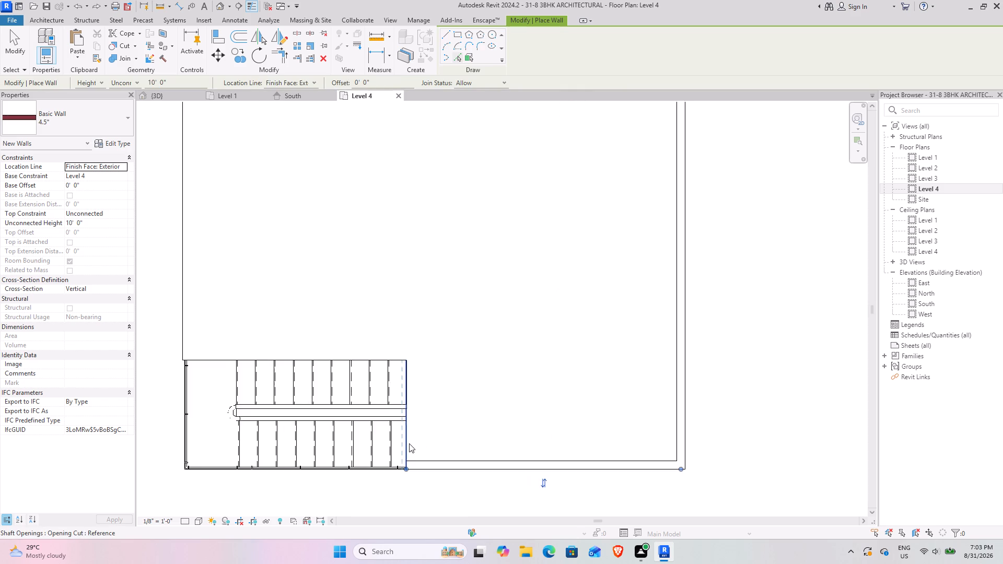
scroll(409, 443, "up", 8)
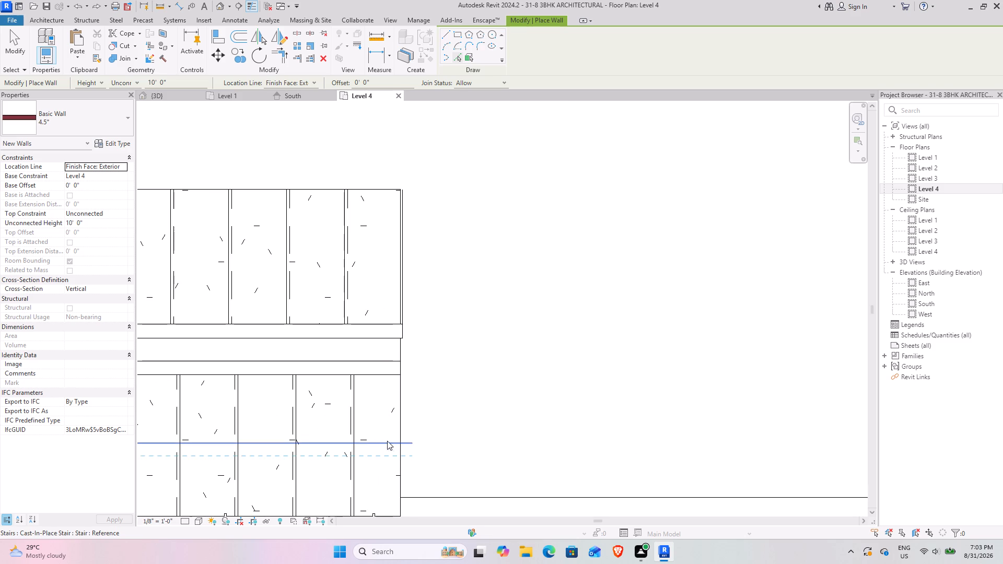
left_click(399, 444)
scroll(289, 199, "down", 5)
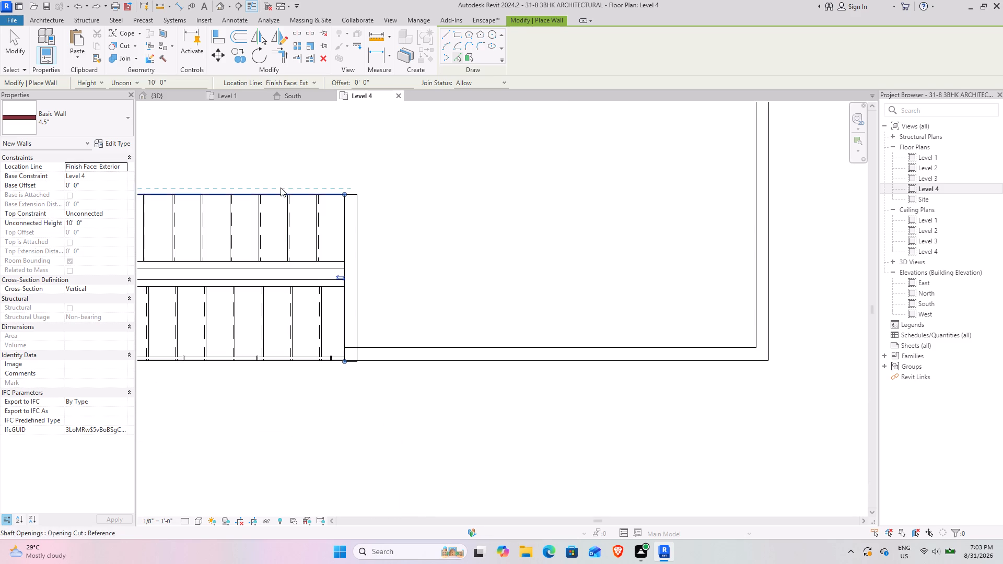
middle_click_drag(285, 191, 624, 374)
left_click(511, 375)
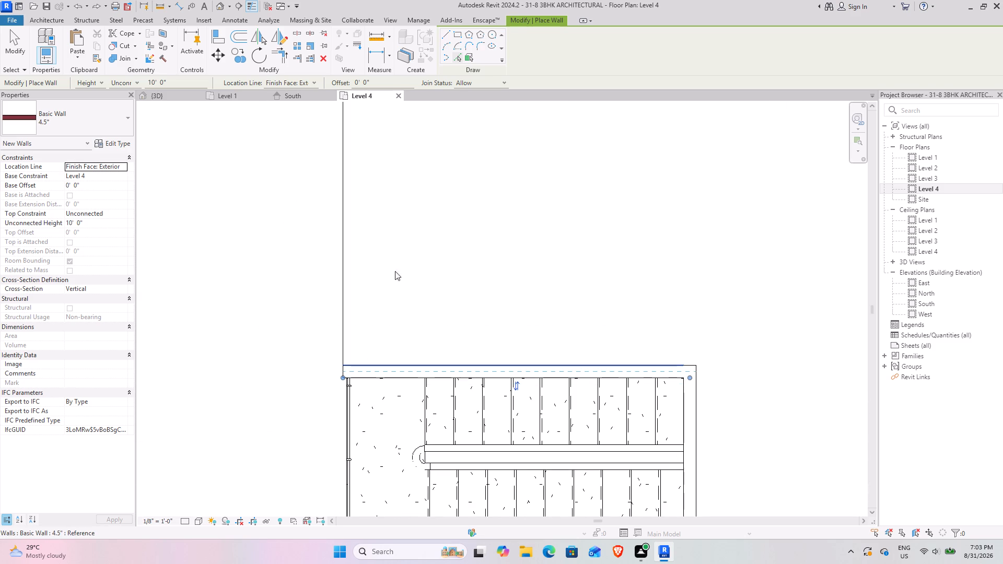
Place 4.5" walls along the slab's west and north edges to close the Level 4 perimeter.
left_click(345, 248)
scroll(412, 175, "down", 5)
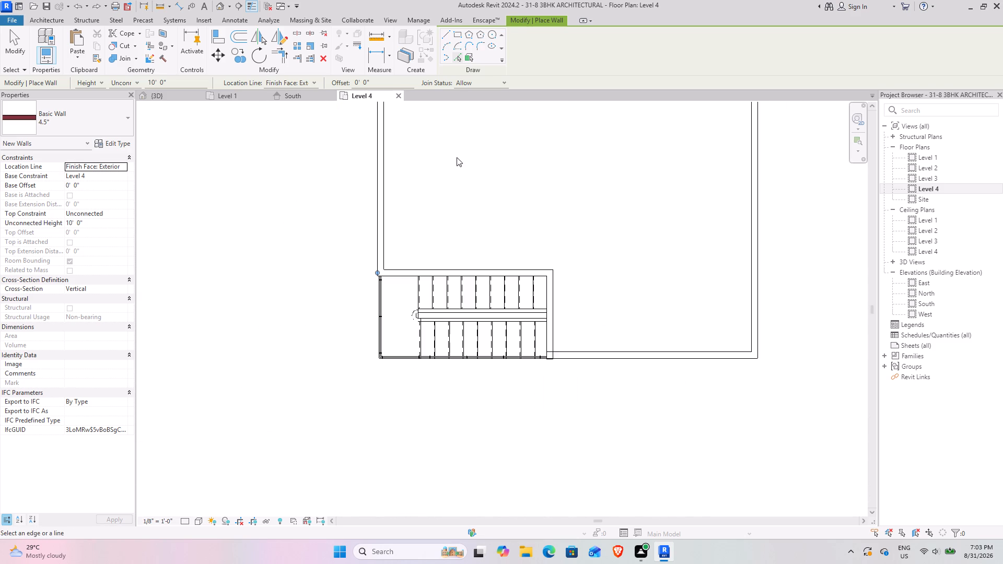
middle_click_drag(458, 182, 433, 475)
middle_click_drag(526, 165, 494, 431)
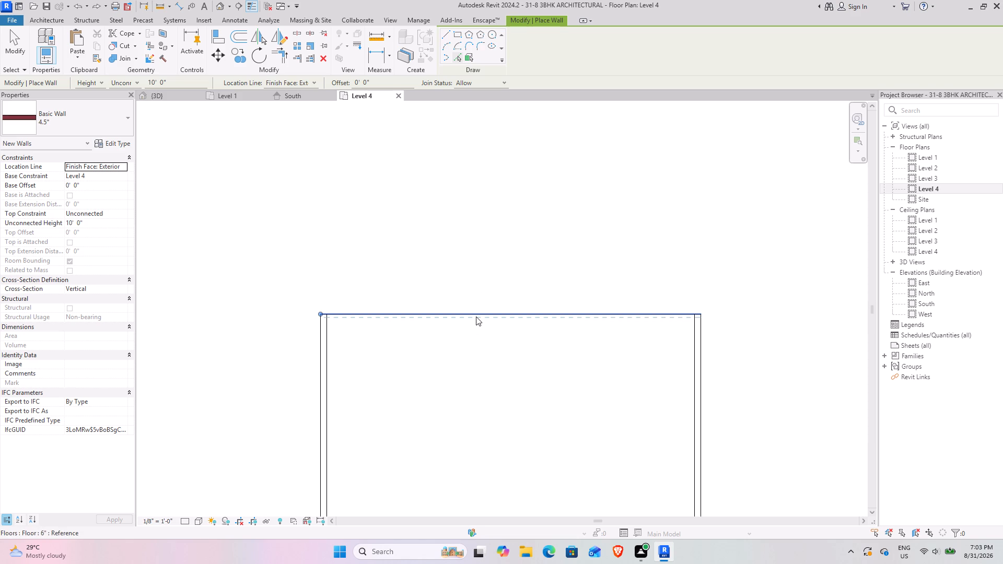
left_click(476, 316)
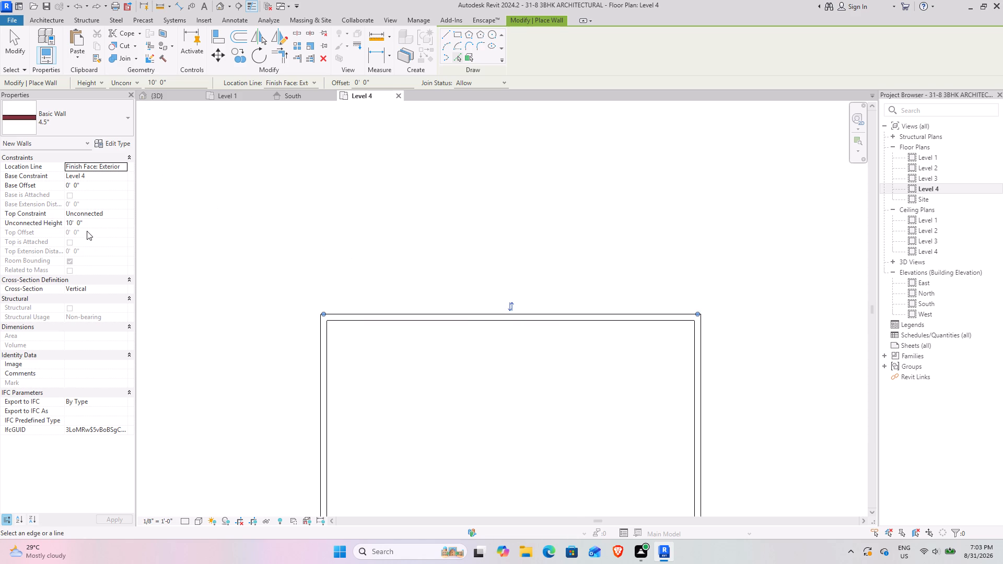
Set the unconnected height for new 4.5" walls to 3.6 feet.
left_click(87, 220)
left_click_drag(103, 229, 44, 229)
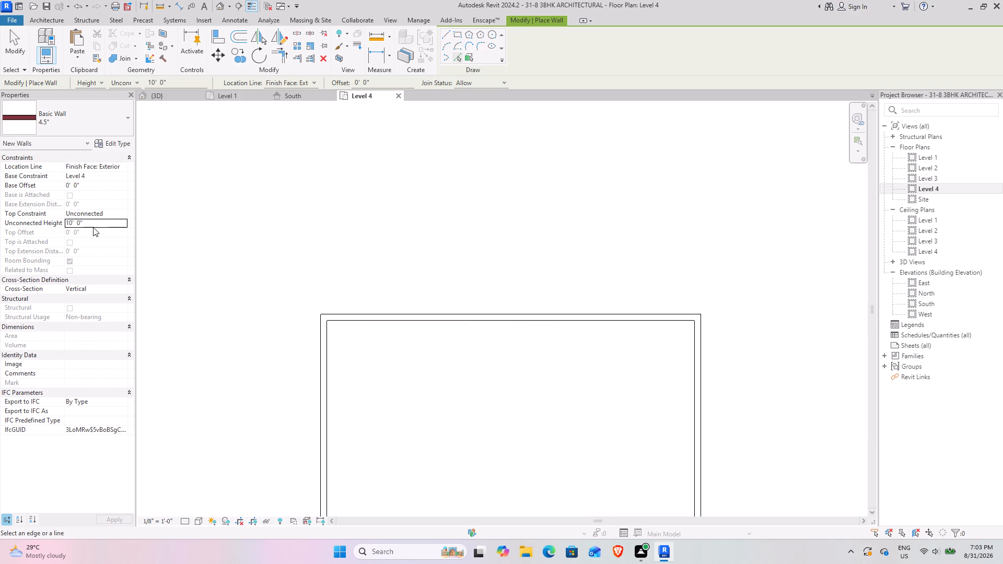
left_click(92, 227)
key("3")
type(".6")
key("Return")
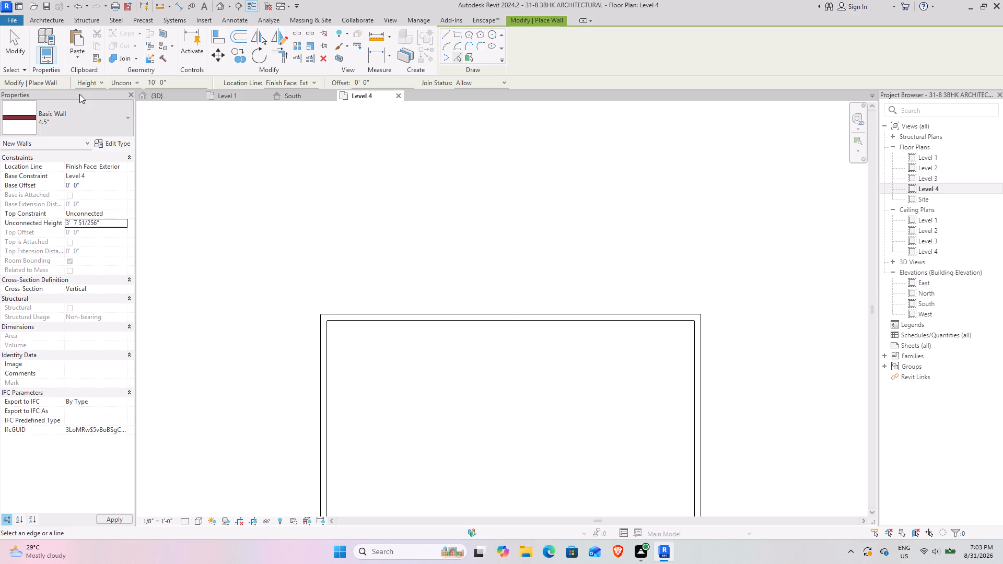
In the South elevation, select all six Level 4 walls and set their unconnected height to 3' 6".
left_click(168, 93)
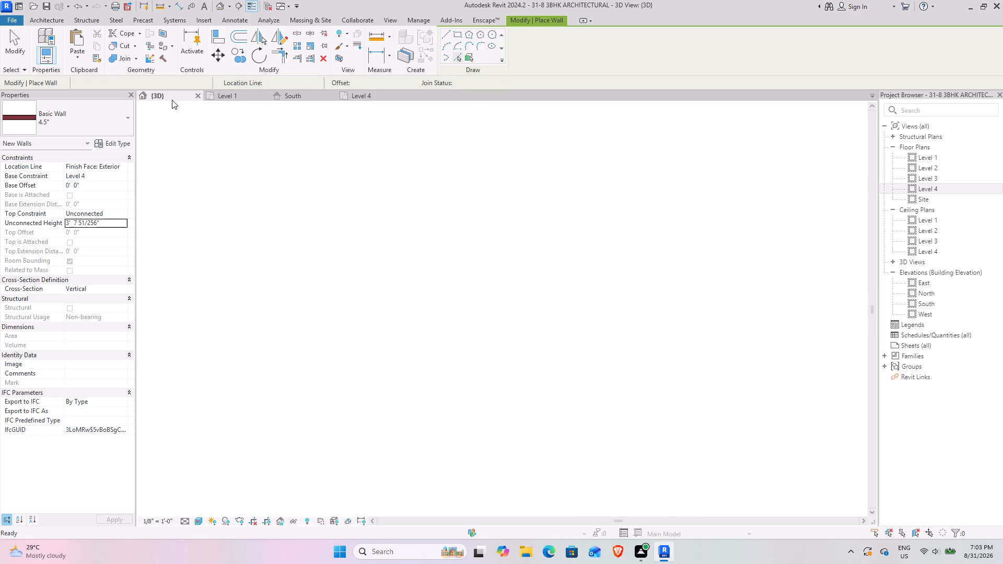
scroll(497, 309, "down", 5)
left_click(691, 389)
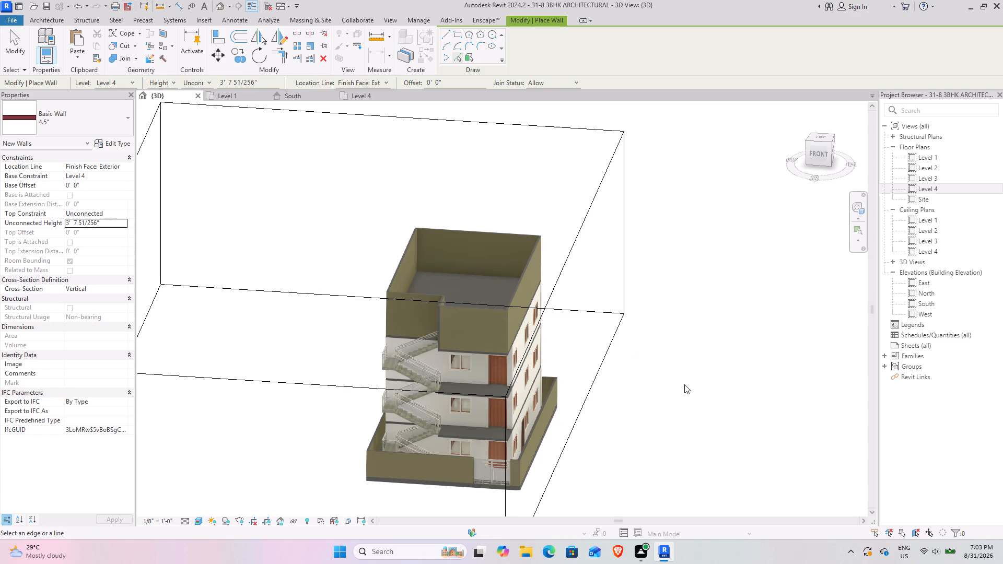
middle_click_drag(446, 306, 461, 231, "shift")
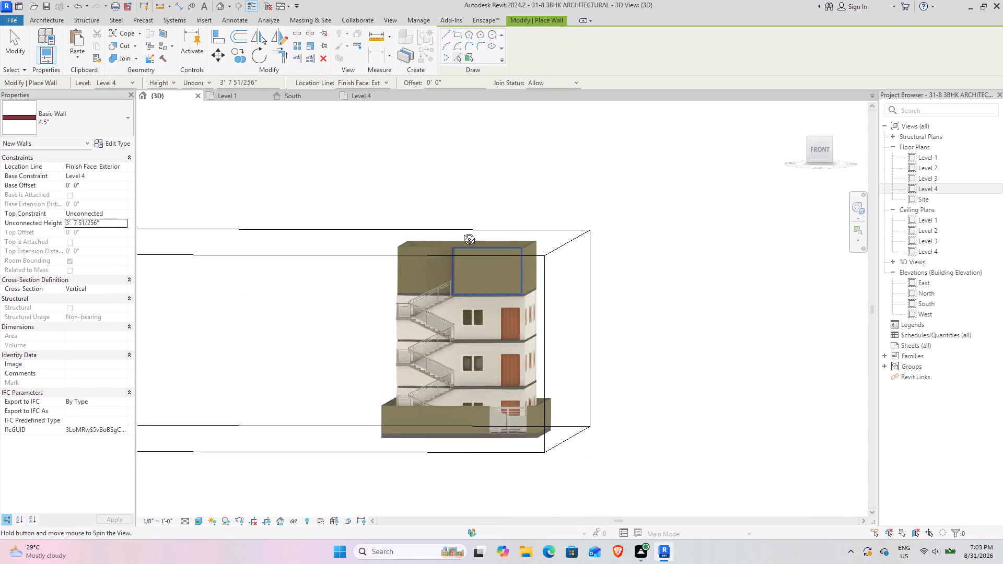
middle_click_drag(461, 231, 461, 232, "shift")
left_click(297, 98)
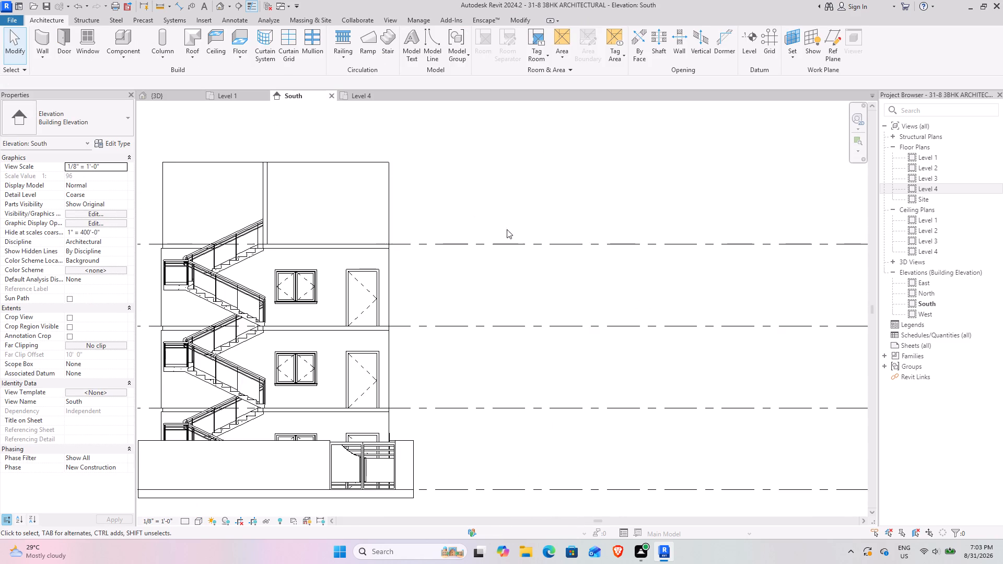
left_click_drag(491, 194, 134, 155)
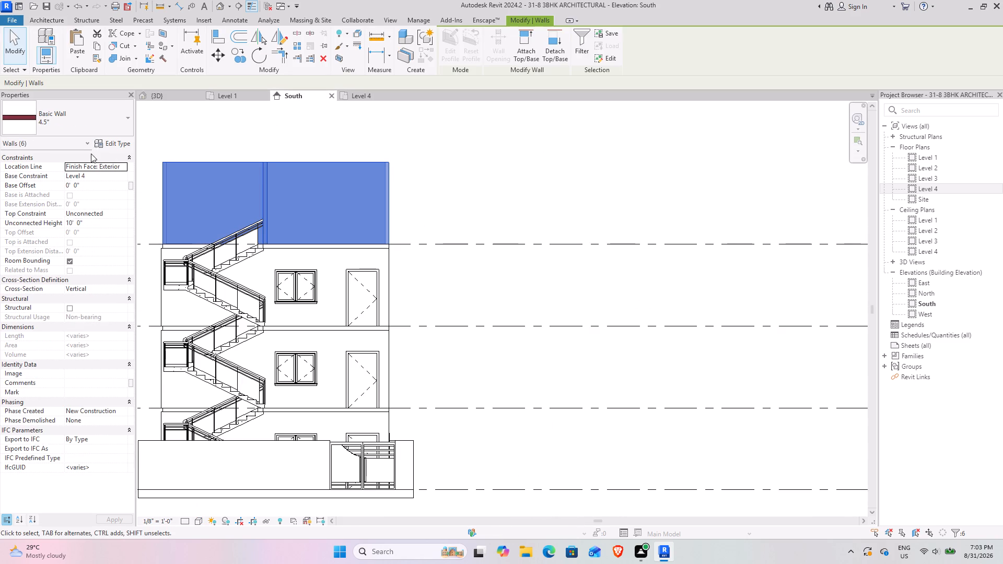
left_click(97, 227)
type("3.5")
key("Return")
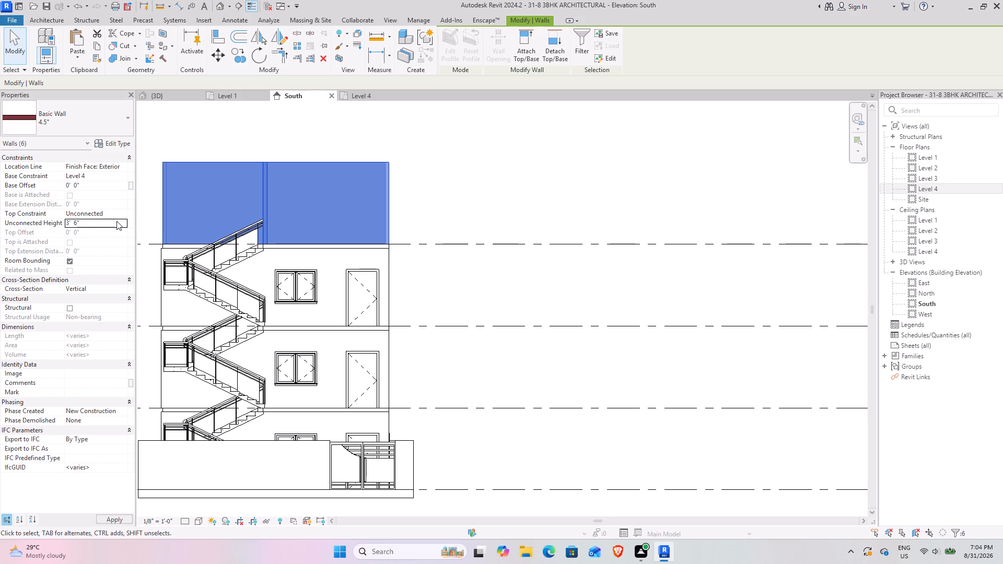
left_click(522, 147)
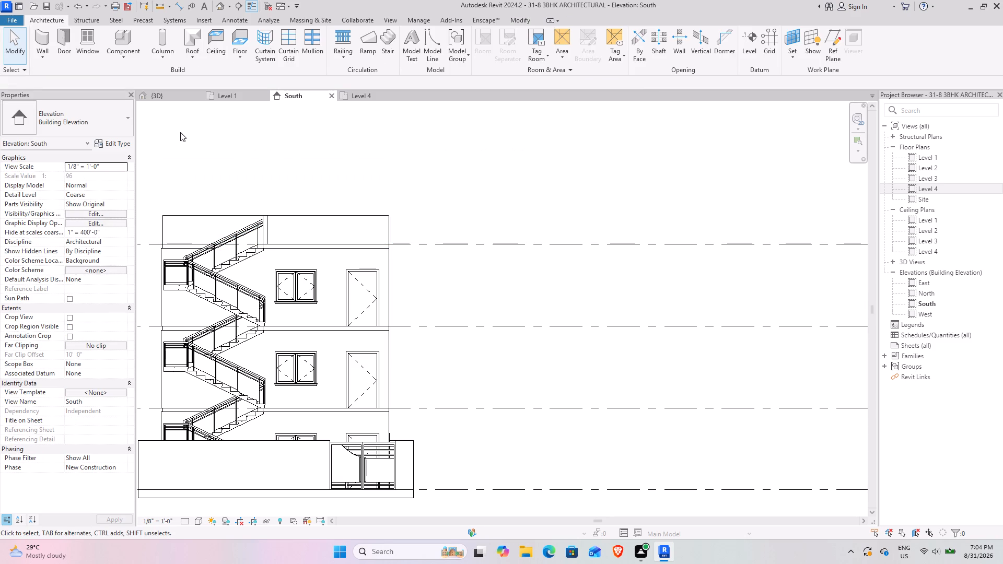
Select the short wall across the top stair flight in 3D and shorten it from its north end in the Level 4 plan.
left_click(169, 98)
middle_click_drag(404, 268, 507, 404, "shift")
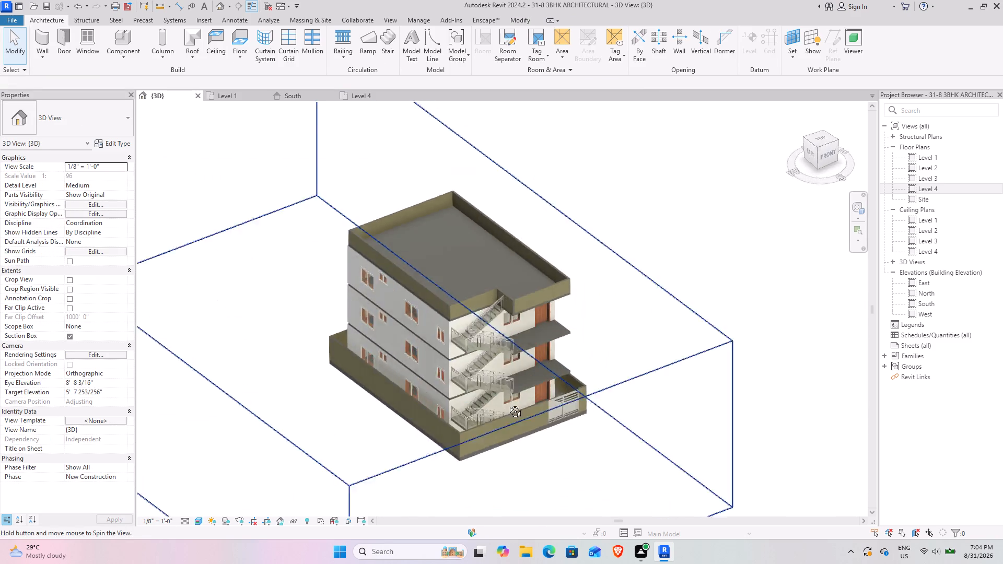
middle_click_drag(507, 404, 518, 417, "shift")
scroll(536, 297, "up", 7)
middle_click_drag(445, 273, 468, 268, "shift")
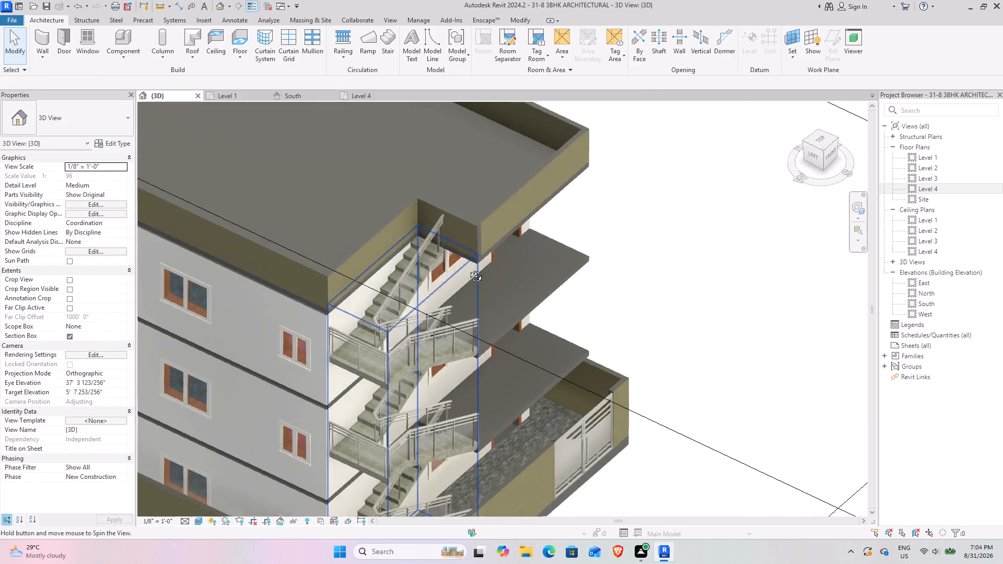
middle_click_drag(468, 268, 429, 287, "shift")
left_click(455, 287)
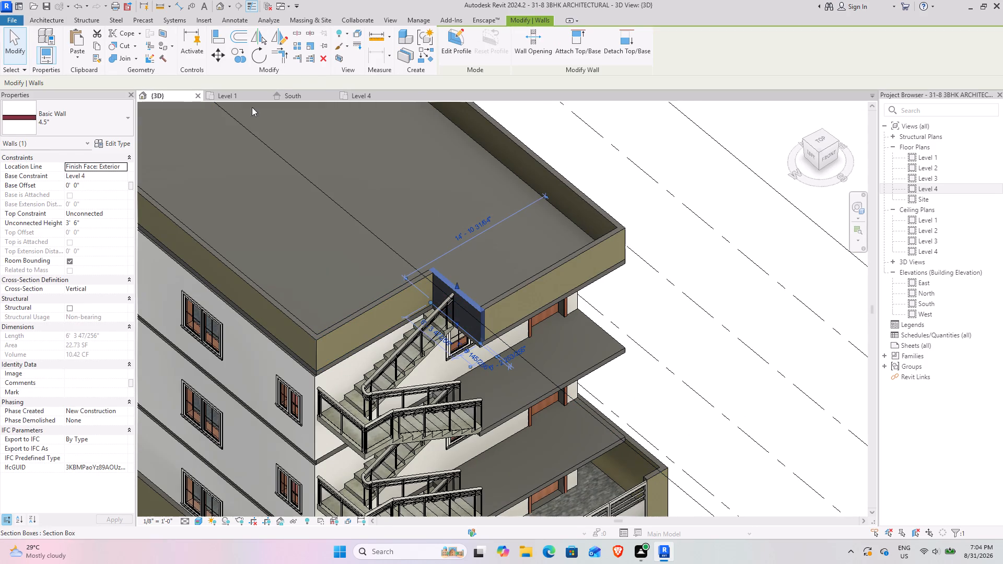
left_click(364, 96)
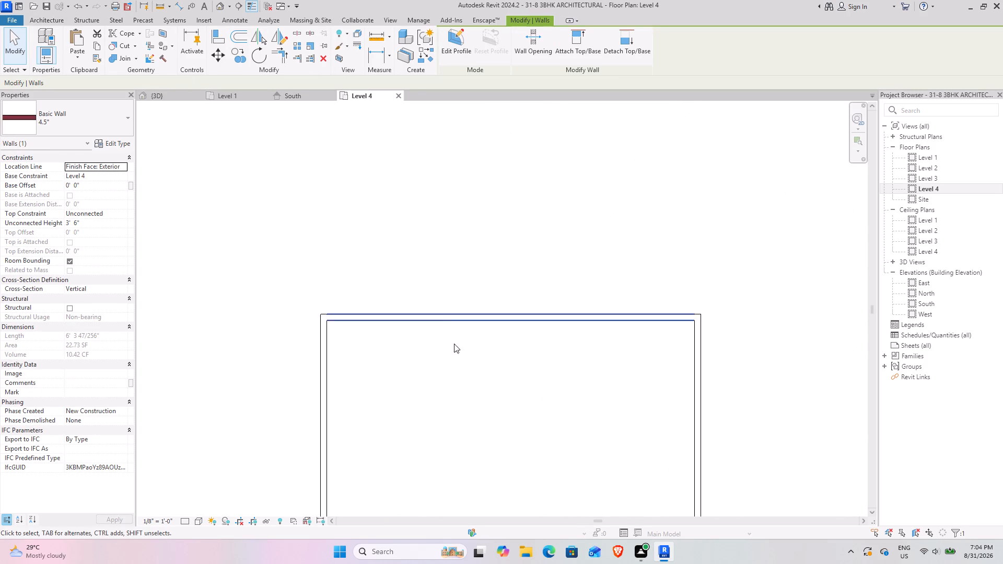
middle_click_drag(446, 340, 339, 95)
middle_click_drag(354, 377, 324, 151)
scroll(311, 375, "up", 4)
middle_click_drag(382, 369, 395, 292)
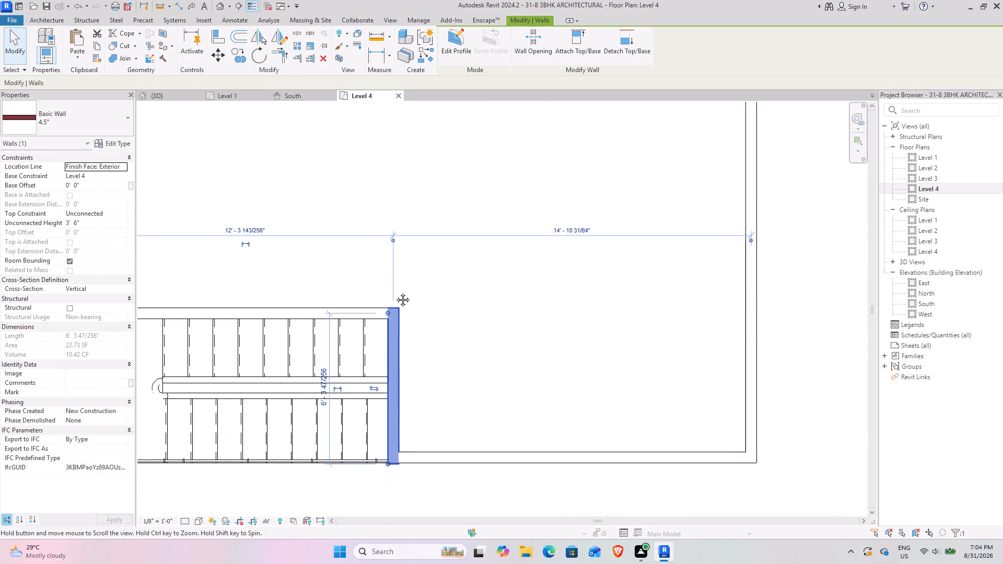
middle_click_drag(395, 292, 417, 235)
scroll(427, 211, "up", 5)
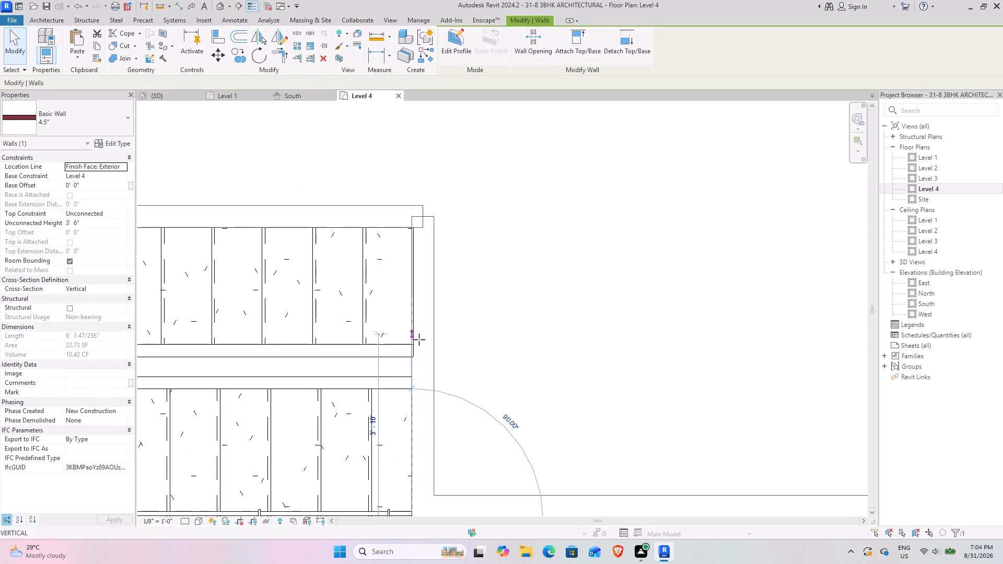